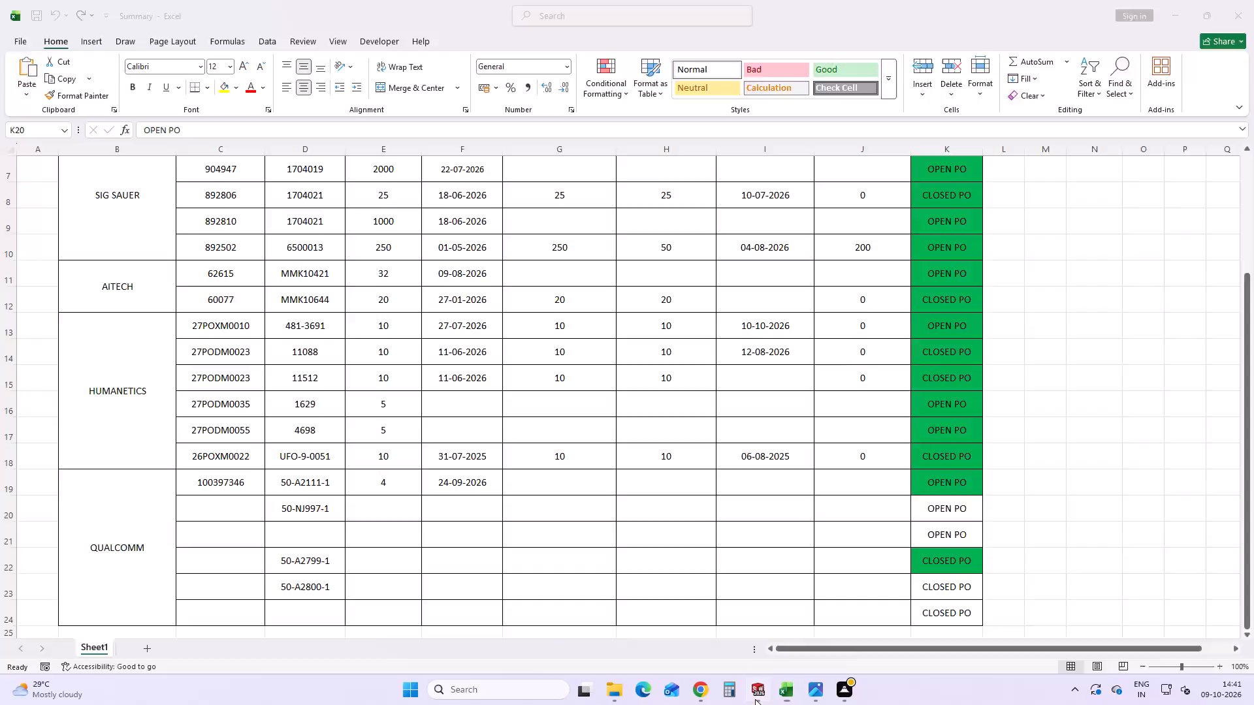
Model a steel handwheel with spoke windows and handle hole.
Create a new part and start a sketch on the Front Plane.
left_click(462, 278)
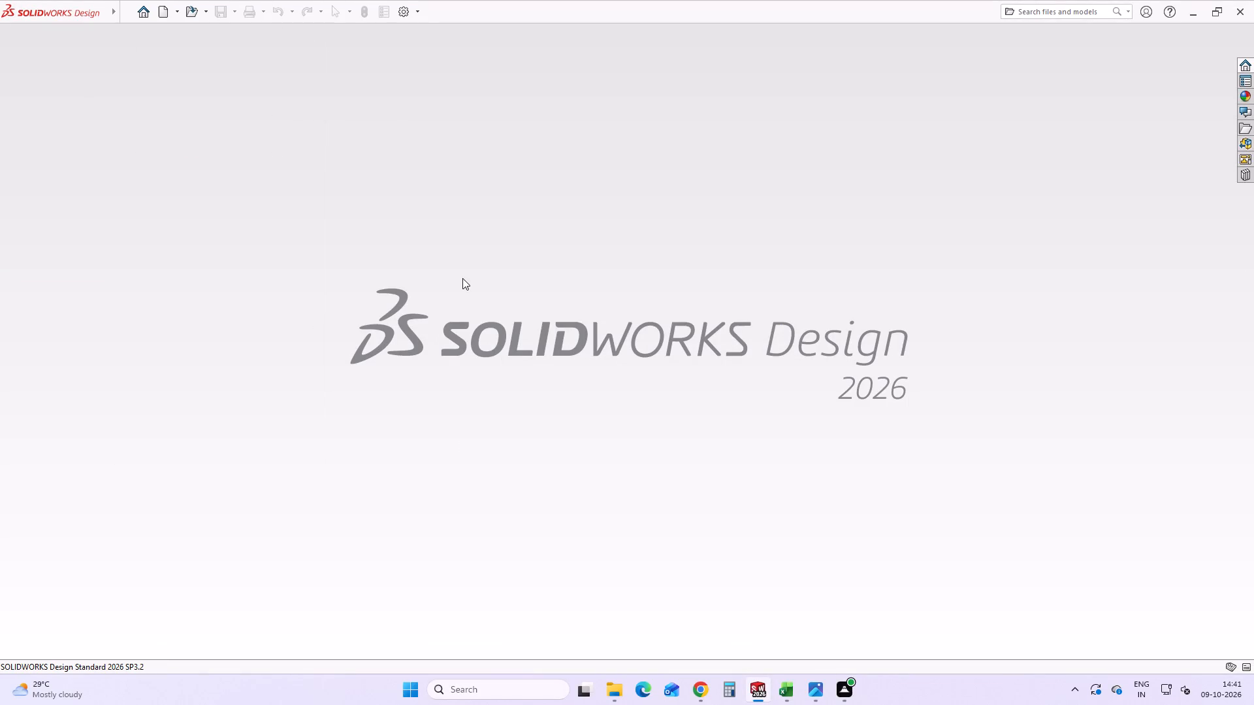
left_click(144, 14)
left_click(270, 156)
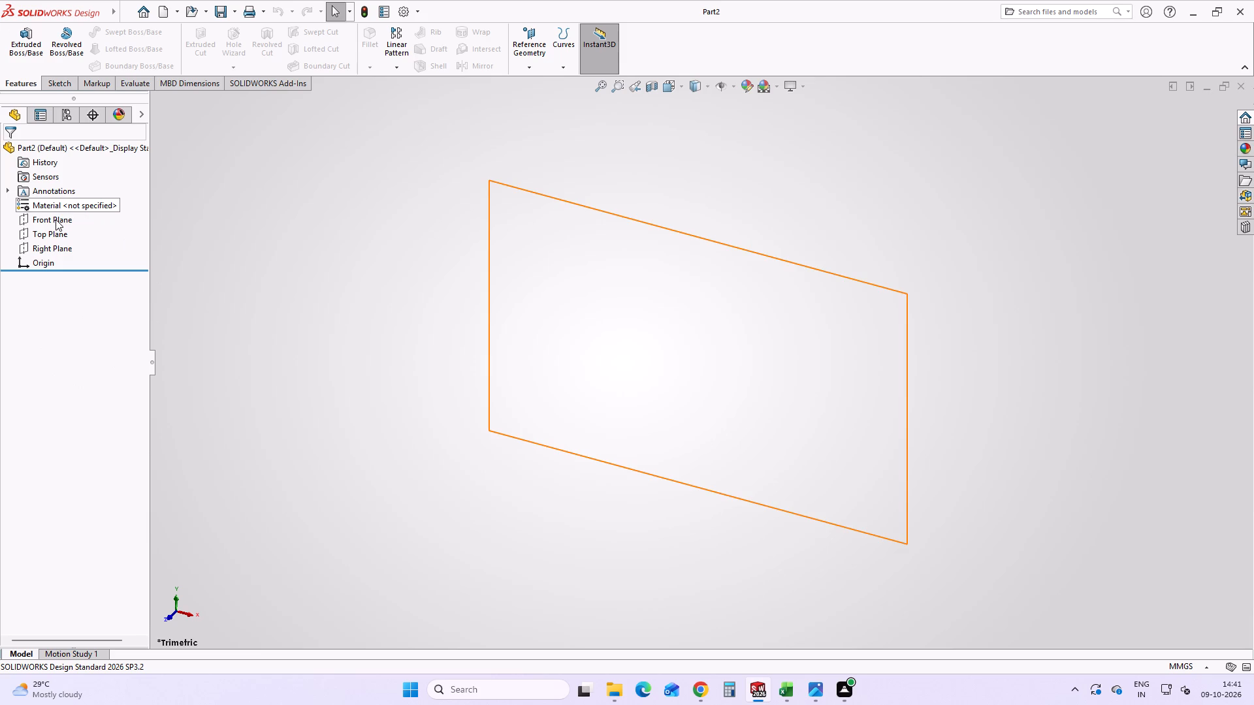
left_click(56, 219)
left_click(75, 204)
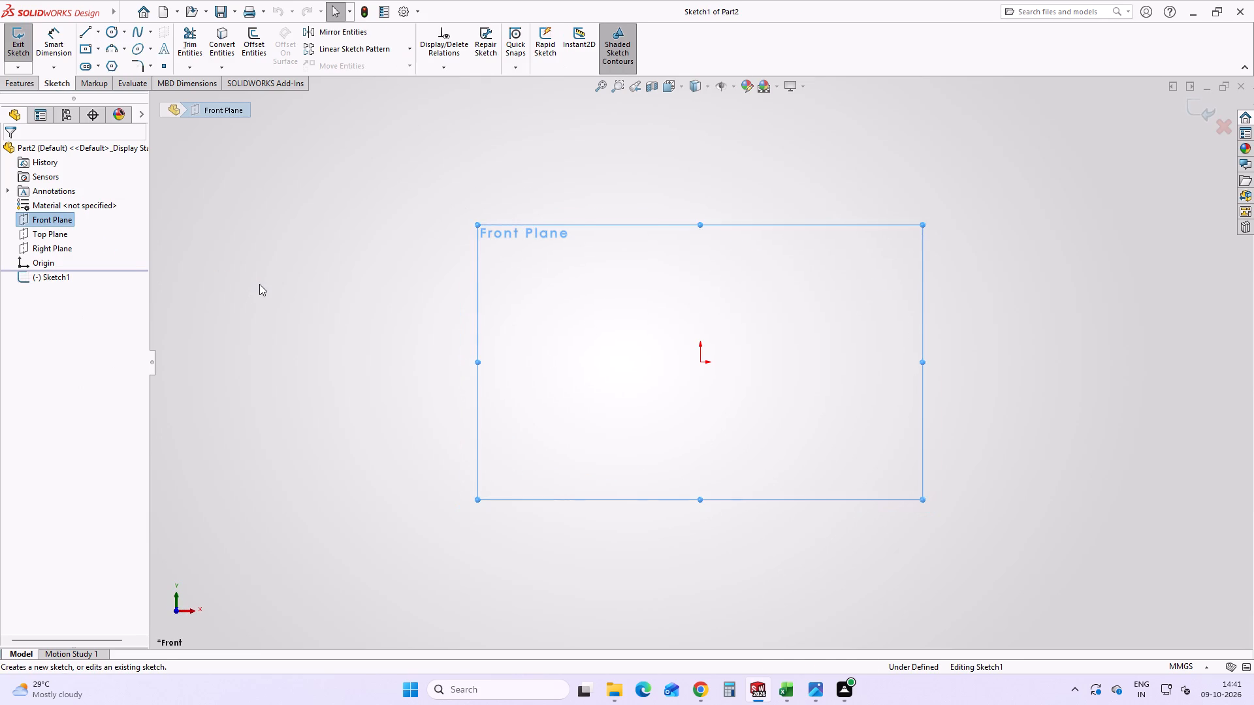
left_click(259, 284)
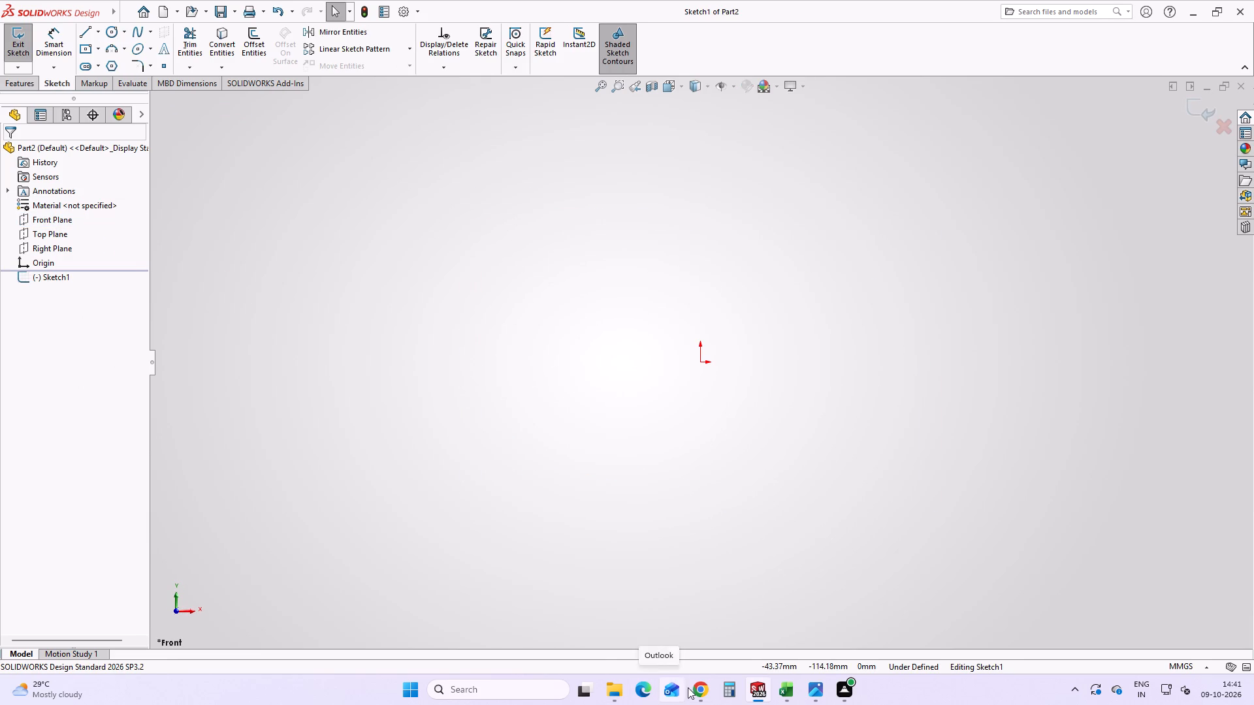
Sketch a circle of about 16 mm radius at the origin and a second of about 14 mm radius, horizontally aligned about 99 mm away.
left_click(806, 697)
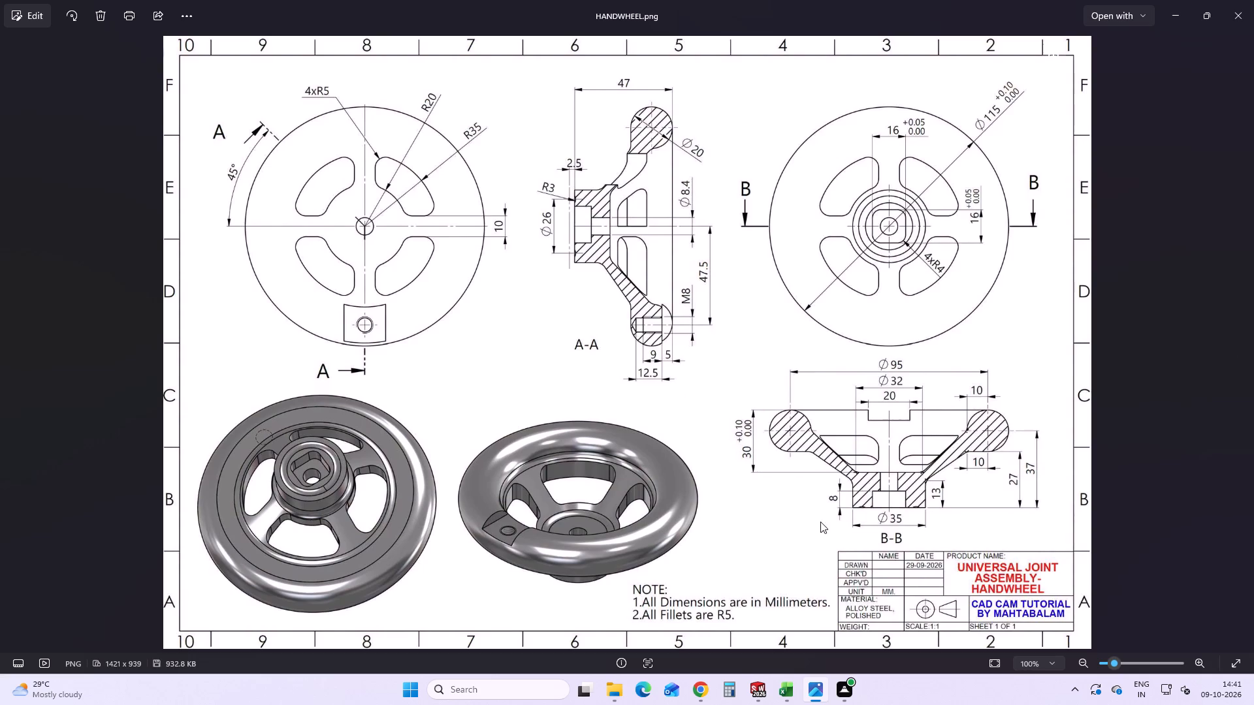
left_click(765, 692)
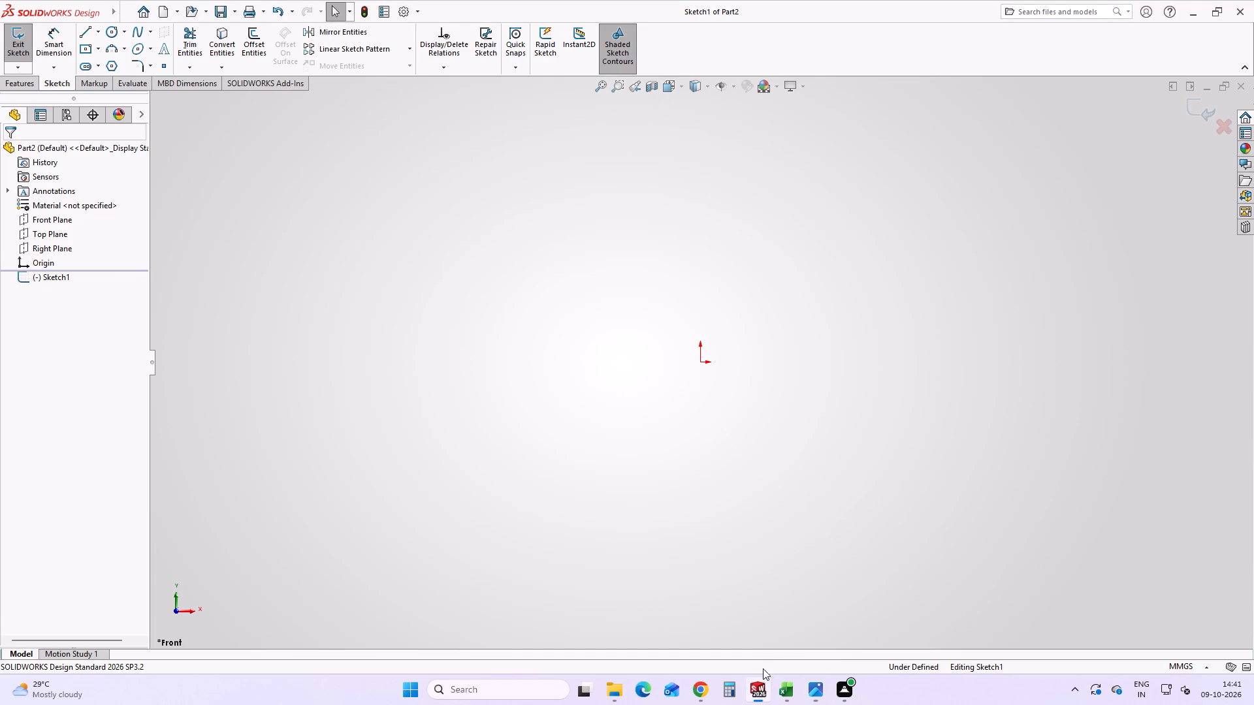
left_click(110, 34)
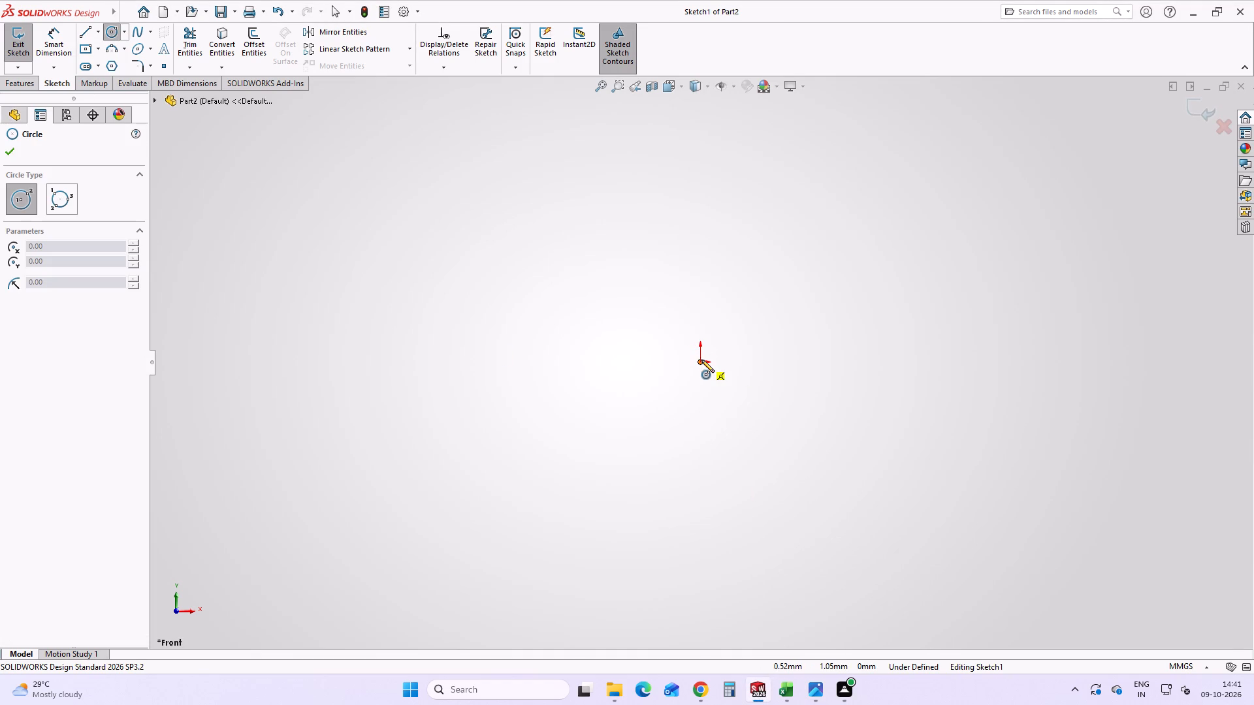
left_click(701, 360)
left_click(733, 341)
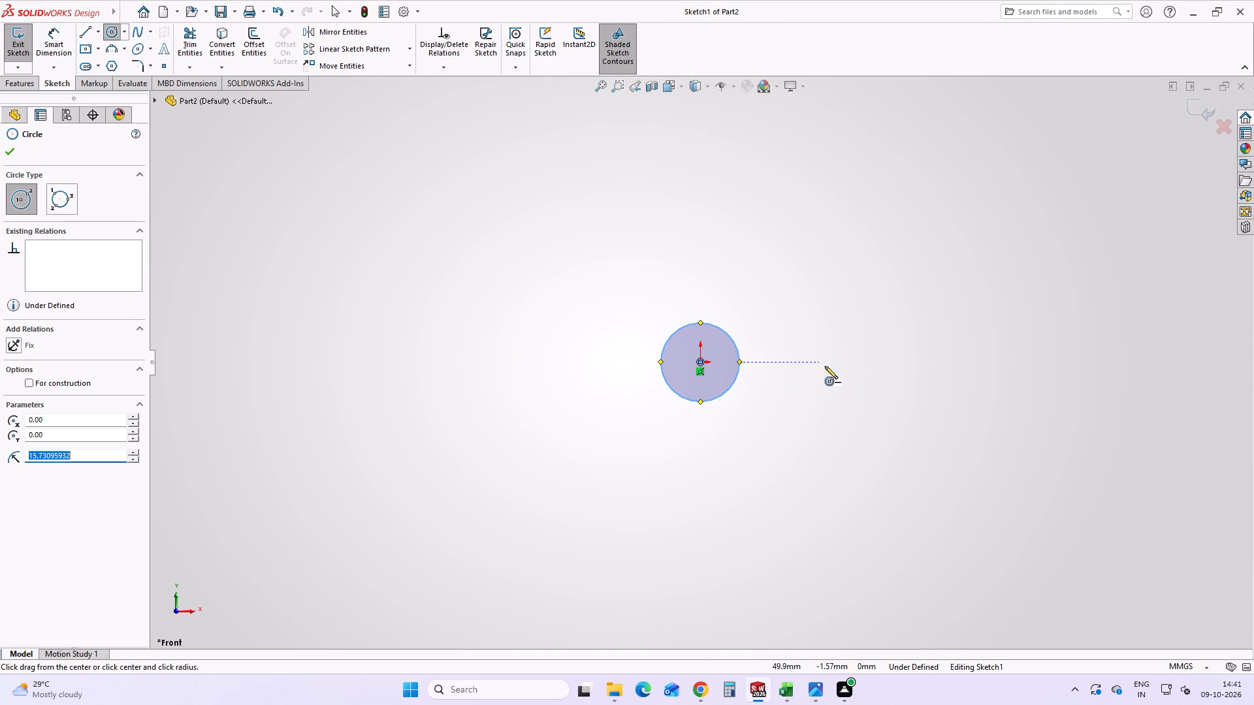
left_click(948, 360)
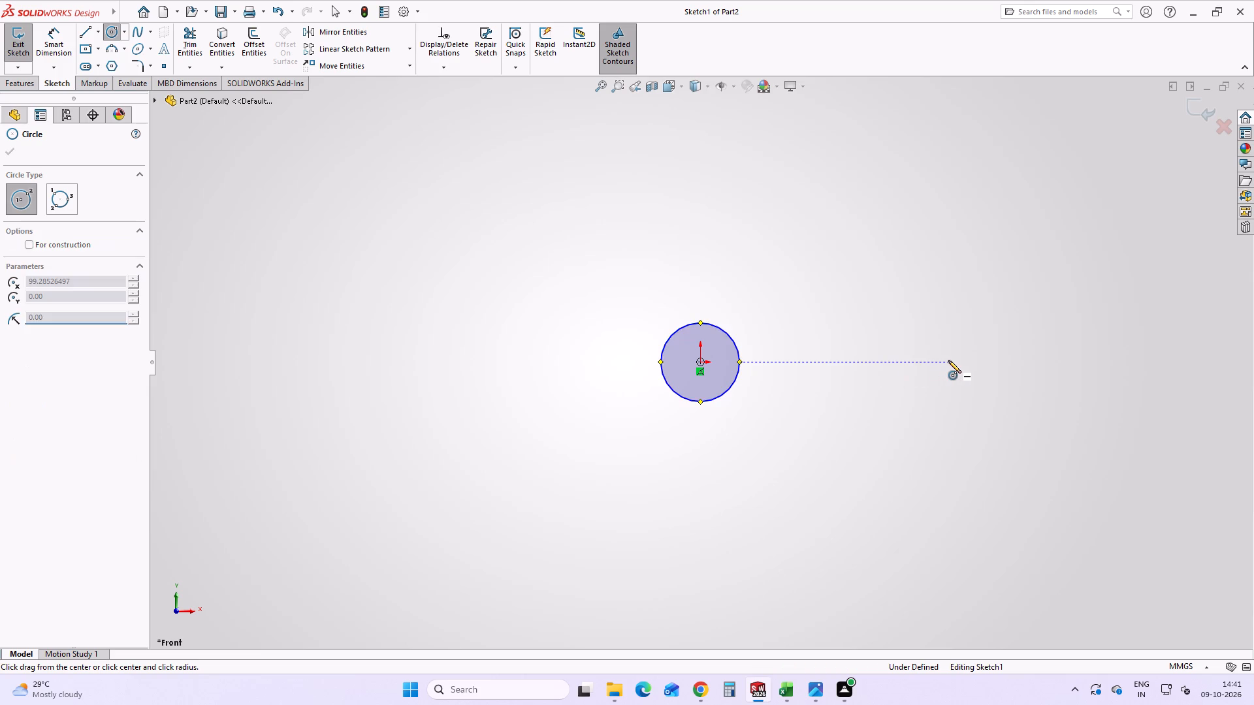
left_click(967, 332)
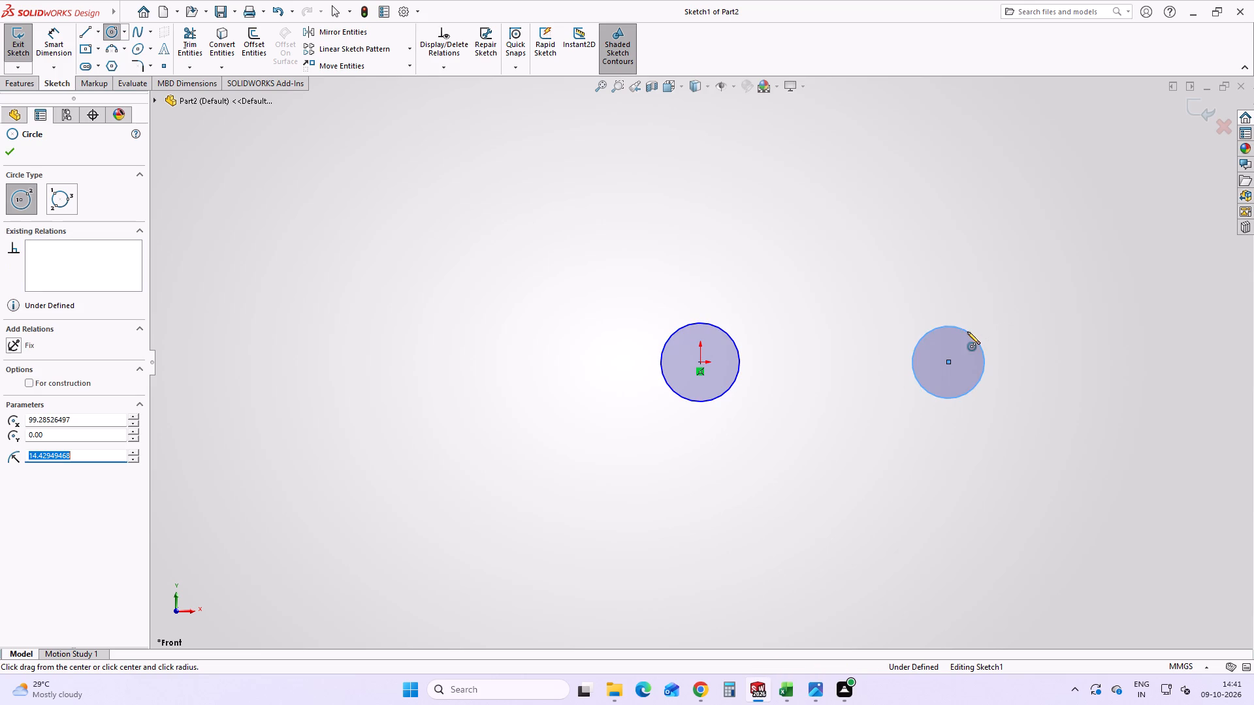
key("Escape")
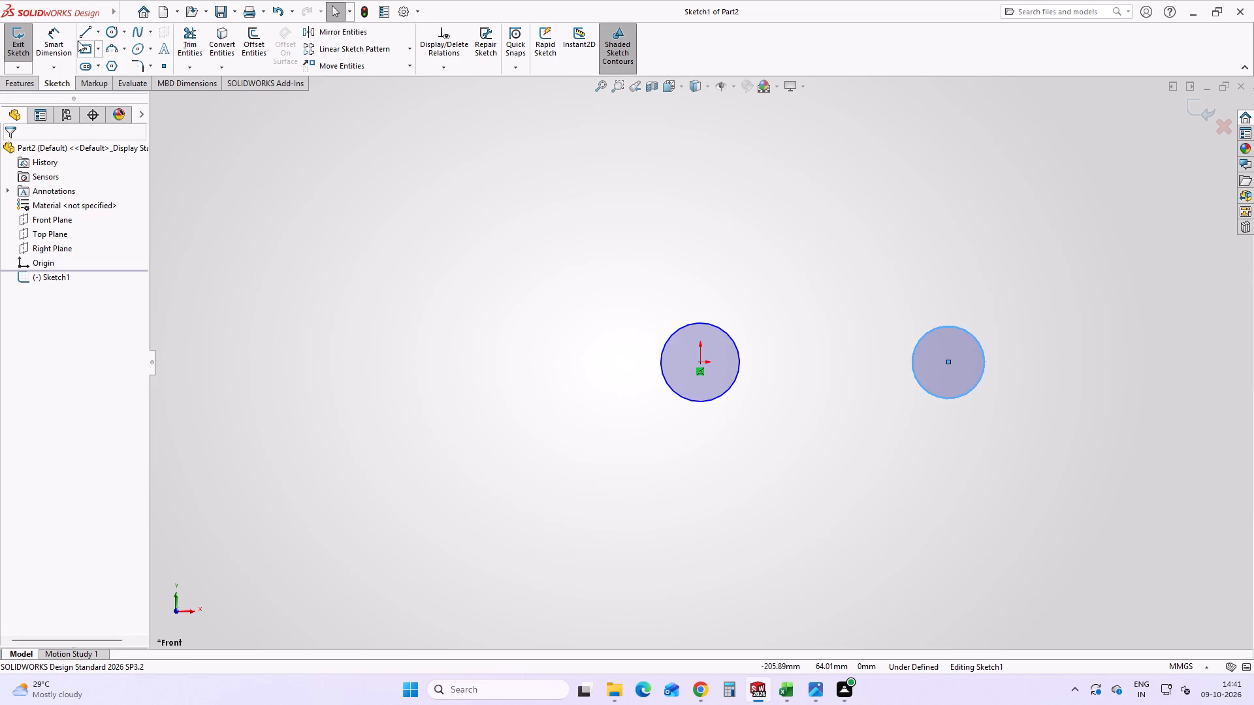
Dimension both circles to a diameter of 20 mm, per the handwheel drawing.
left_click(61, 44)
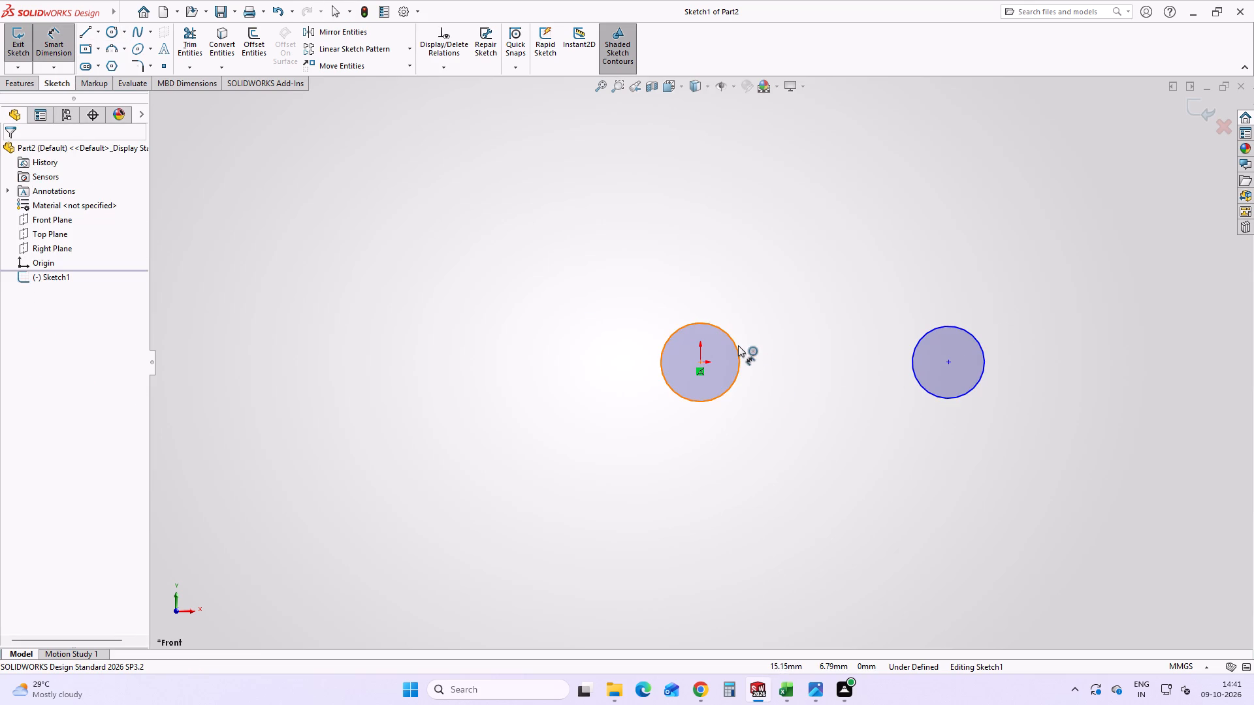
left_click(737, 345)
left_click(752, 289)
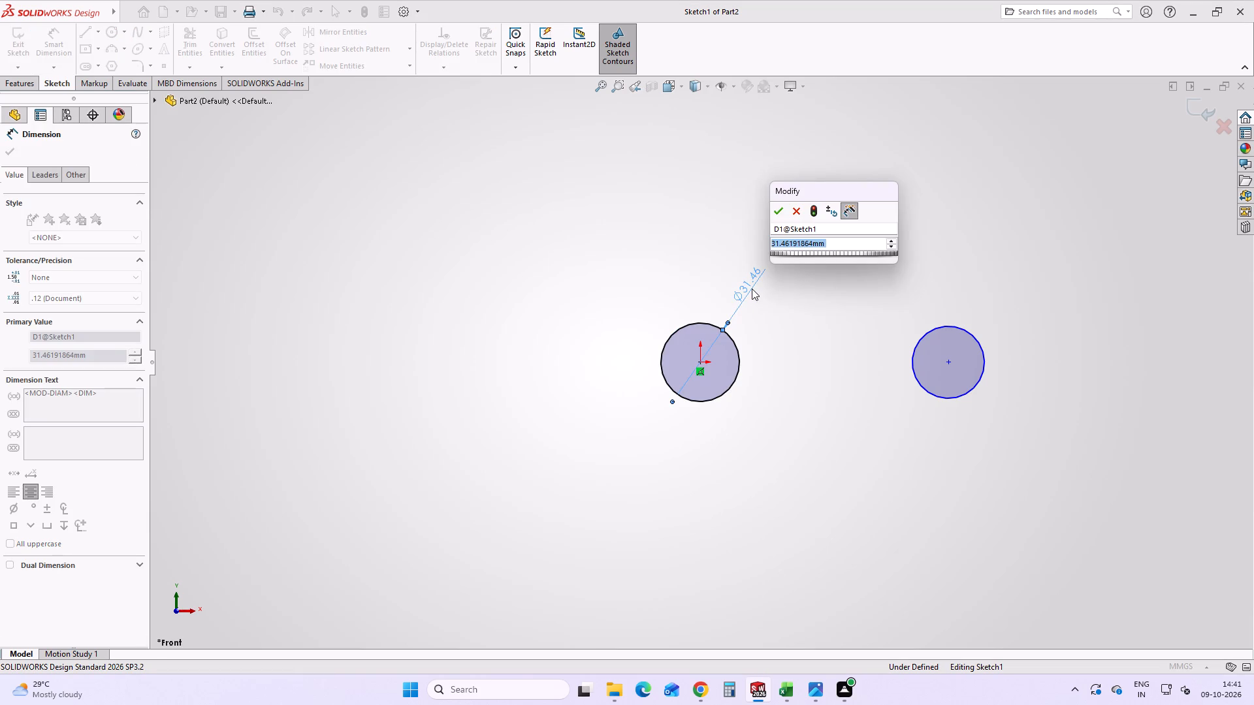
type("20")
key("Return")
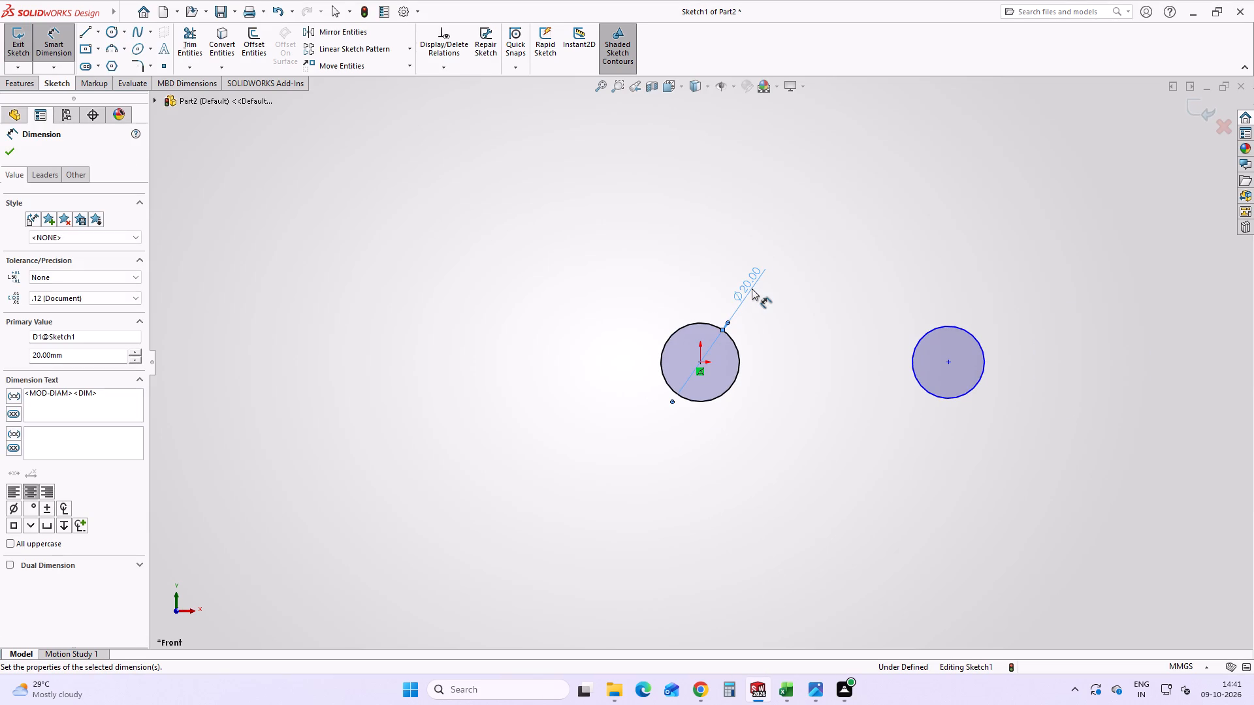
left_click(818, 695)
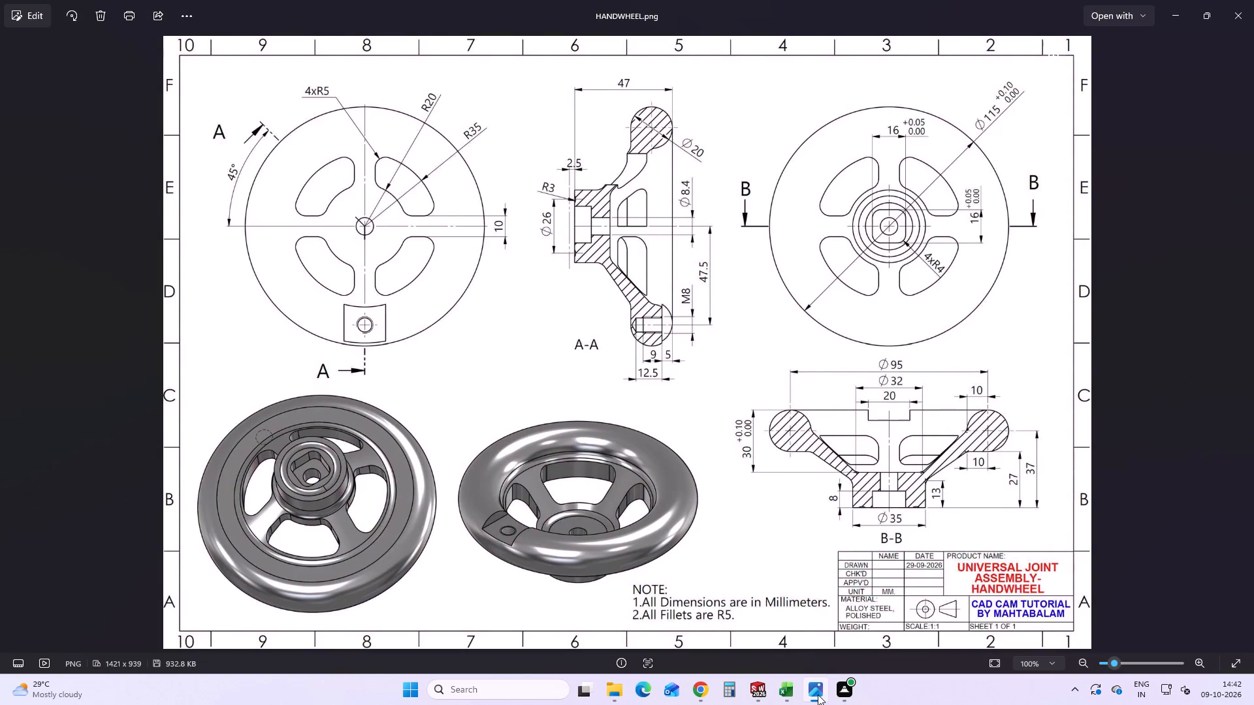
left_click(818, 695)
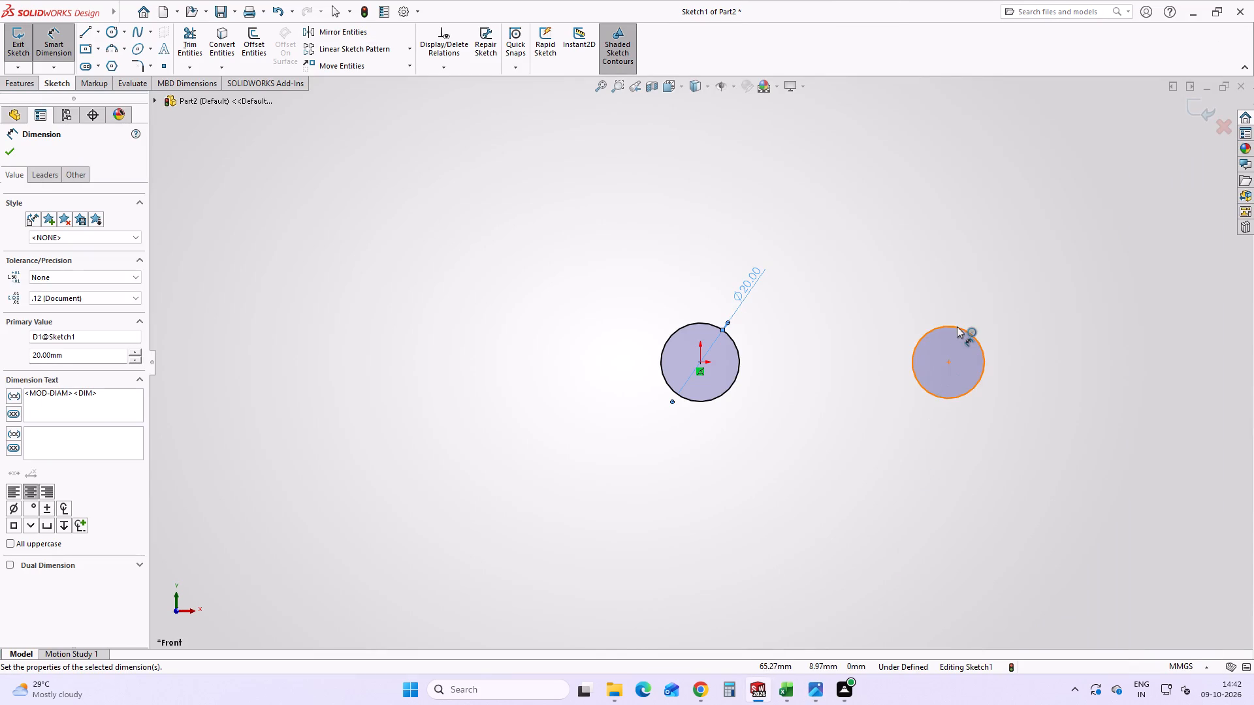
left_click(957, 326)
left_click(1023, 269)
type("20")
key("Return")
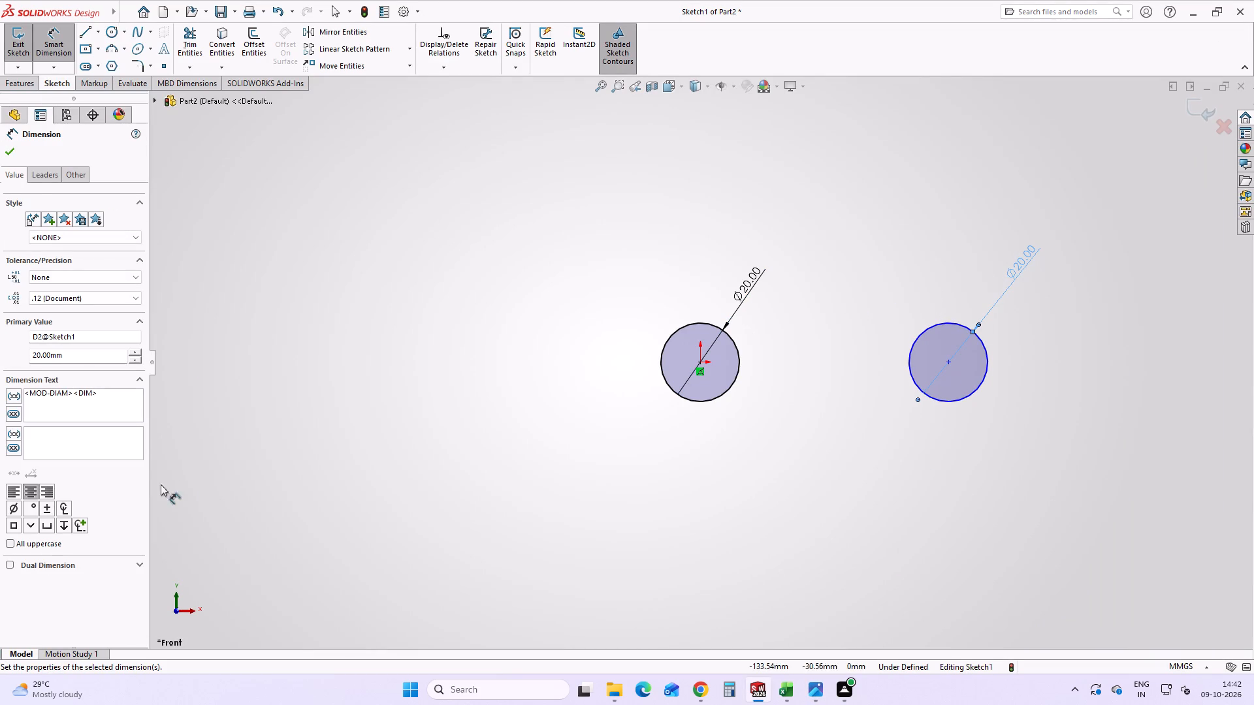
left_click(10, 150)
left_click(690, 531)
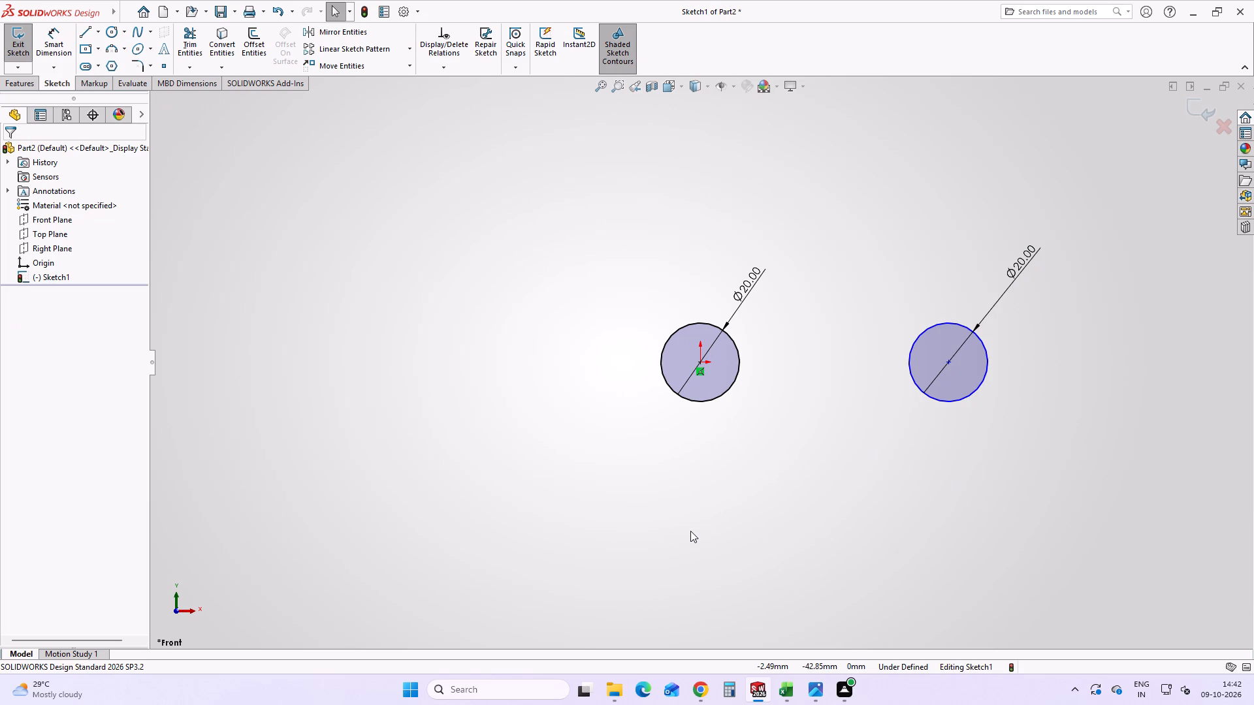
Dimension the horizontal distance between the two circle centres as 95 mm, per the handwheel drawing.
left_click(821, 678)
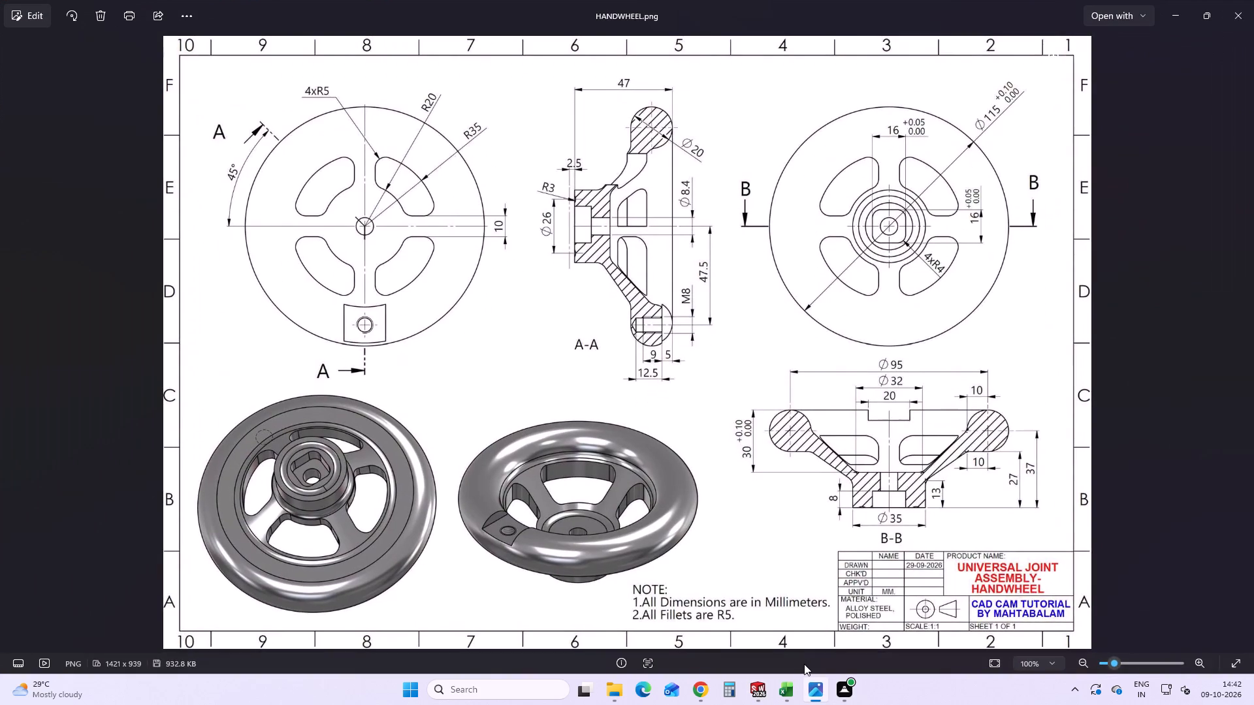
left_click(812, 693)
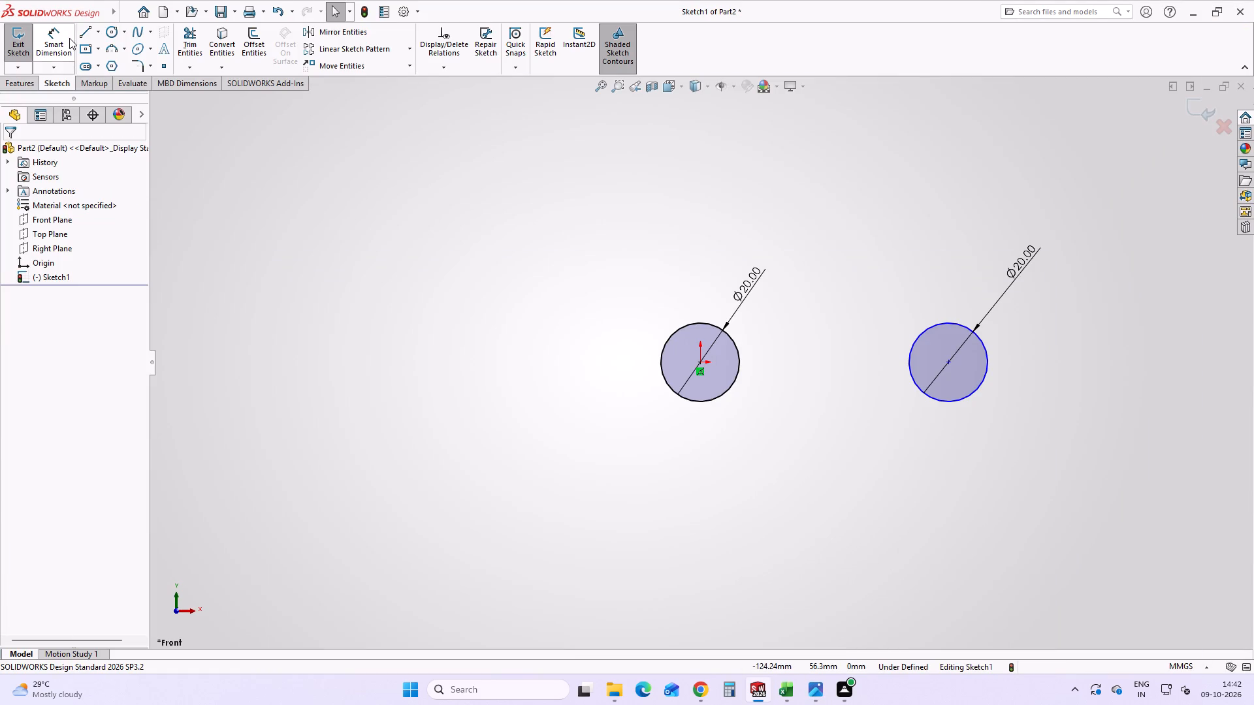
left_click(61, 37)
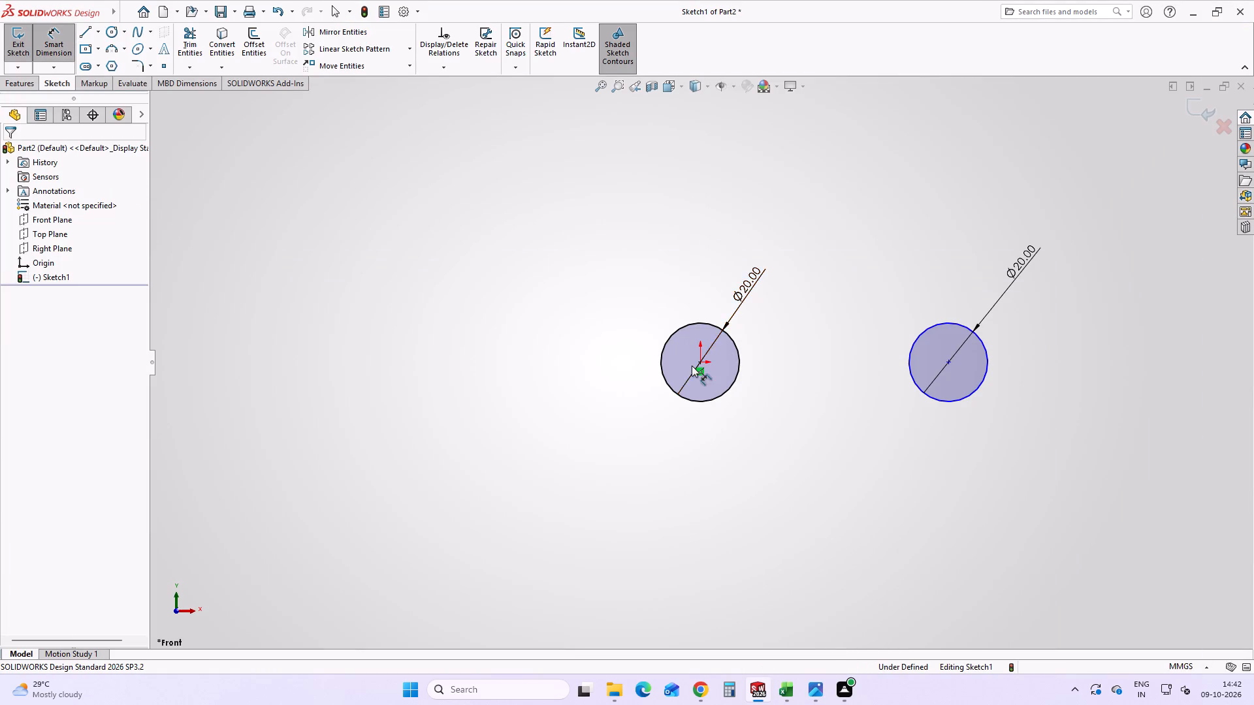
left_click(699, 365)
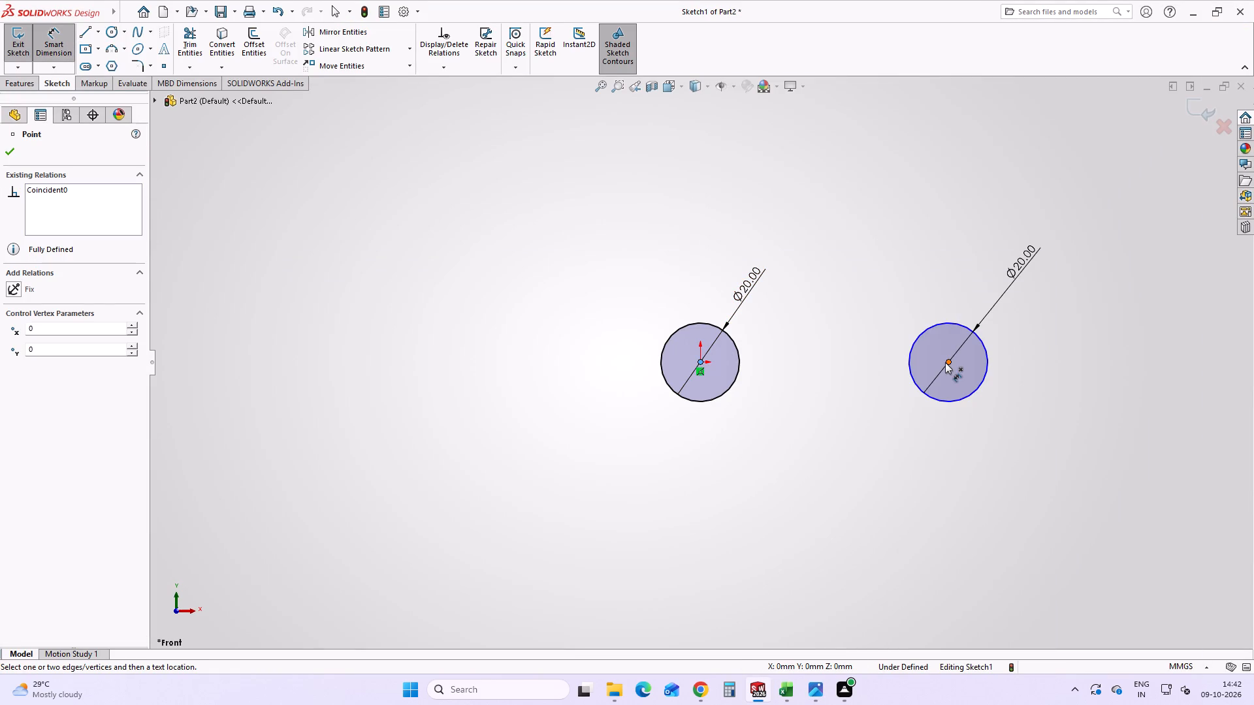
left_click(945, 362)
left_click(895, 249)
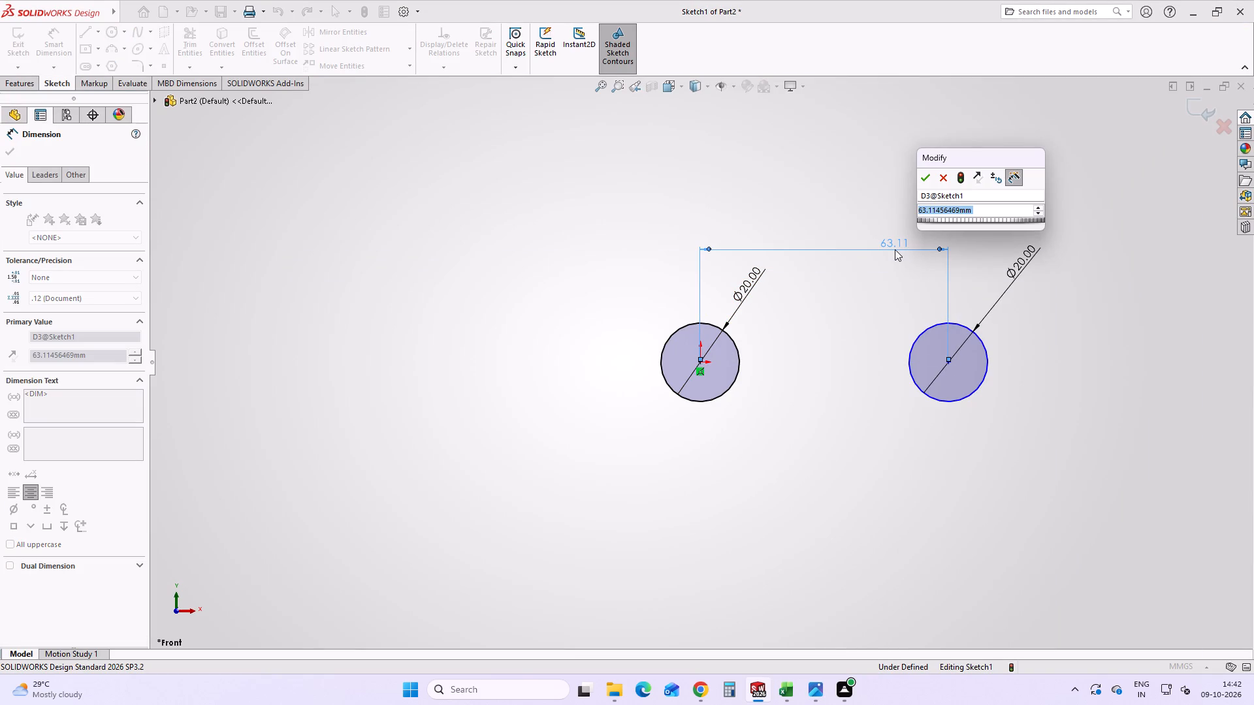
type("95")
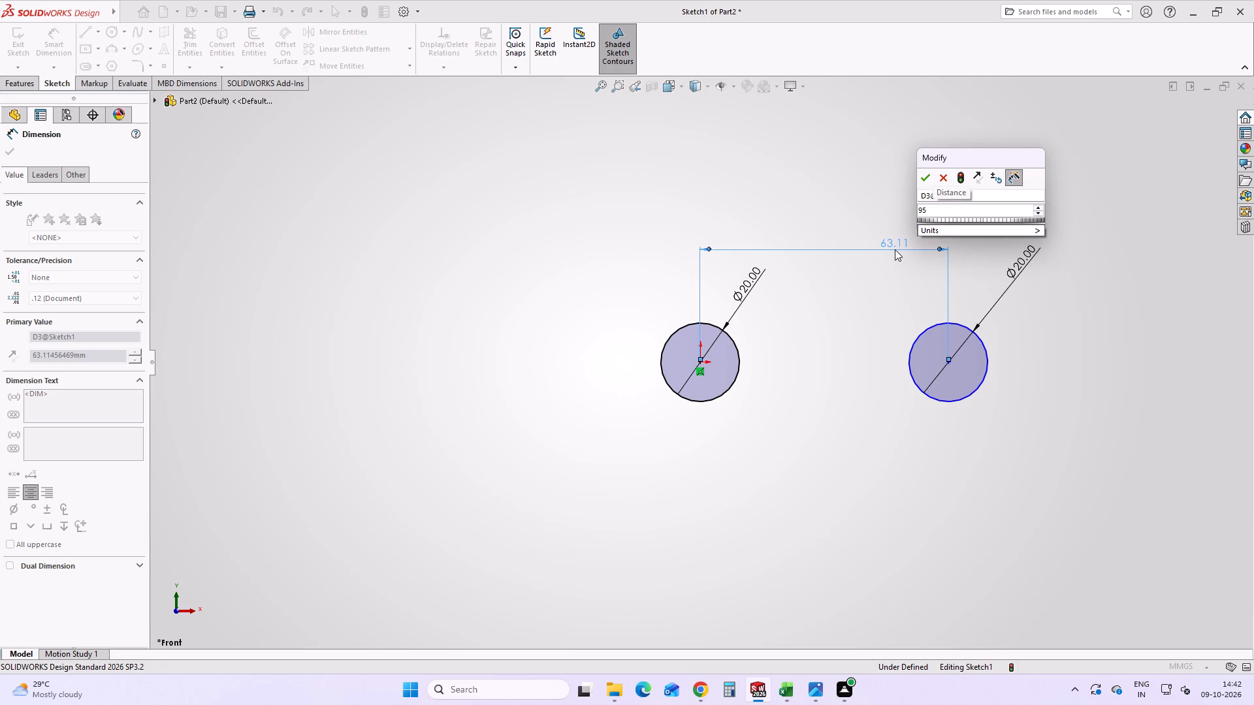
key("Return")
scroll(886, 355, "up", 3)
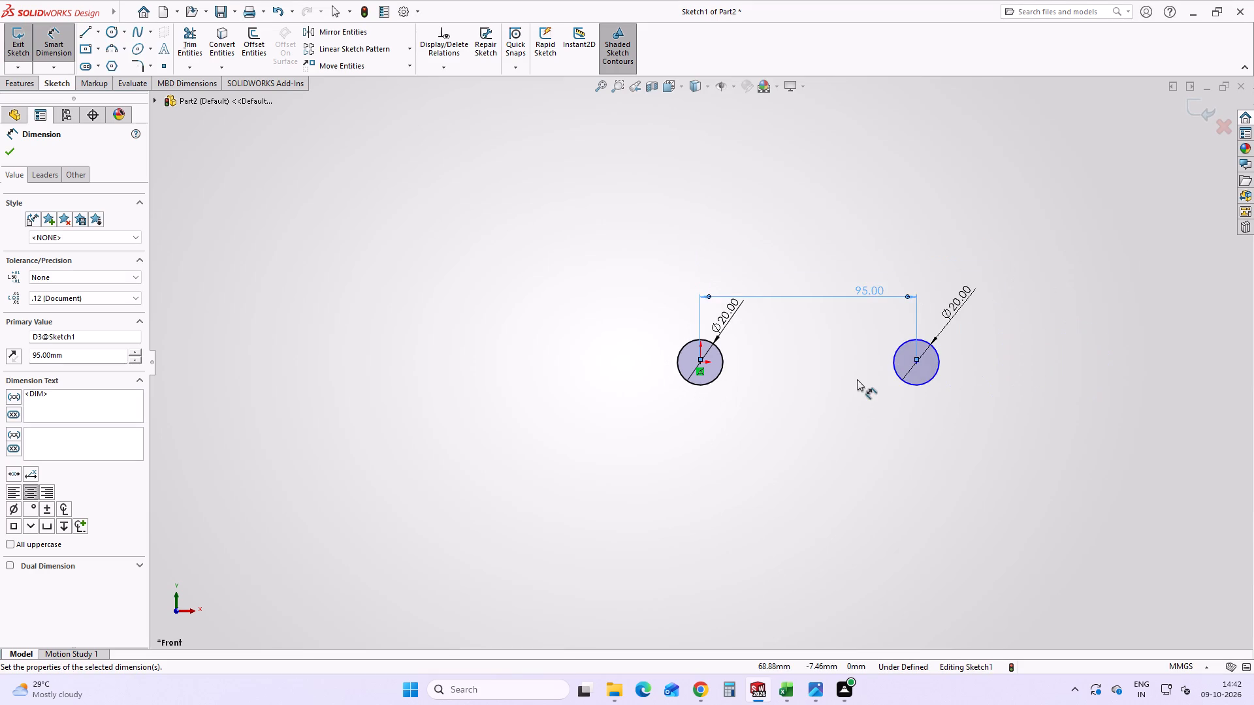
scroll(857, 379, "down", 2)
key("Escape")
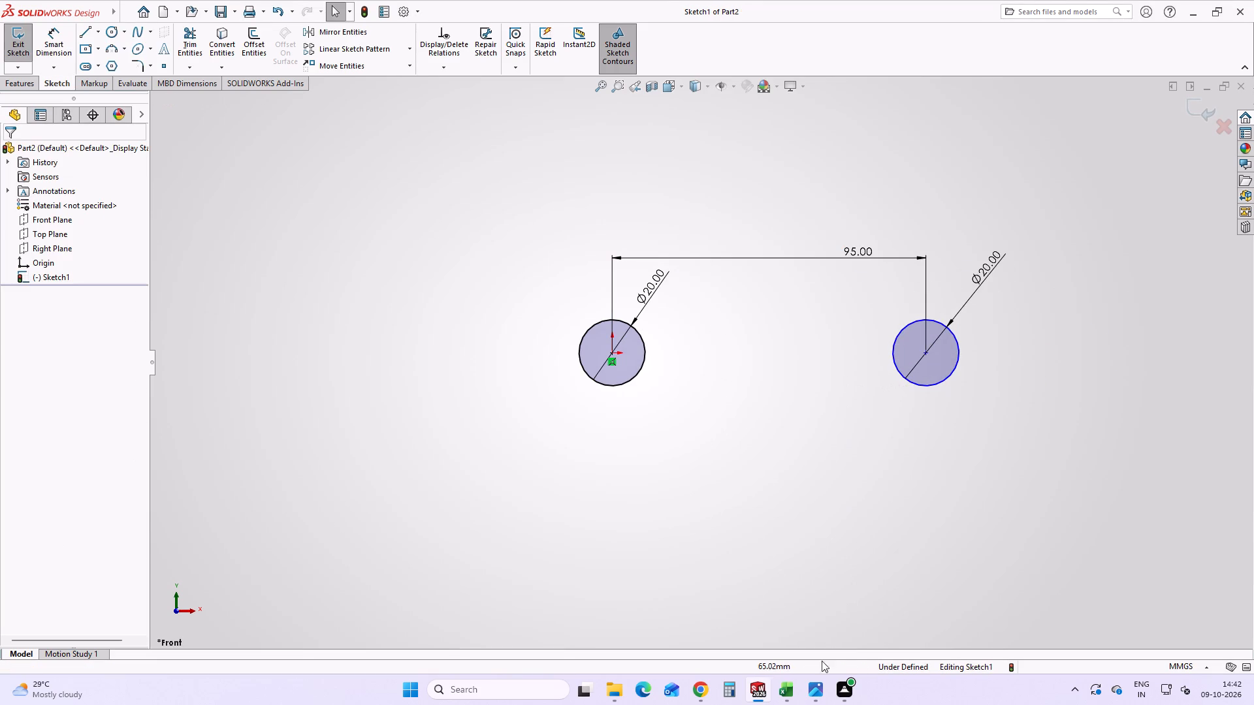
Check the handwheel drawing and sketch a horizontal line about 17 mm long from the bottom quadrant of the circle at the origin.
left_click(816, 696)
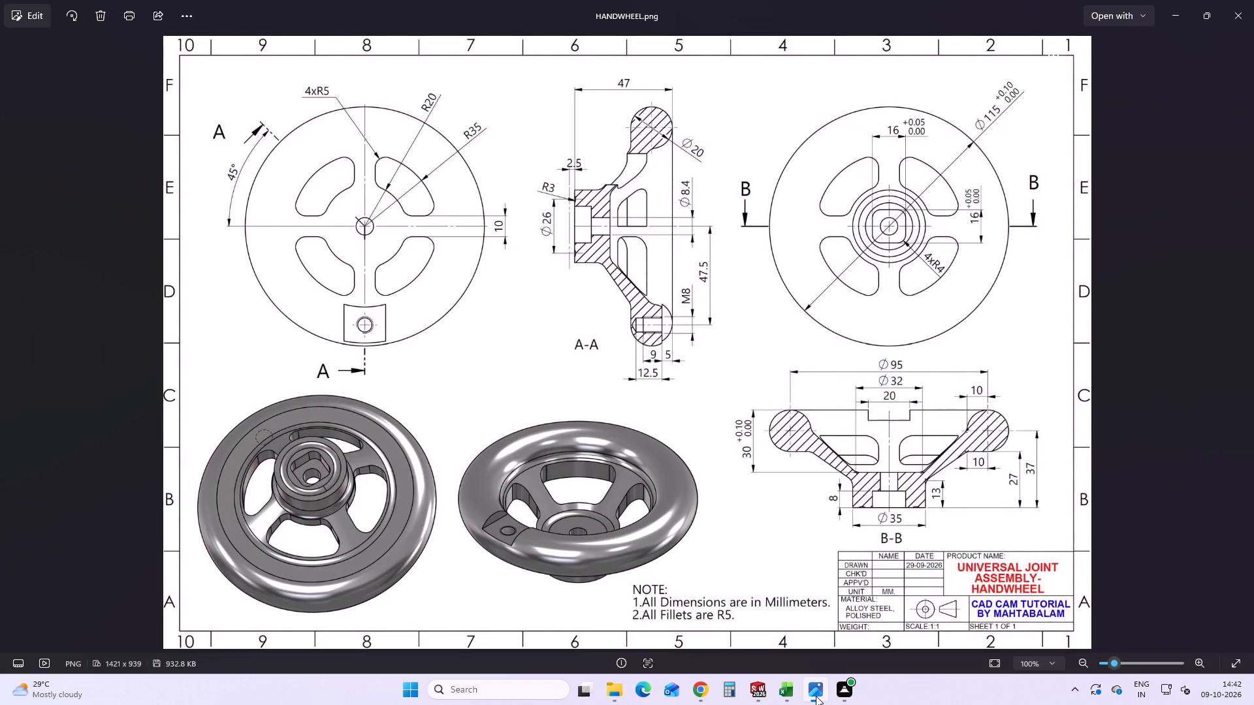
left_click(816, 696)
left_click(816, 696)
left_click(806, 692)
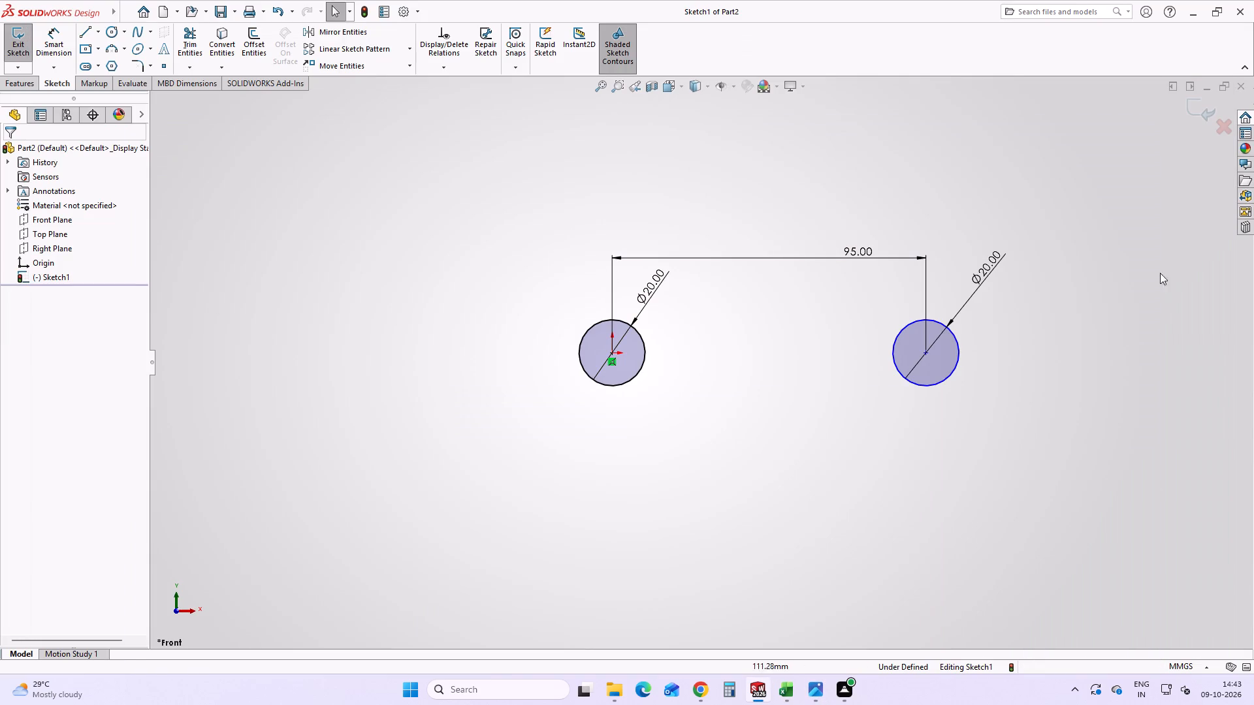
left_click(81, 32)
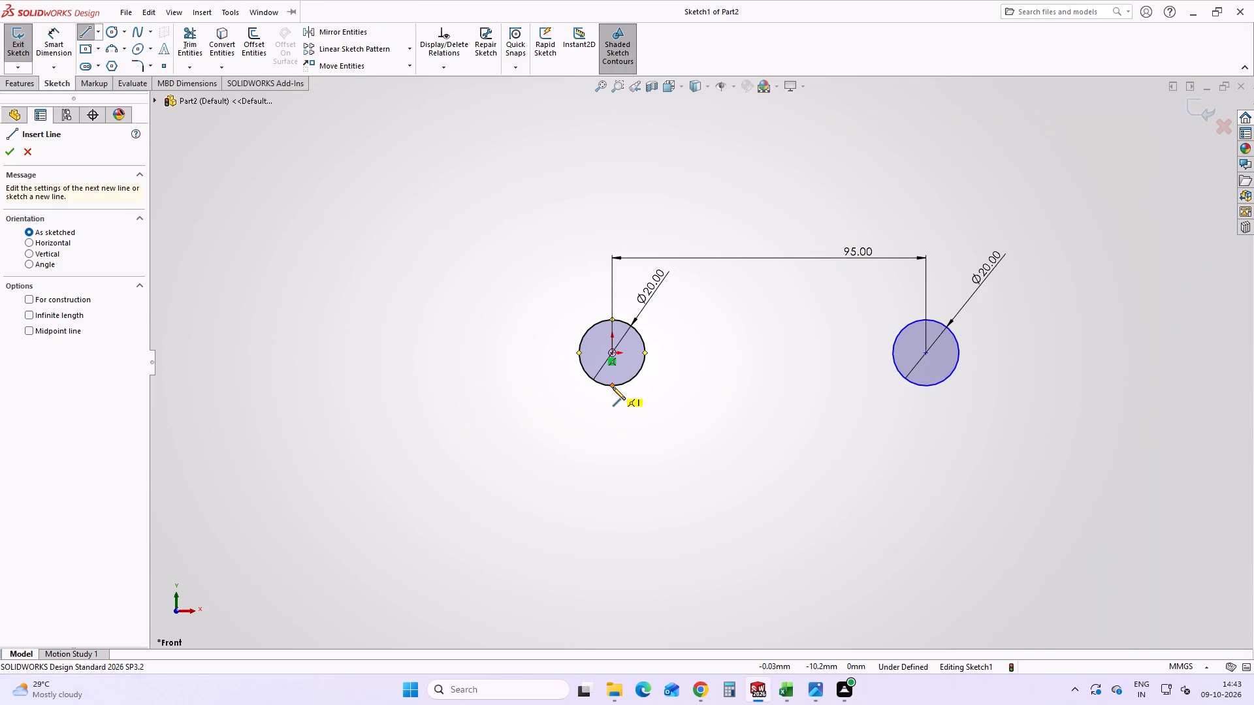
left_click(613, 387)
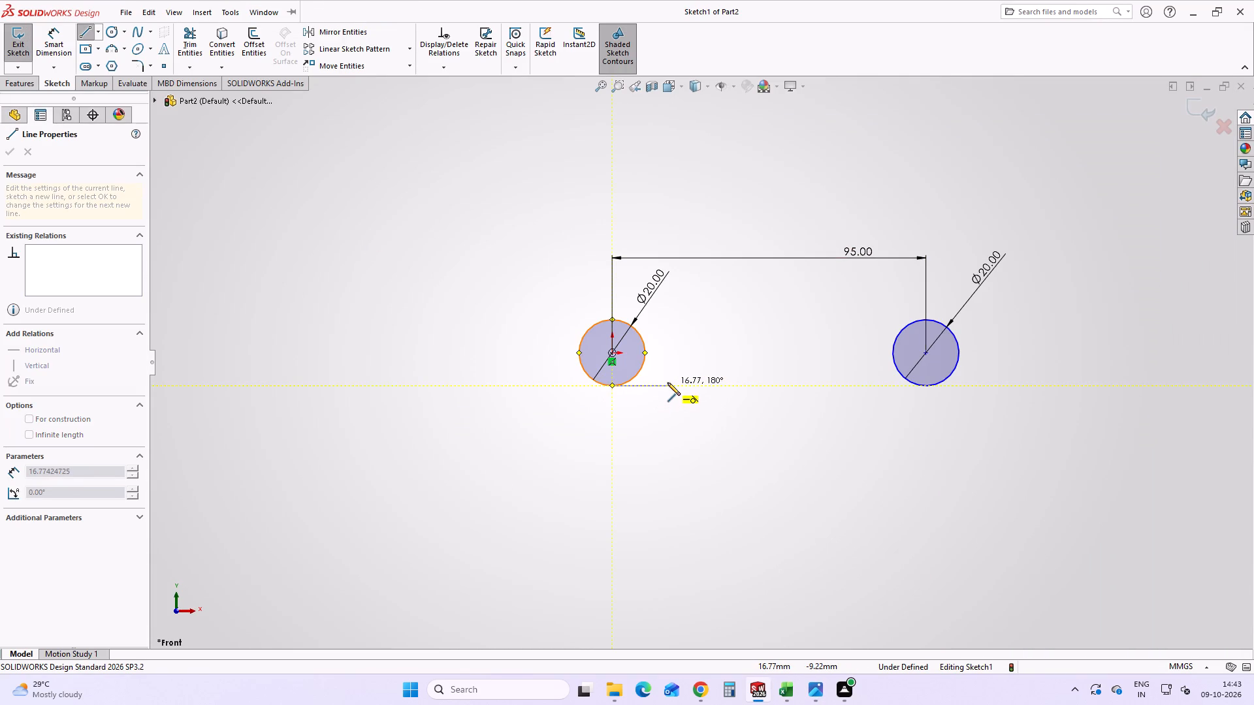
left_click(667, 383)
key("Escape")
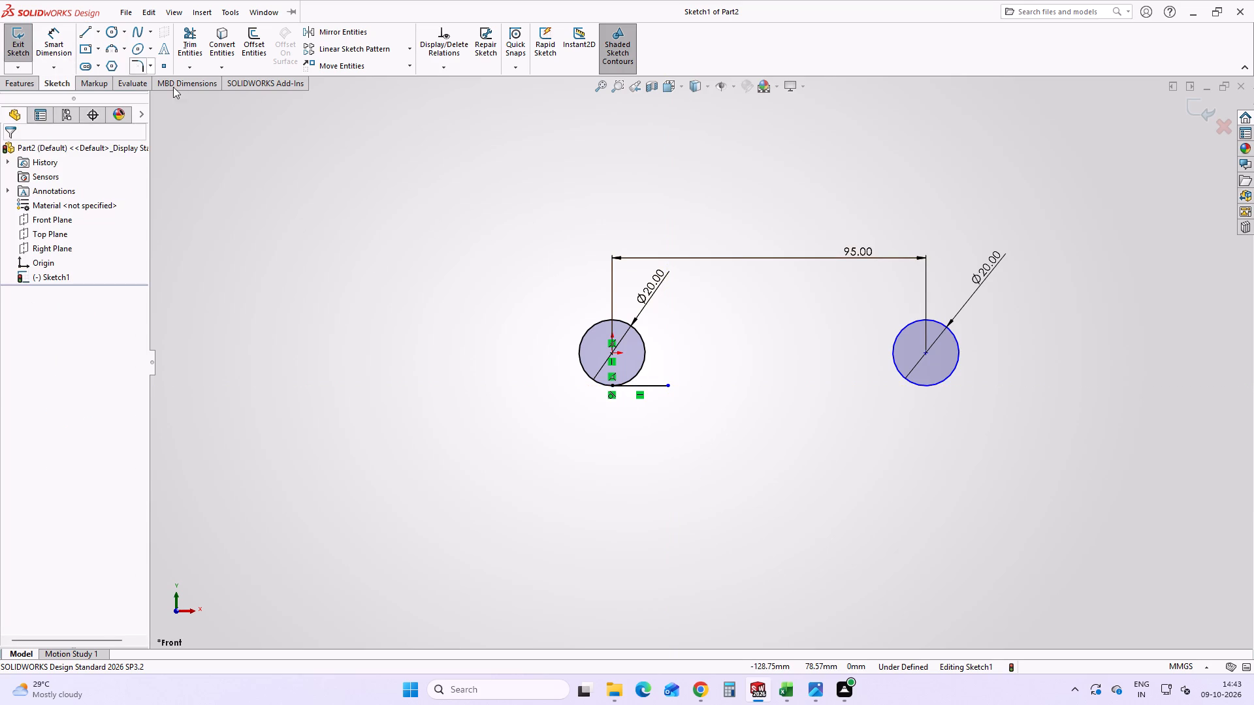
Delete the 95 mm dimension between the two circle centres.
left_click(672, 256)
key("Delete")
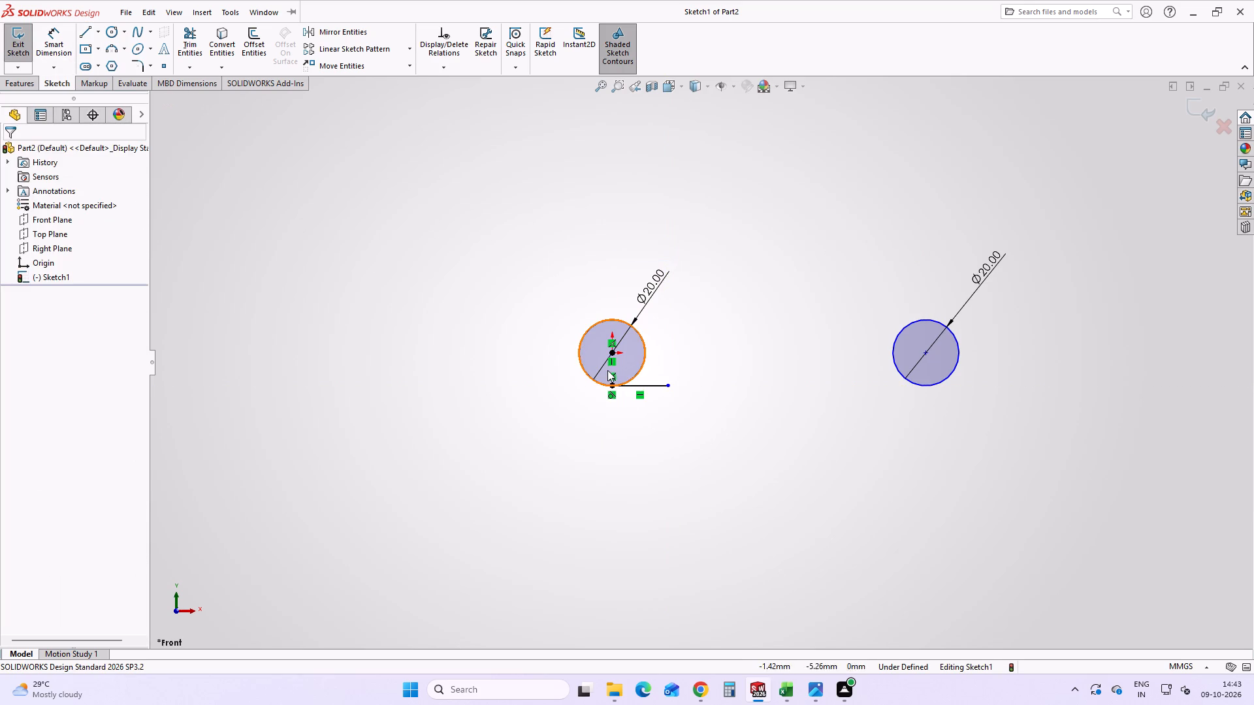
Apply a tangent relation between the short horizontal line and the circle at the origin.
left_click(654, 384)
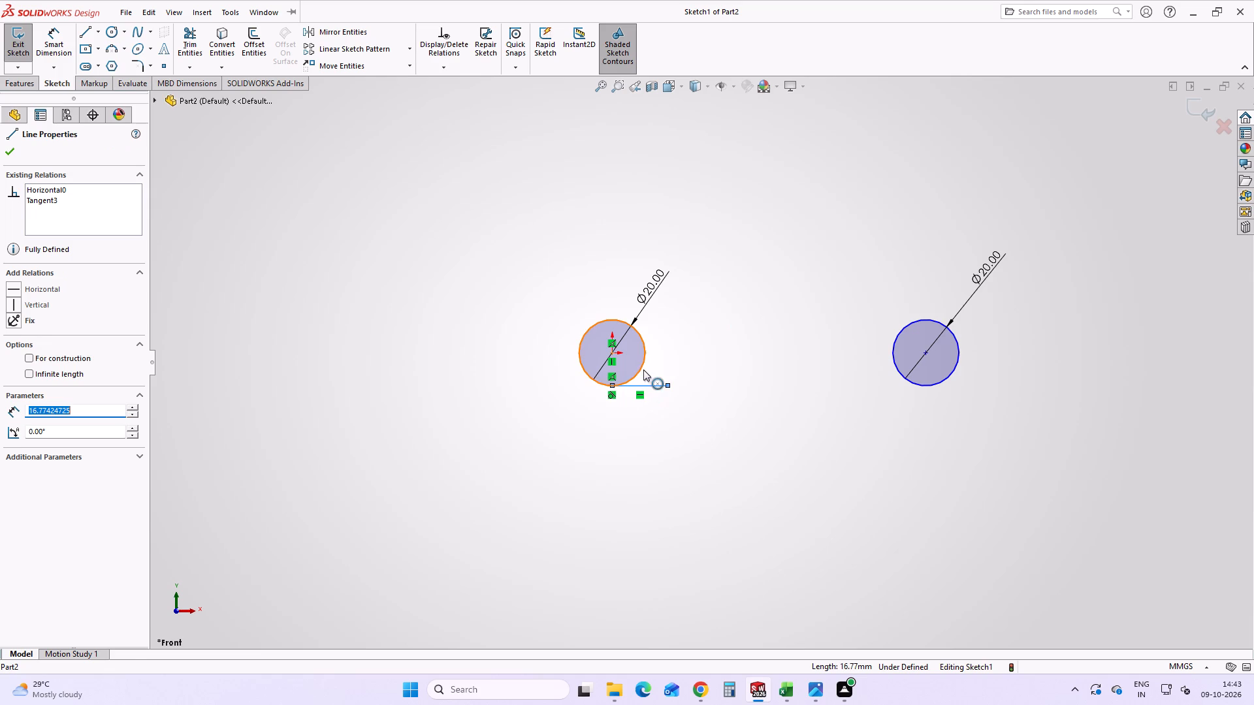
left_click(642, 368, "shift")
left_click(44, 365)
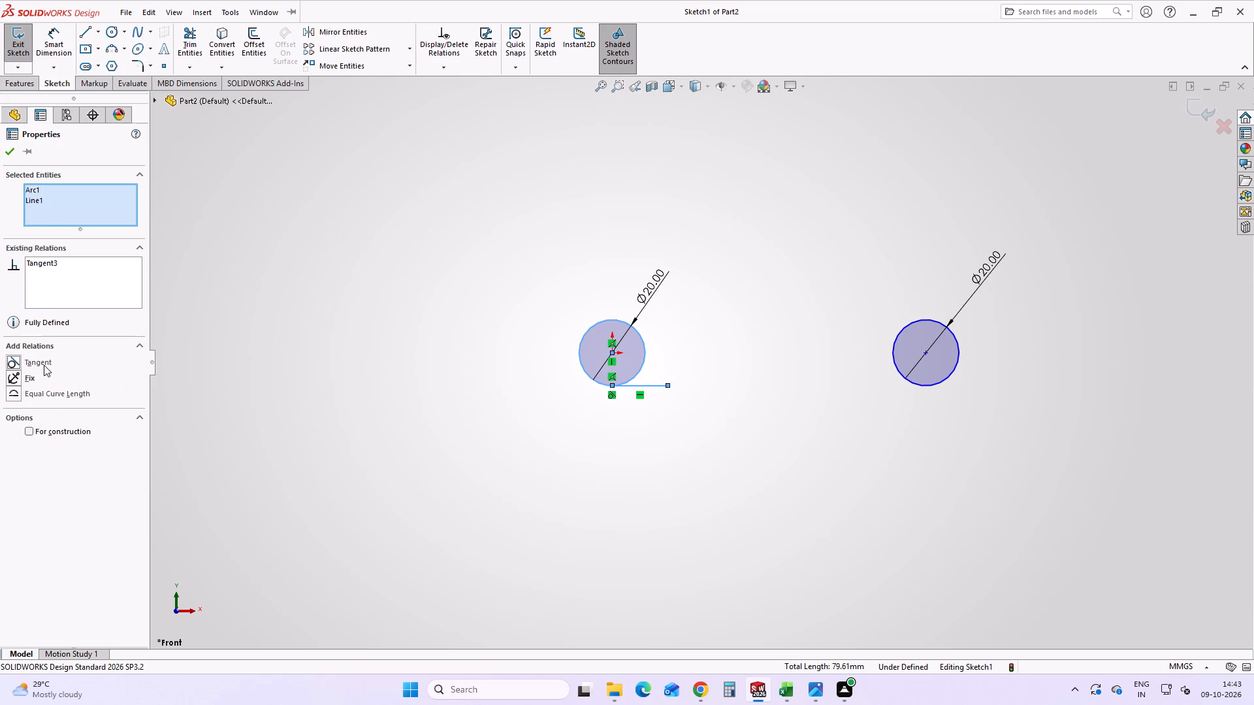
Check the handwheel drawing and dimension the length of the short horizontal line below the origin circle as 10 mm.
left_click(355, 468)
left_click(807, 681)
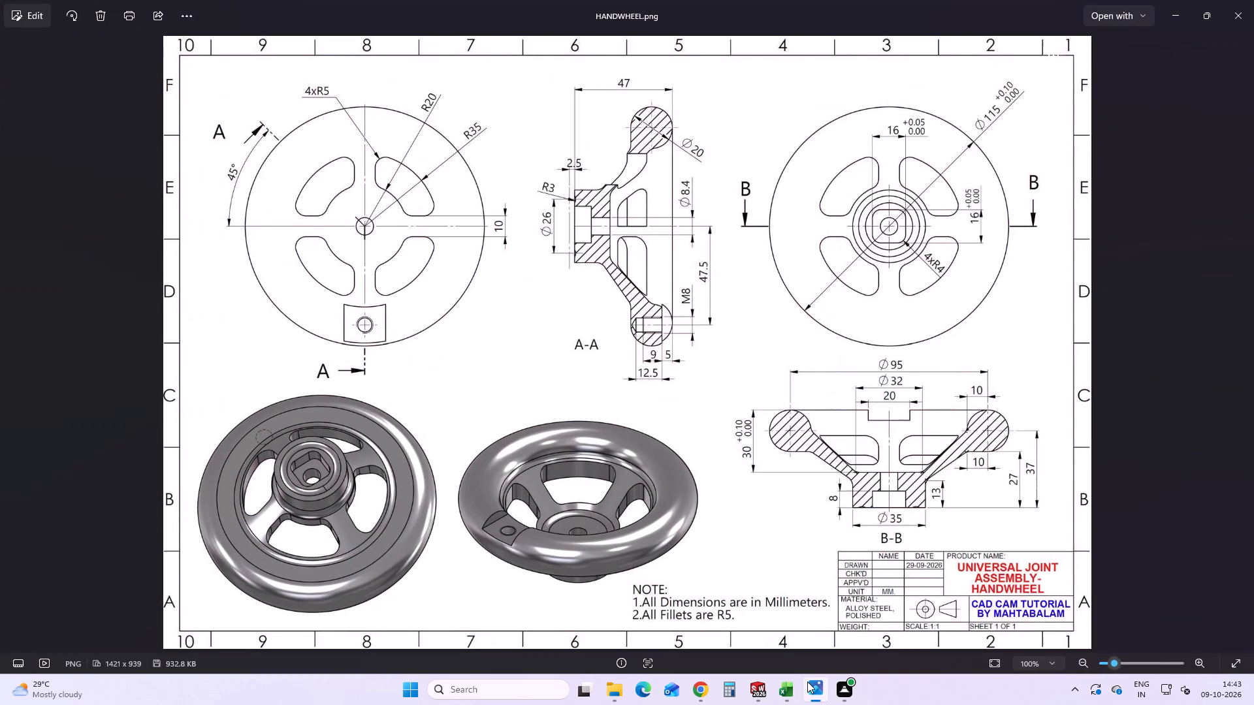
left_click(807, 681)
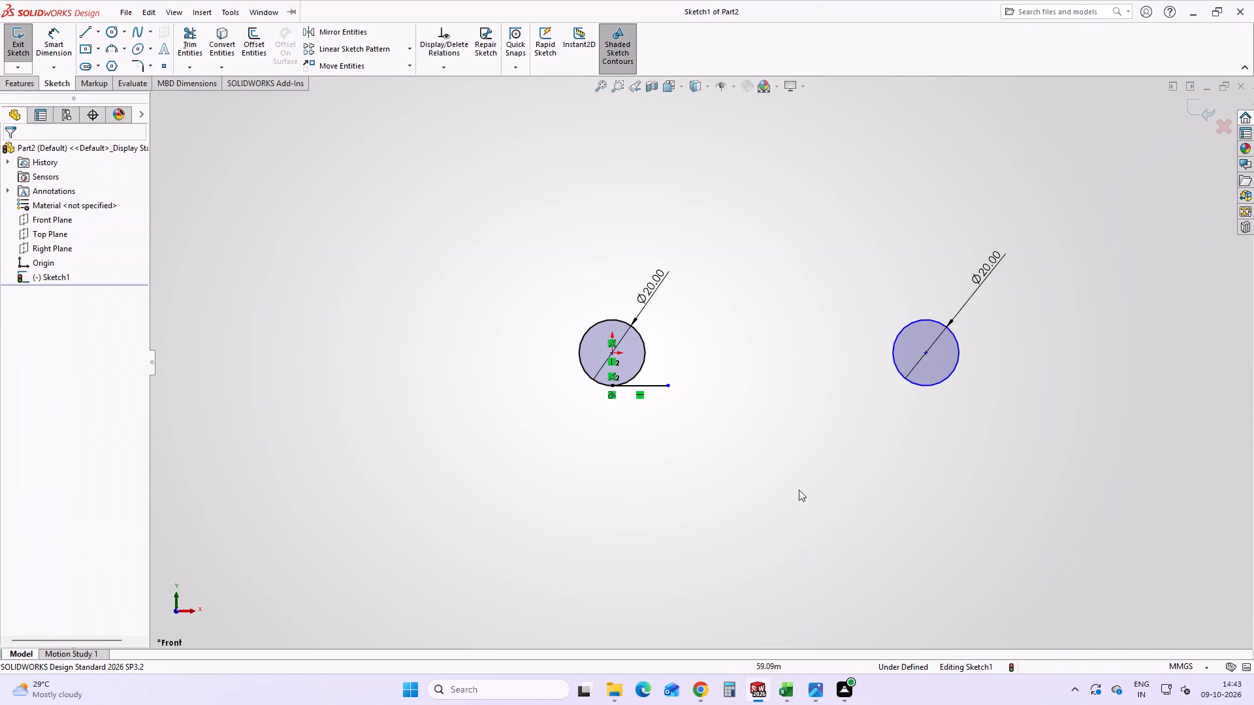
left_click(815, 683)
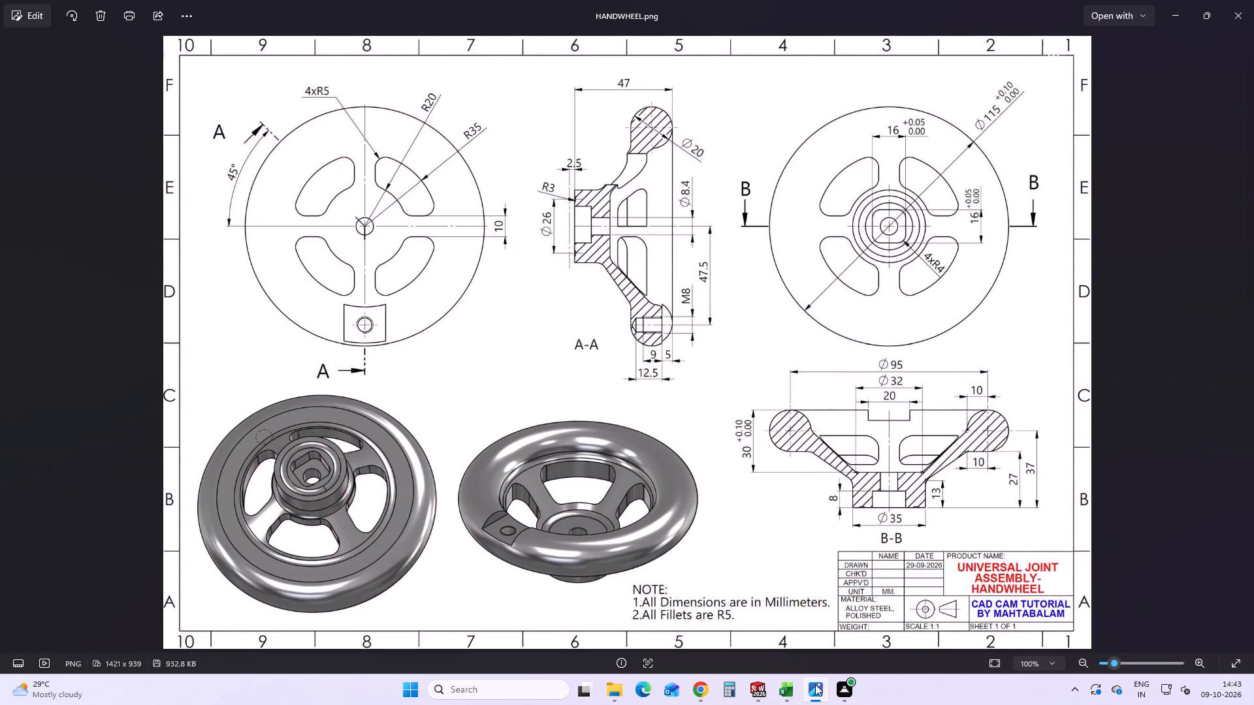
left_click(815, 684)
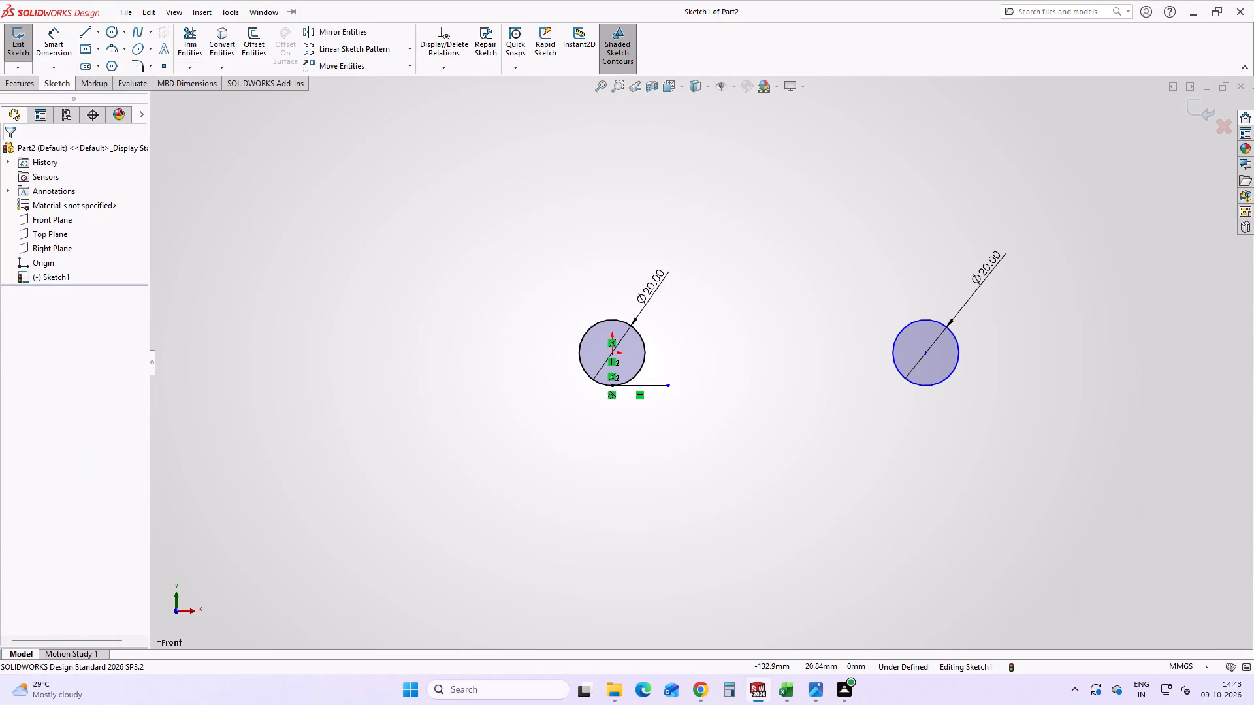
left_click(57, 35)
left_click(635, 386)
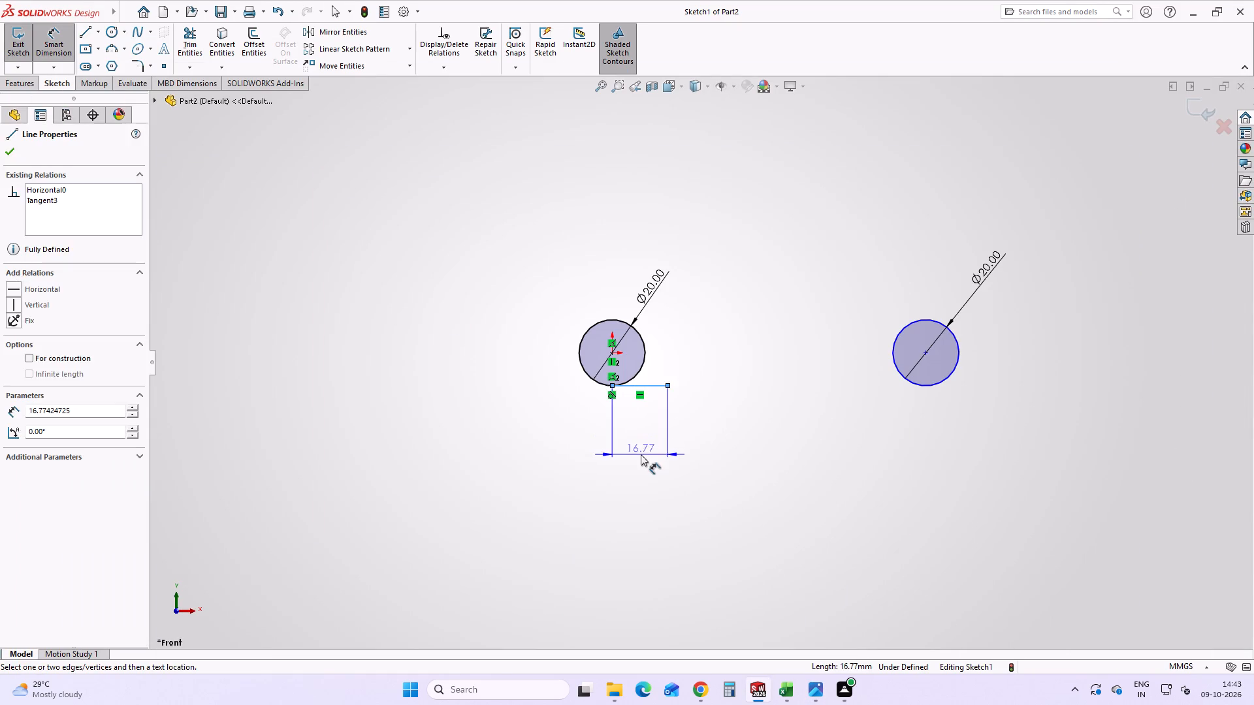
left_click(641, 454)
type("10")
key("Return")
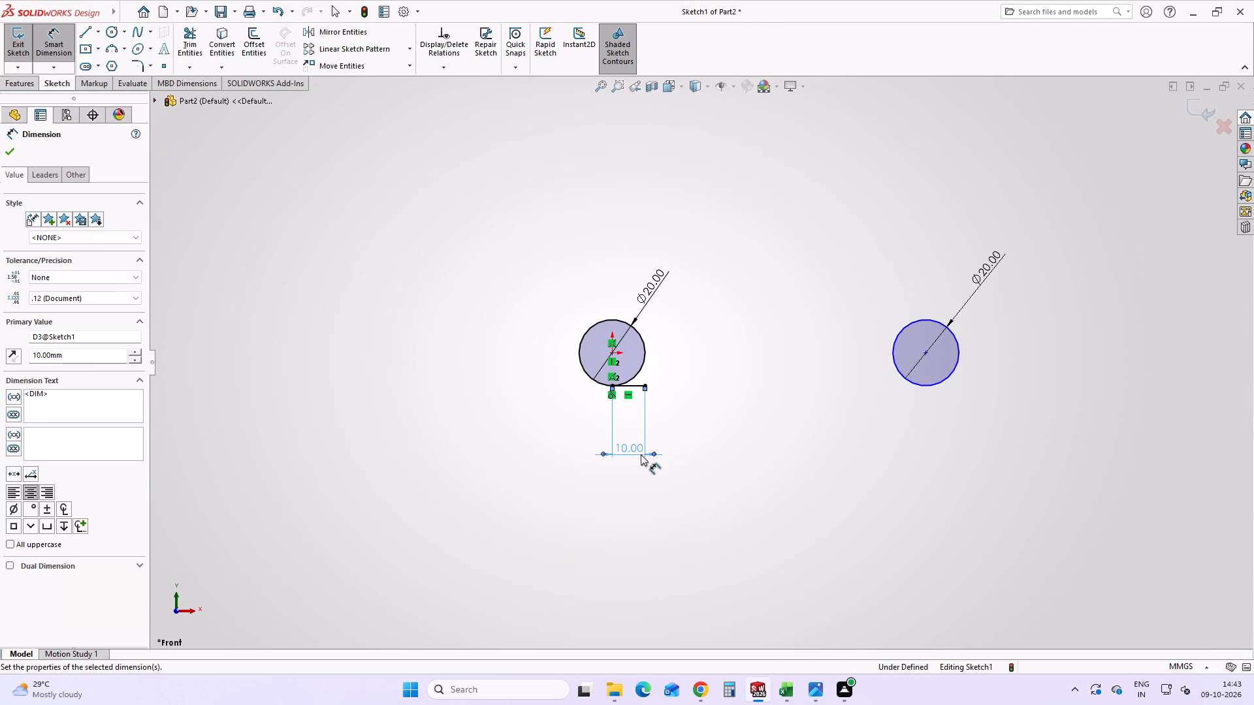
left_click(811, 702)
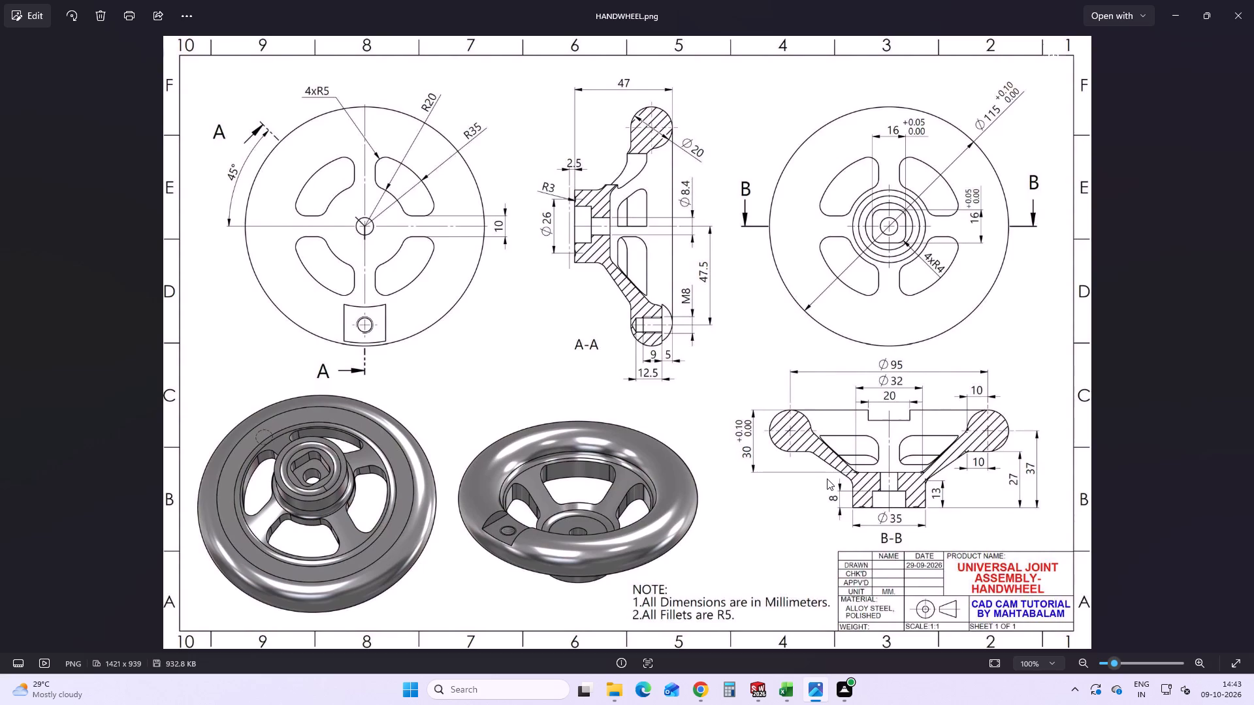
left_click(822, 694)
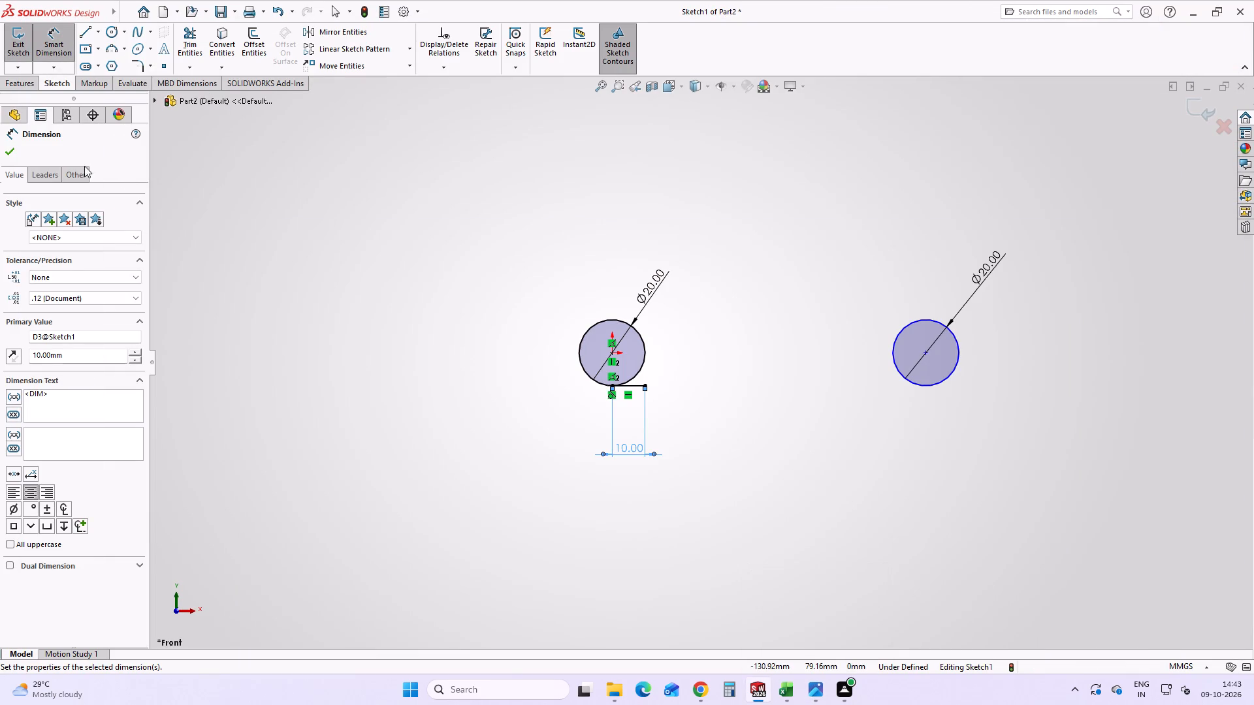
left_click(16, 151)
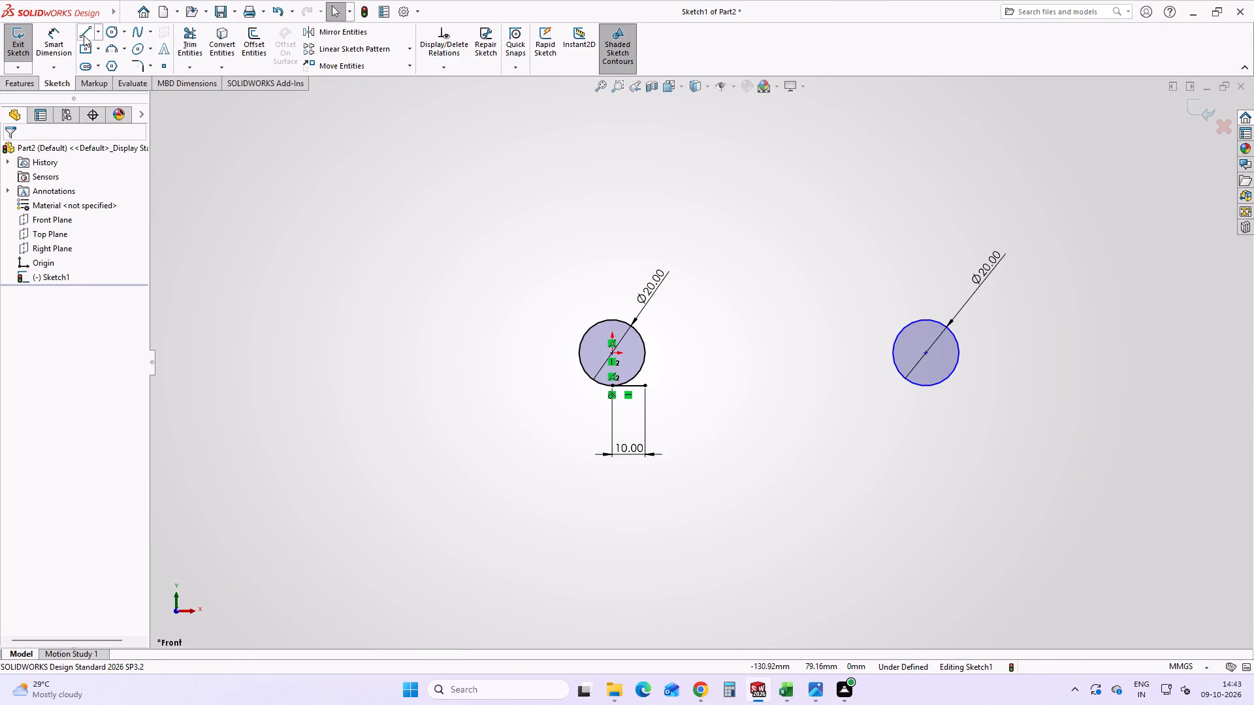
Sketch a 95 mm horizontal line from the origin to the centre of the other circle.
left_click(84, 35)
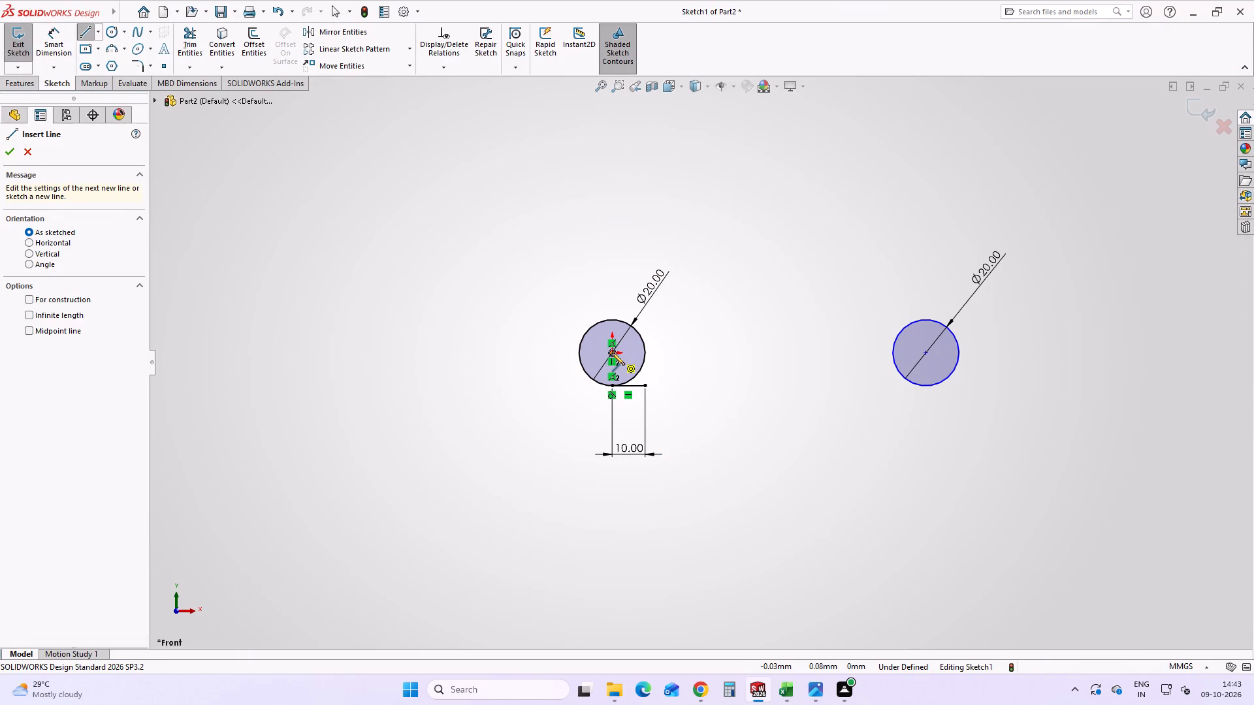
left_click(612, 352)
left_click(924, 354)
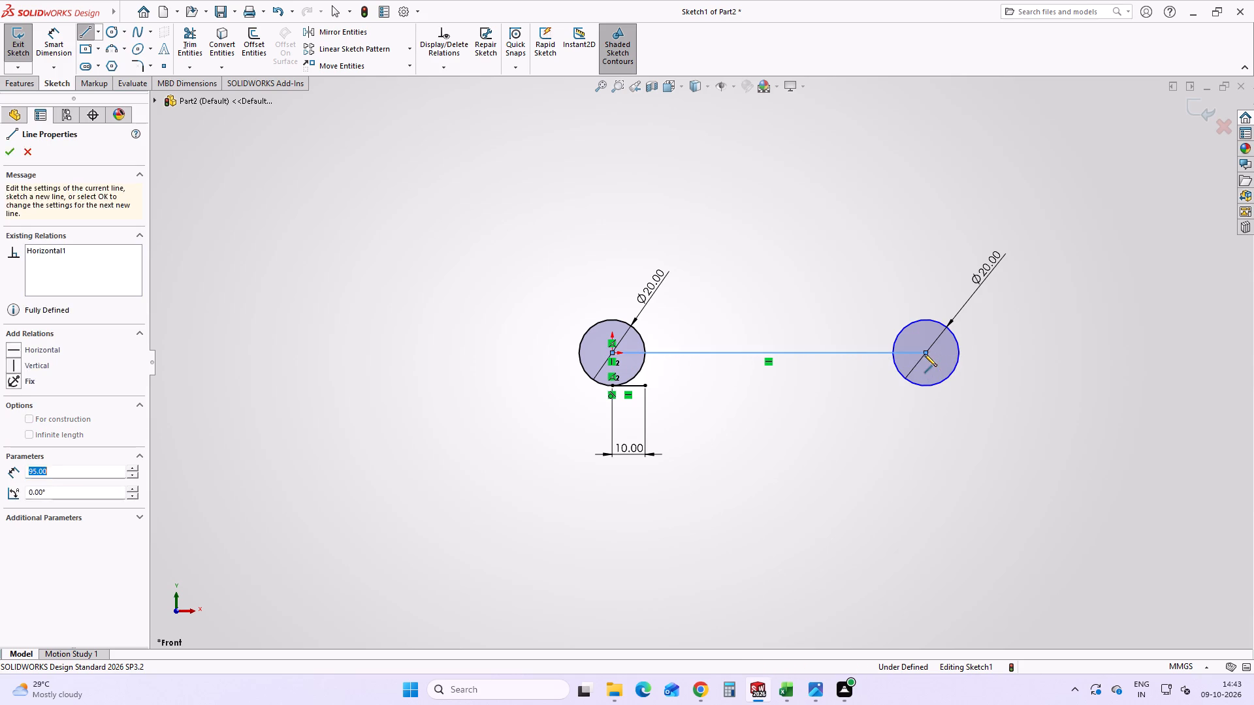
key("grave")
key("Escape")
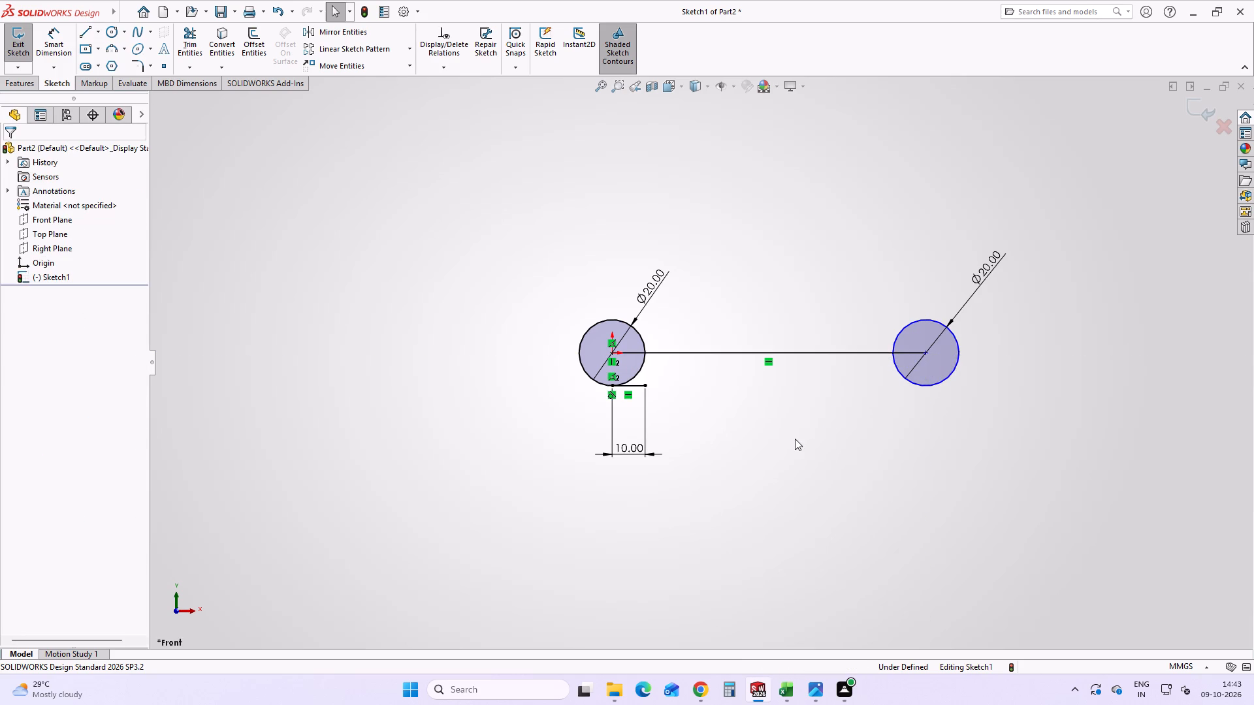
Check the handwheel drawing and sketch a 95 mm line joining the top quadrants of the two circles.
left_click(811, 693)
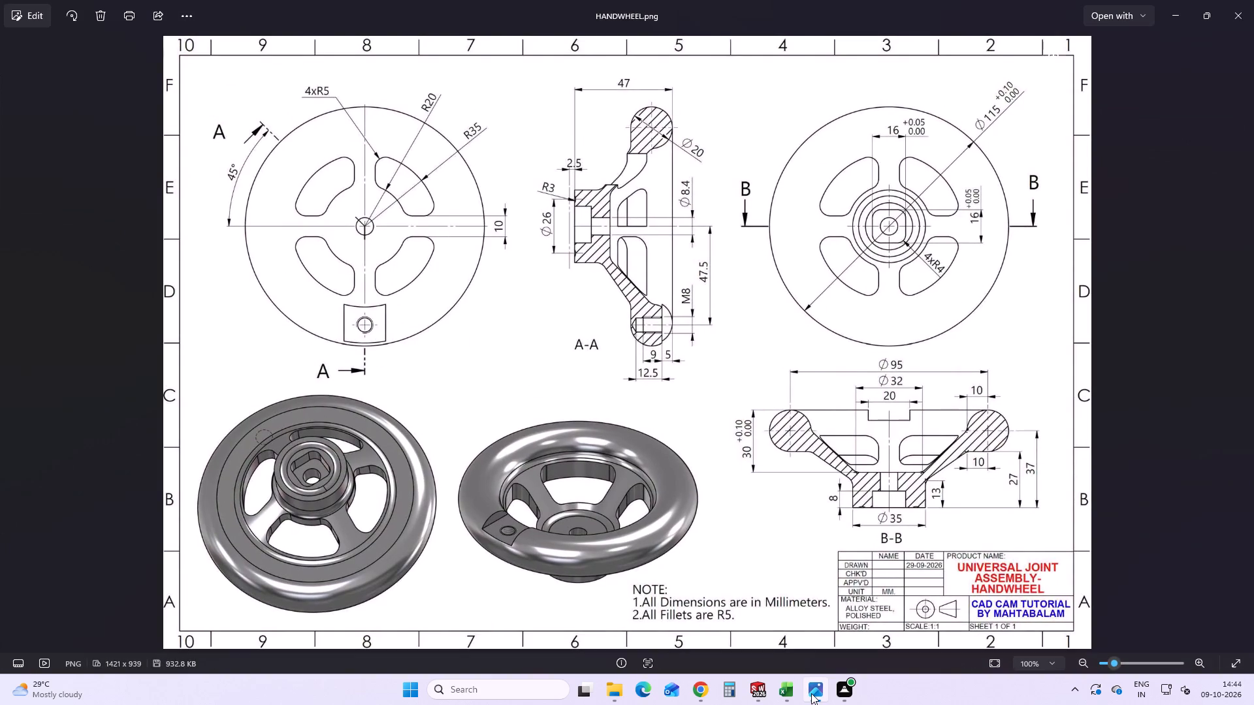
left_click(811, 693)
left_click(811, 693)
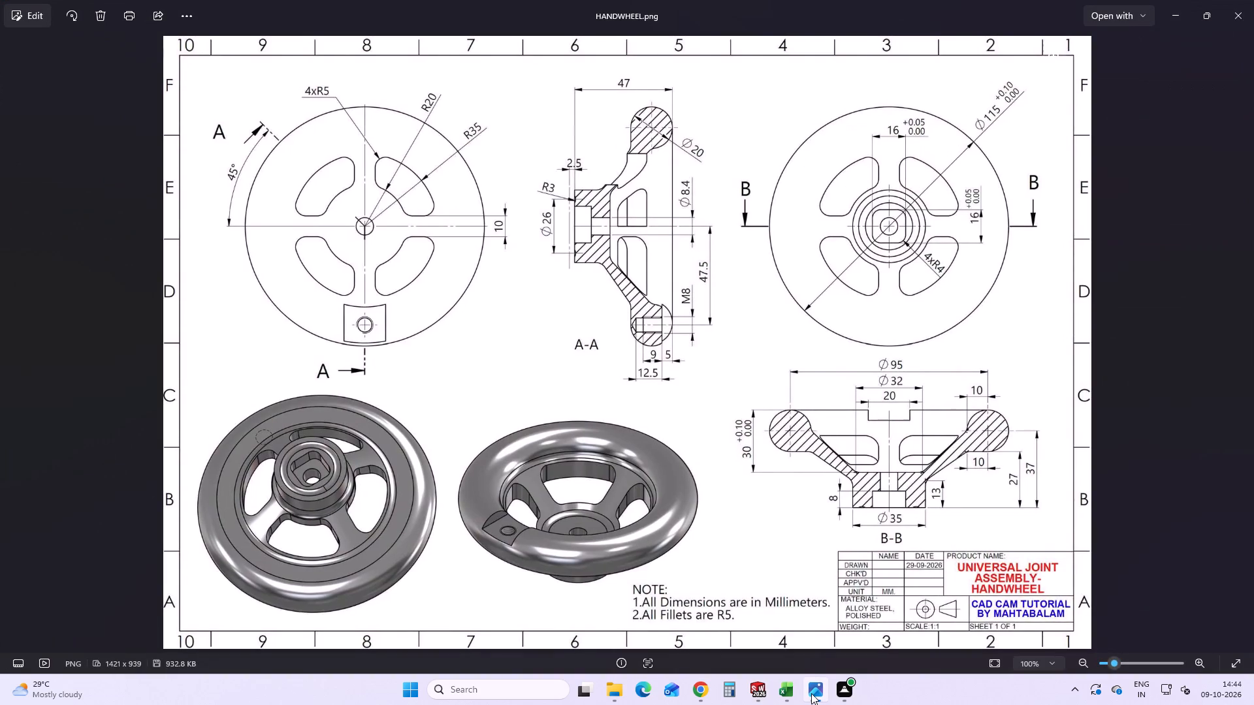
left_click(811, 693)
left_click(84, 36)
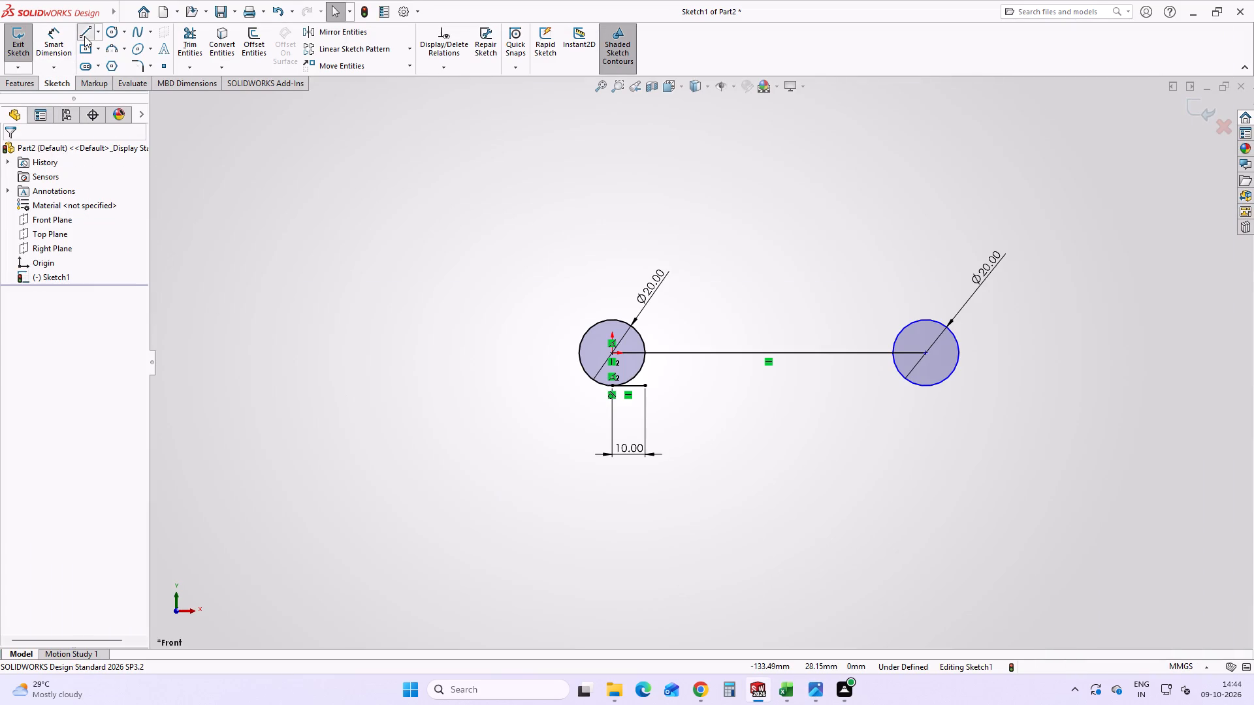
left_click(611, 319)
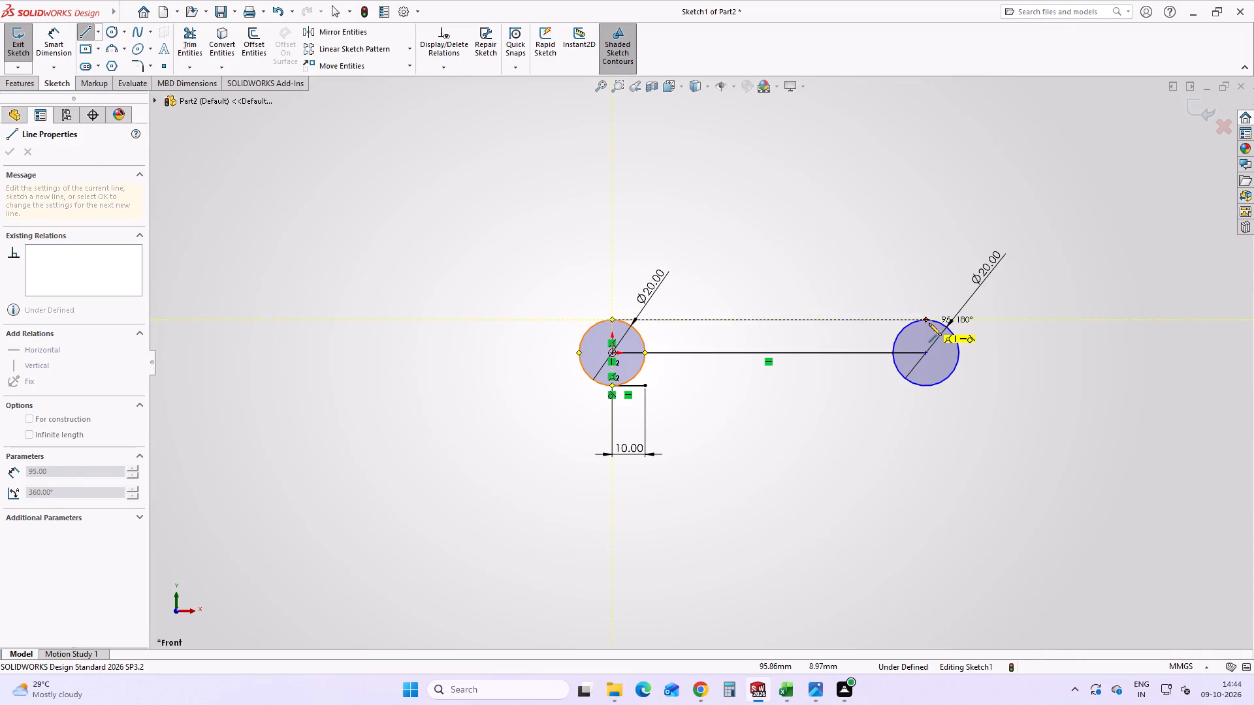
left_click(929, 323)
key("Escape")
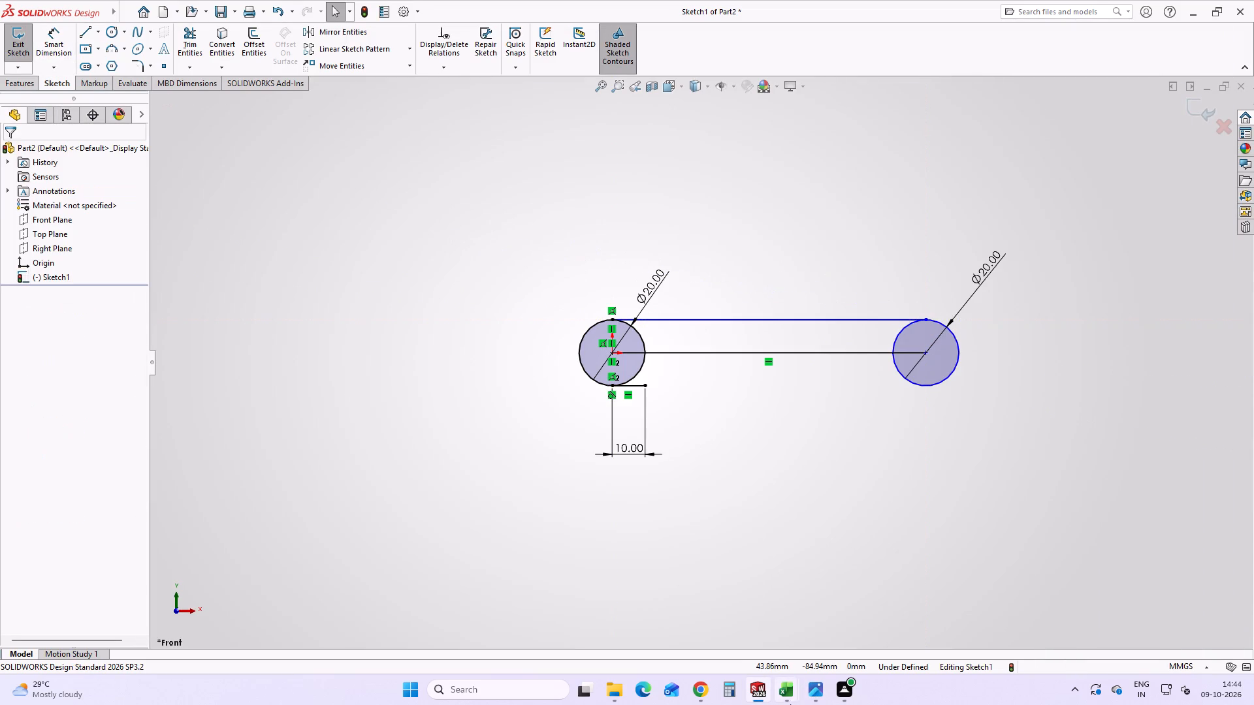
Apply a tangent relation between the top line and the circle at the origin.
left_click(807, 694)
left_click(807, 694)
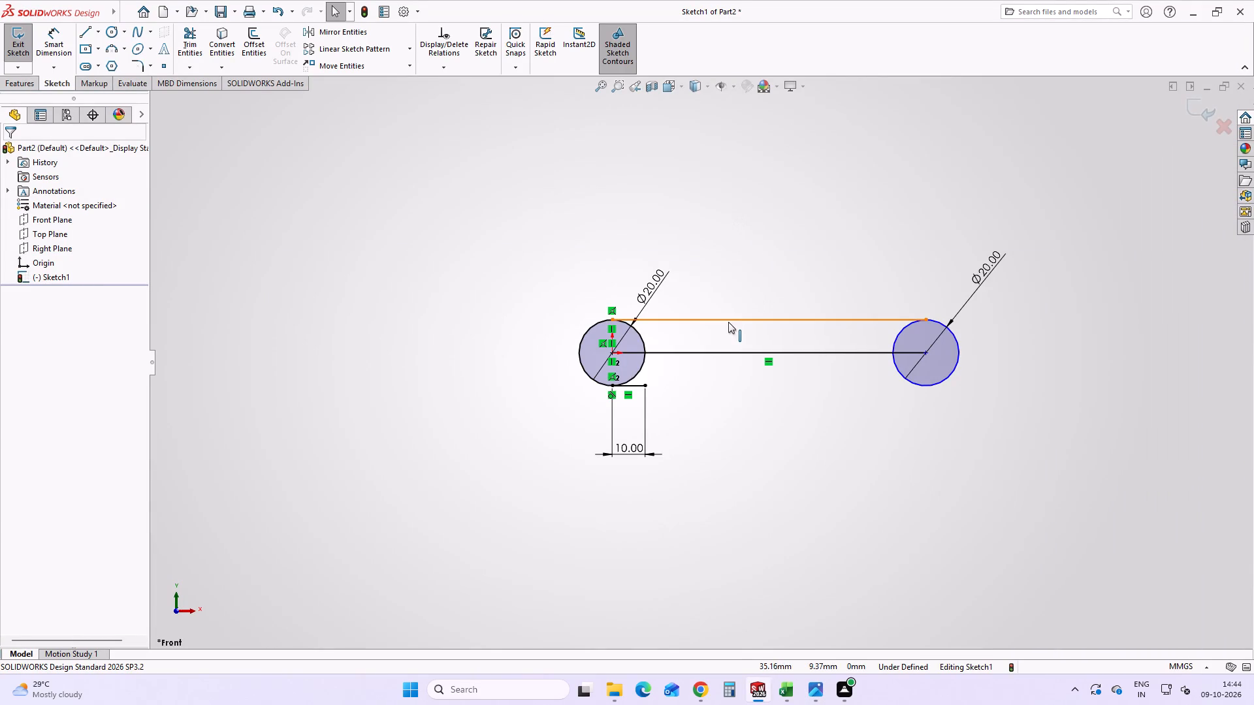
left_click(728, 322)
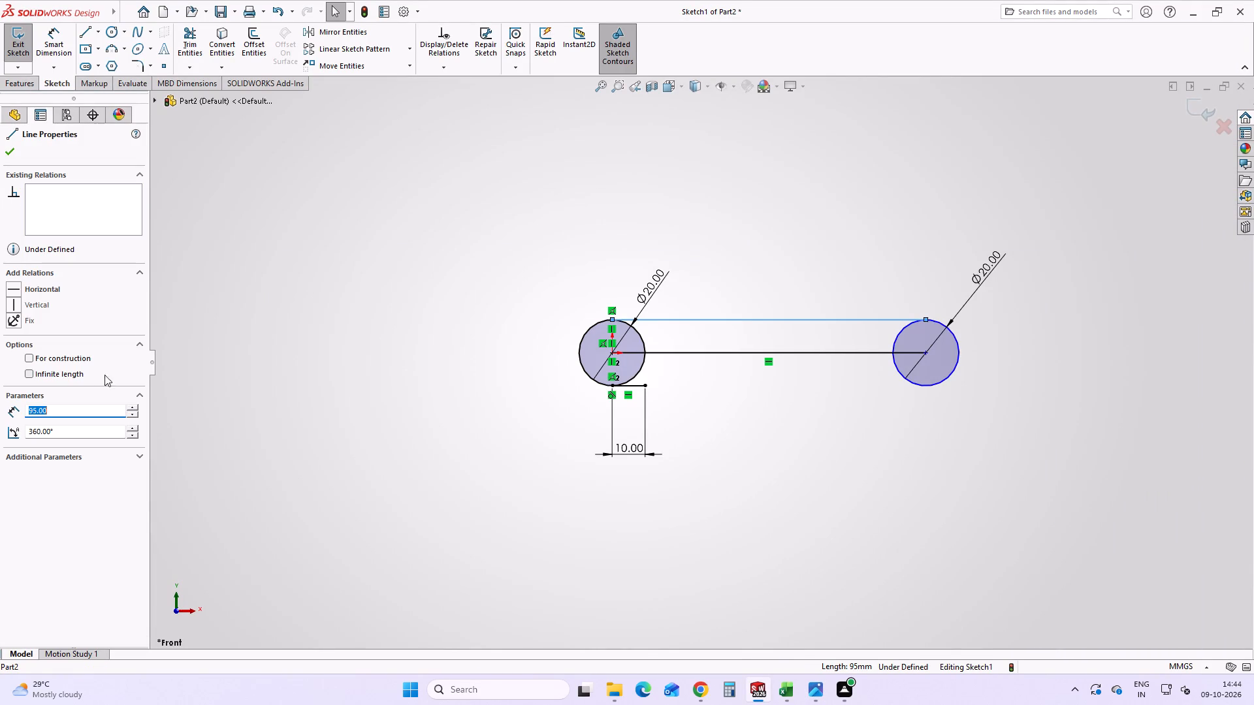
left_click(590, 330, "shift")
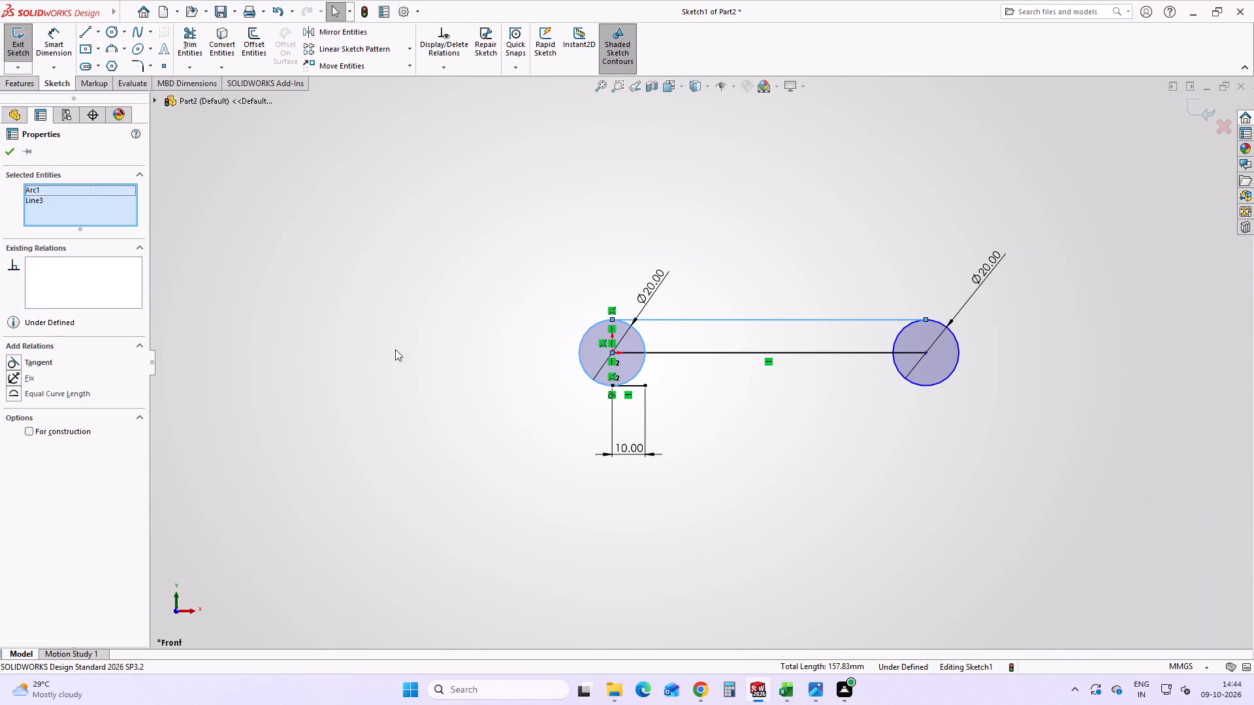
left_click(33, 357)
left_click(477, 378)
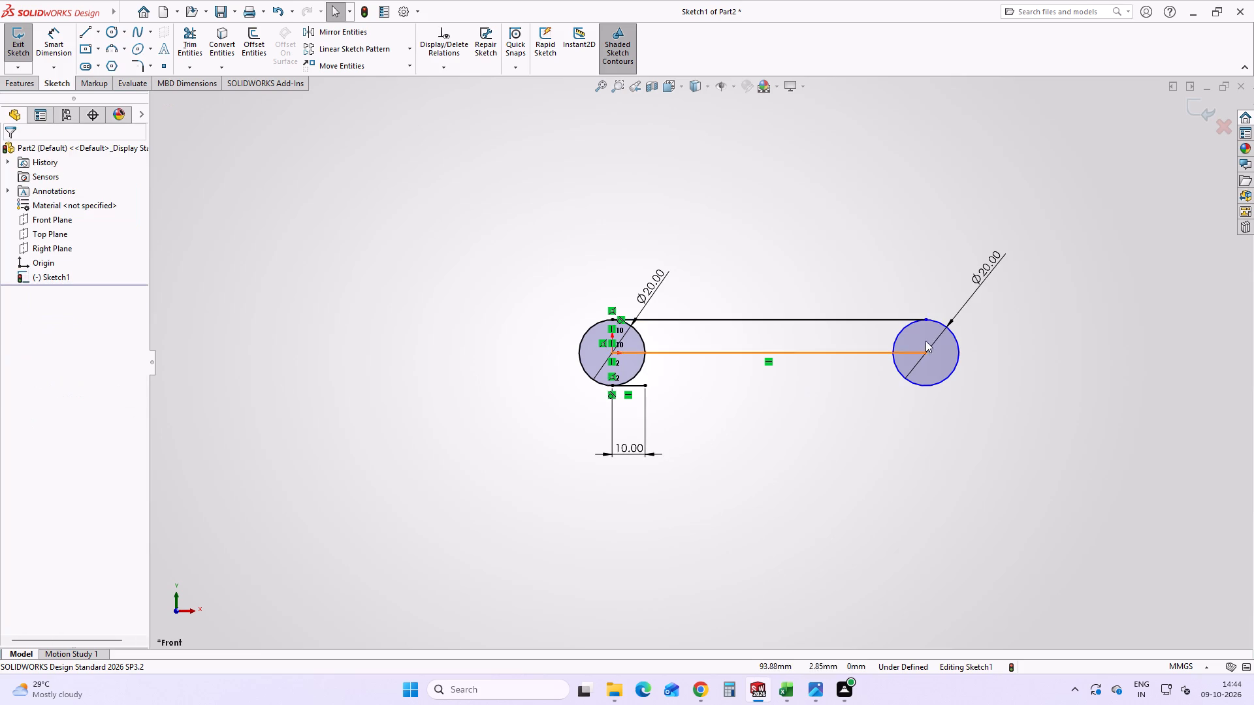
Apply a tangent relation between the top line and the circle away from the origin.
left_click(910, 320)
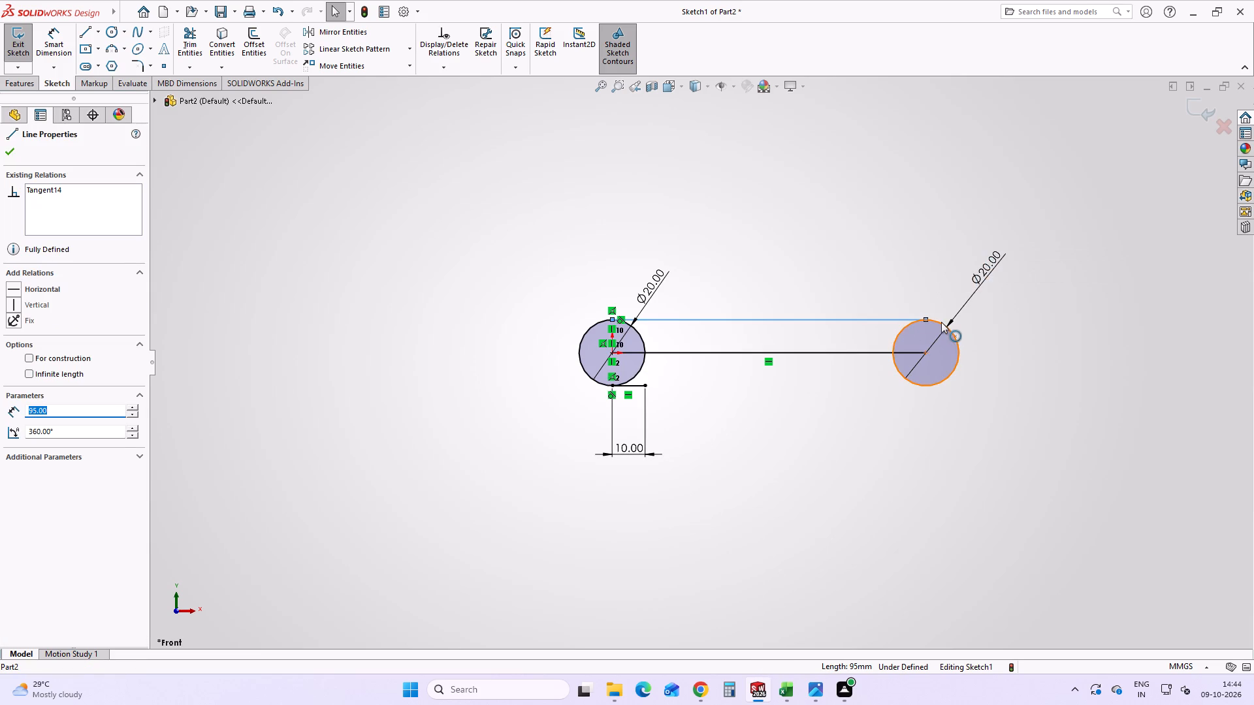
left_click(940, 322, "shift")
left_click(47, 363)
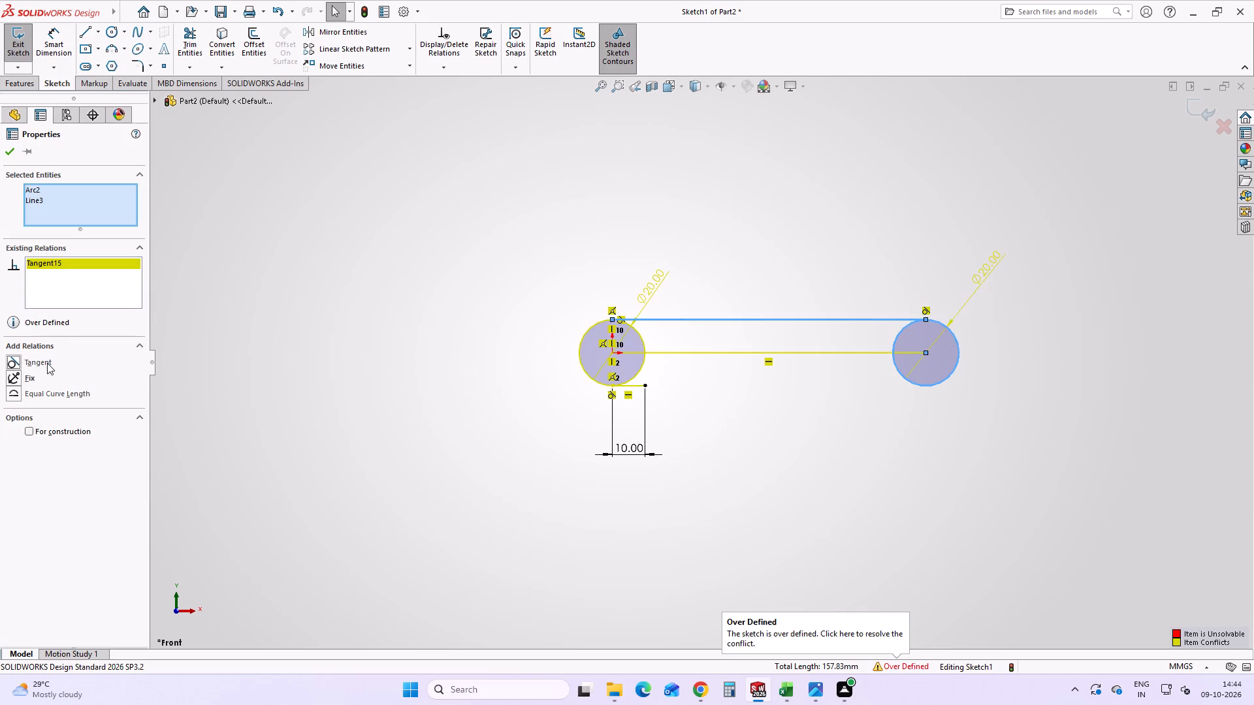
left_click(377, 419)
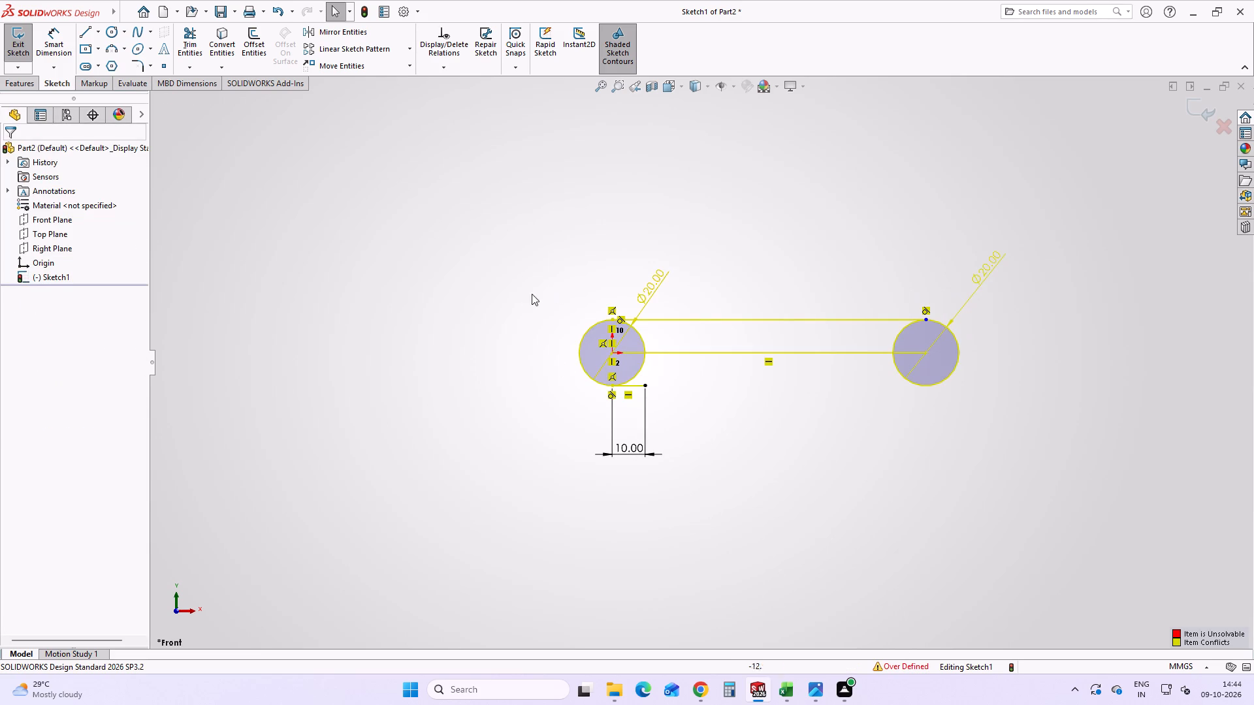
key("Escape")
Delete the Ø20 diameter dimension of the circle away from the origin.
left_click_drag(980, 272, 975, 281)
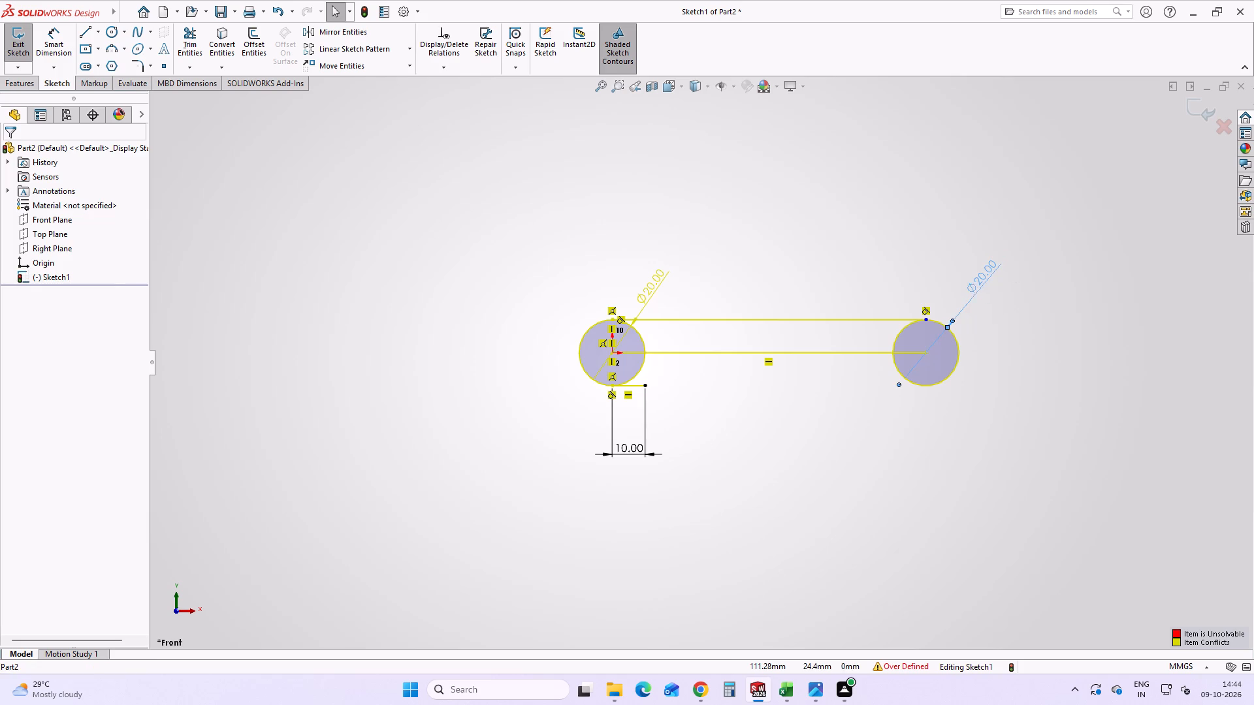
key("Delete")
left_click(804, 403)
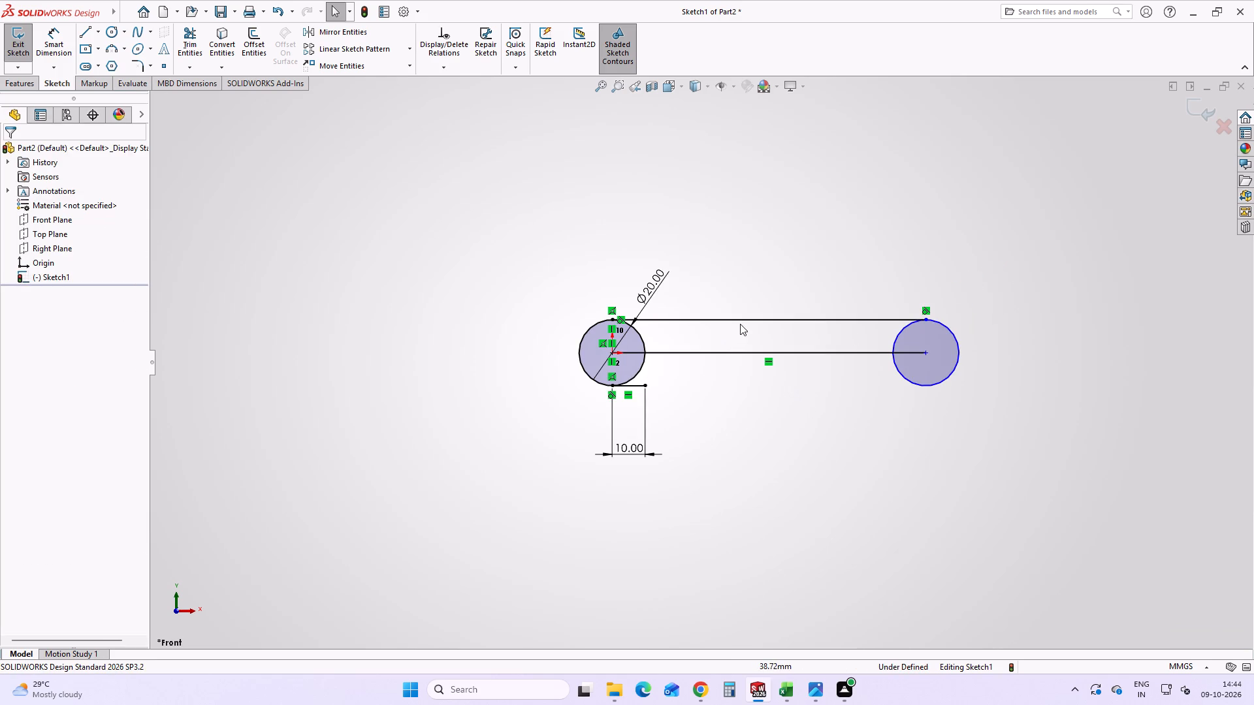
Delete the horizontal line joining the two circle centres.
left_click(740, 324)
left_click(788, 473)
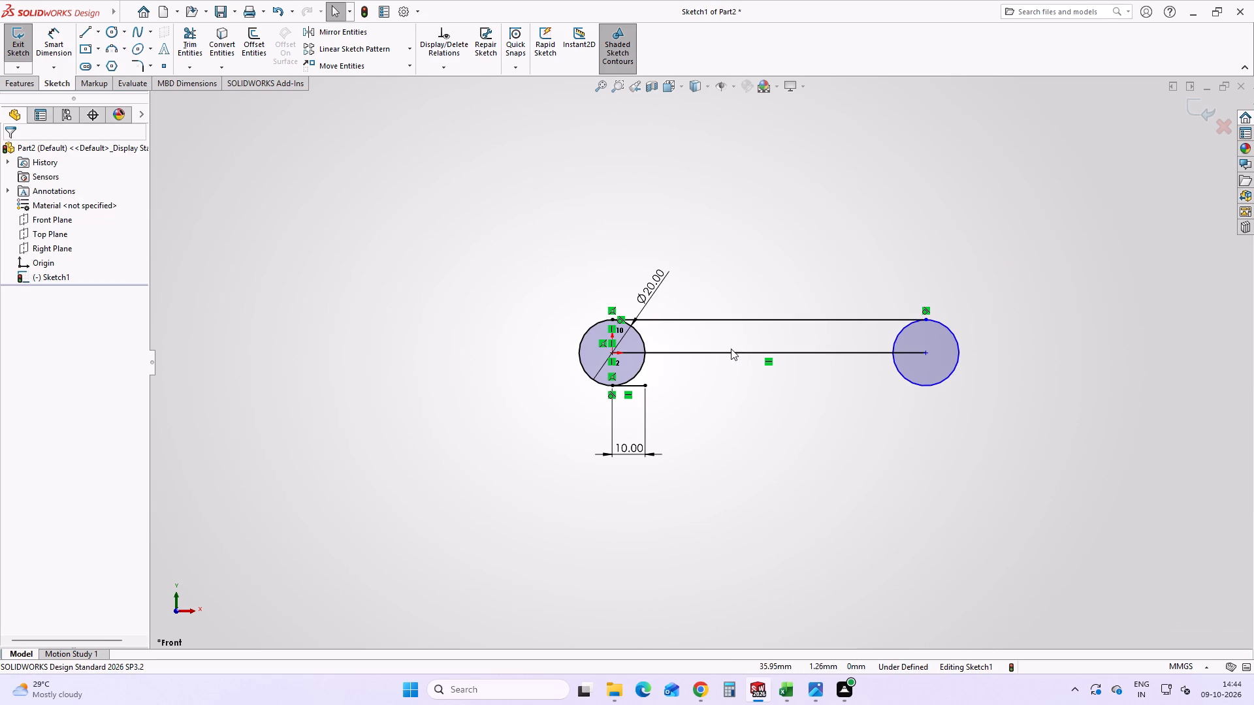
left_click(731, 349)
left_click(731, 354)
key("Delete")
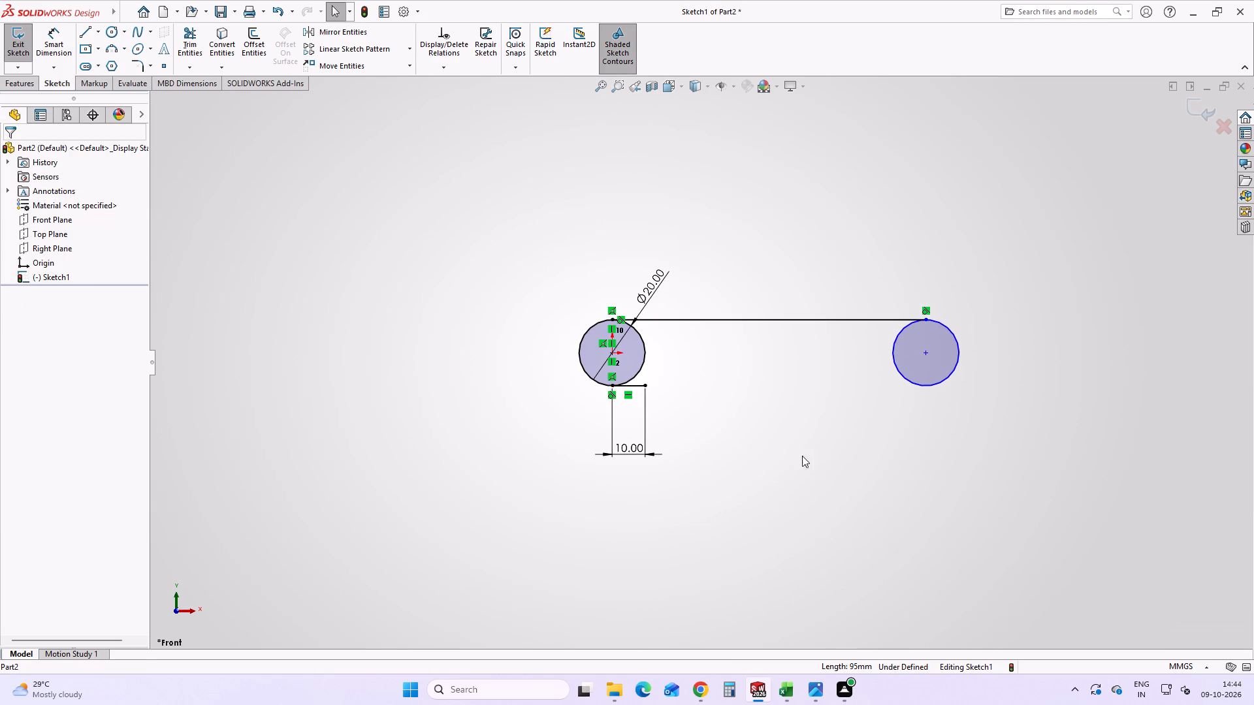
Check the handwheel drawing and sketch a centerline about 11 mm long from the top line's midpoint, along that line towards the origin circle.
left_click(812, 682)
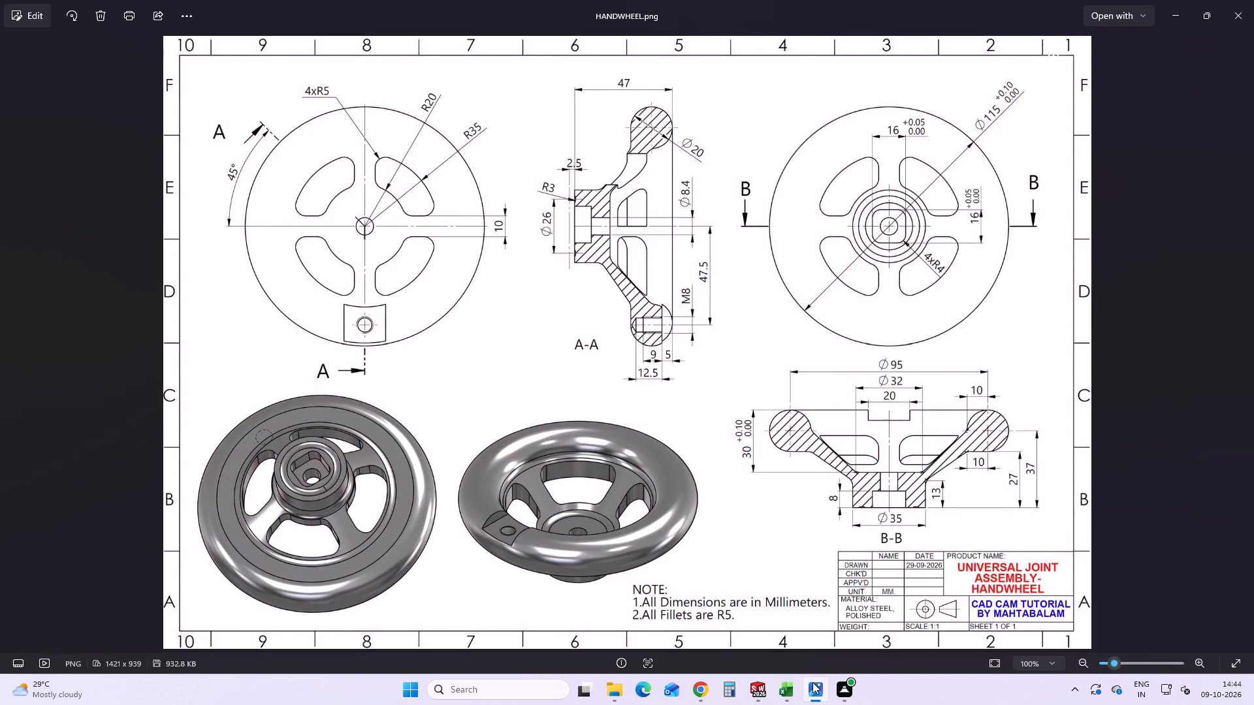
left_click(812, 682)
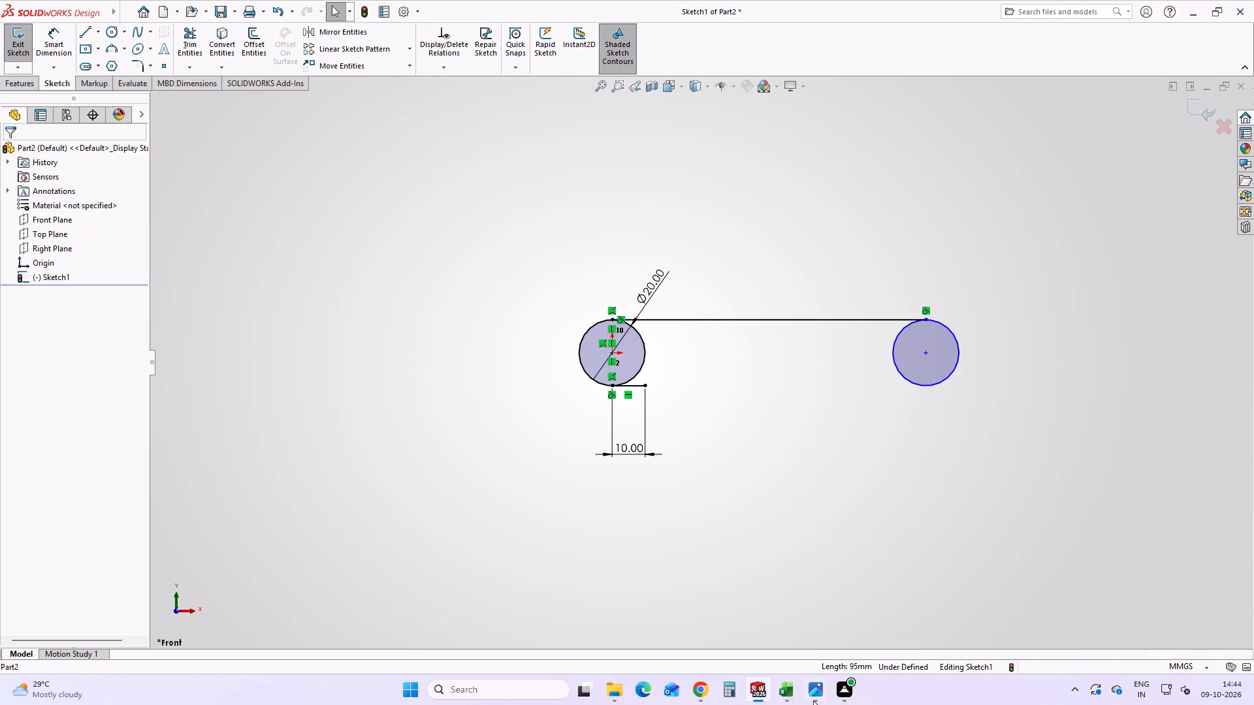
left_click(813, 700)
left_click(813, 700)
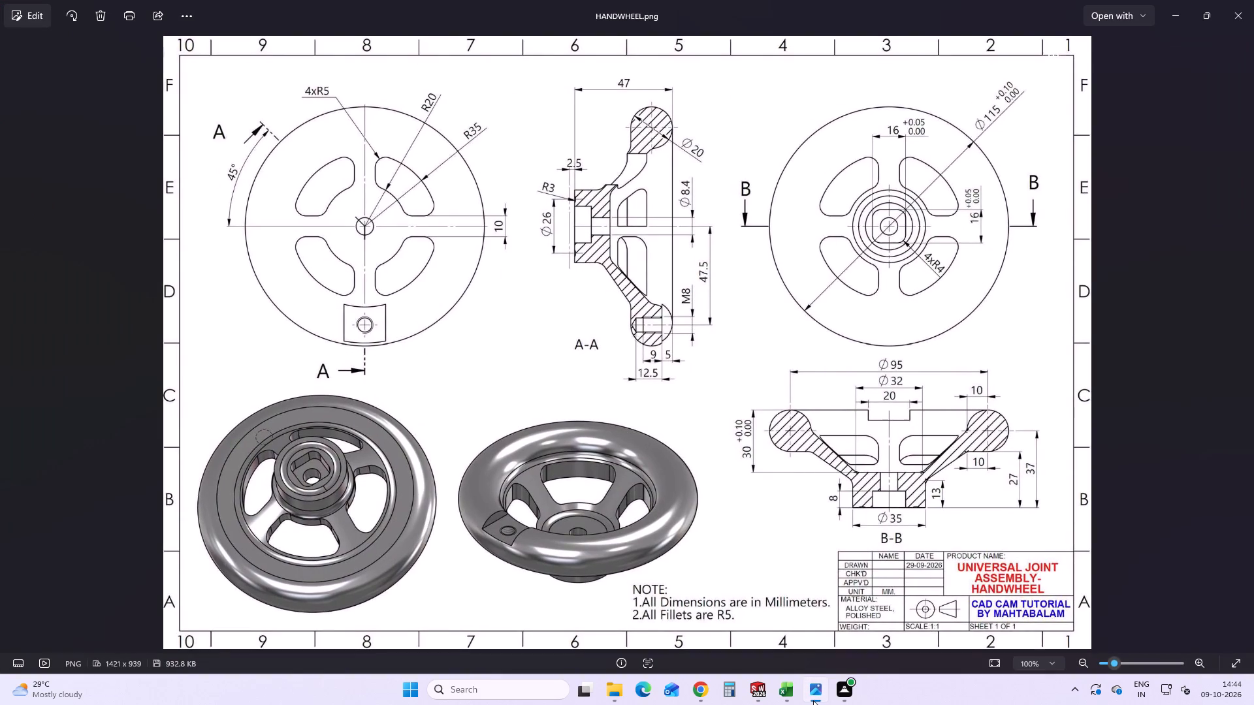
left_click(813, 700)
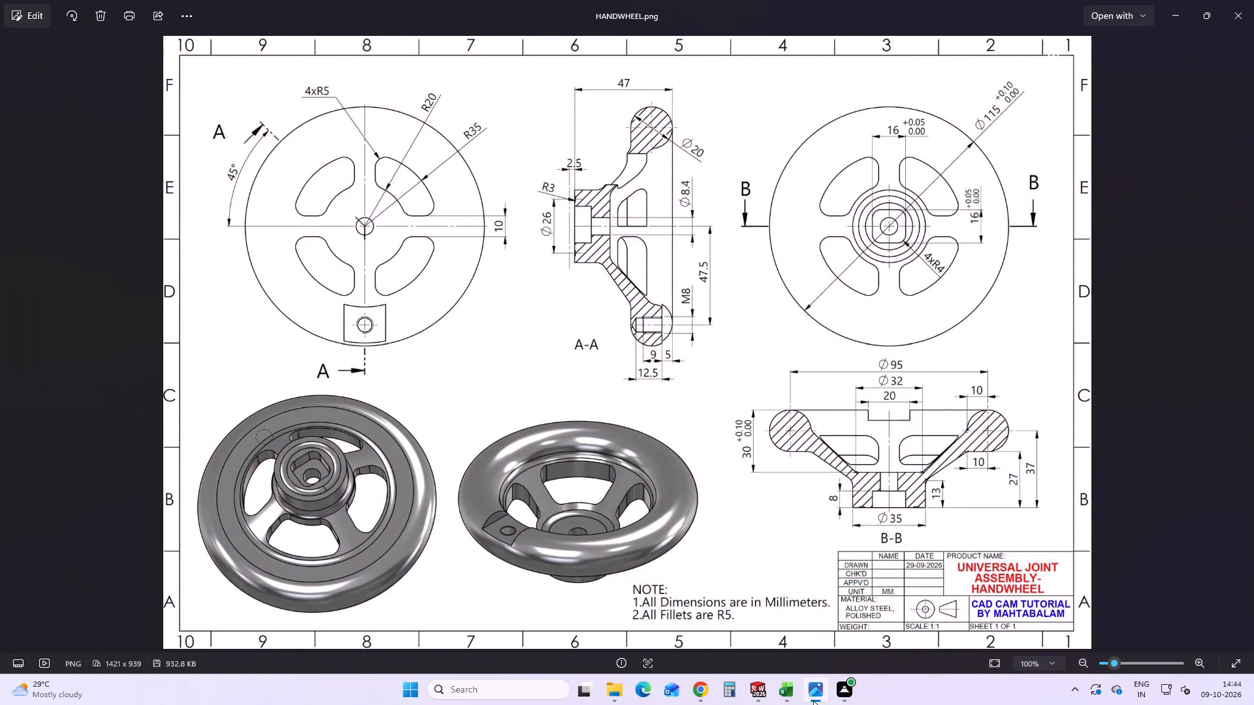
left_click(813, 700)
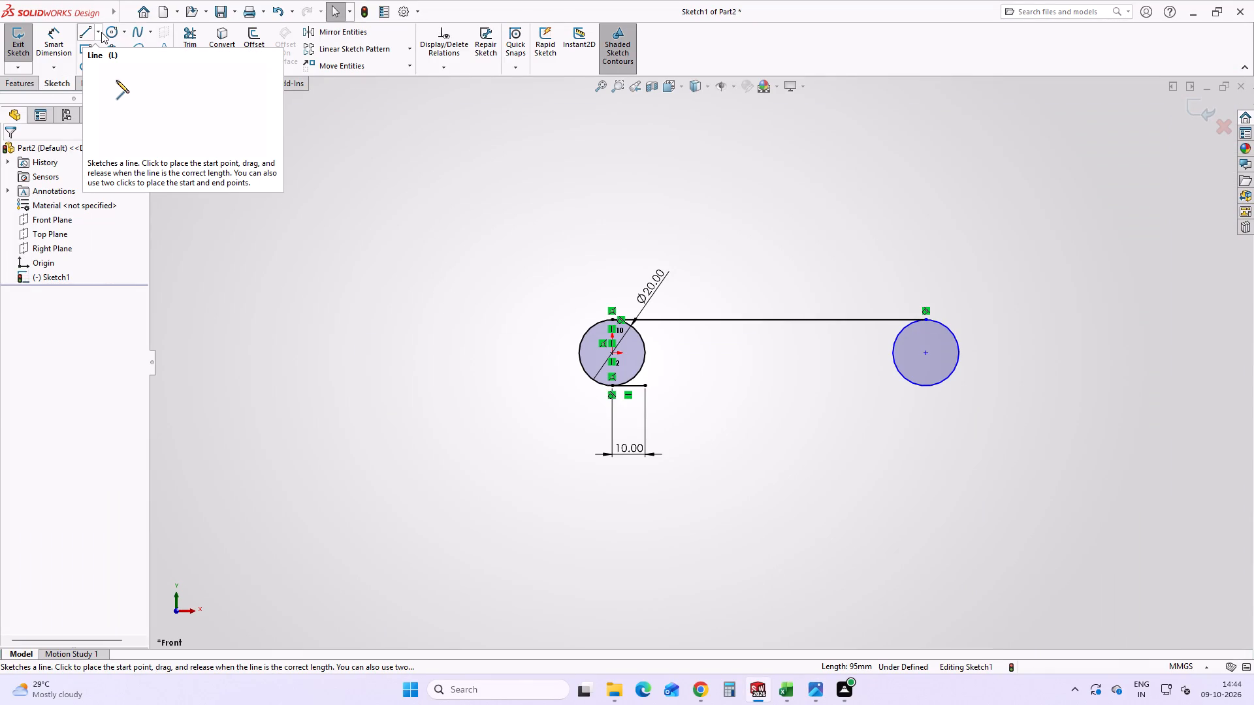
left_click(101, 32)
left_click(103, 68)
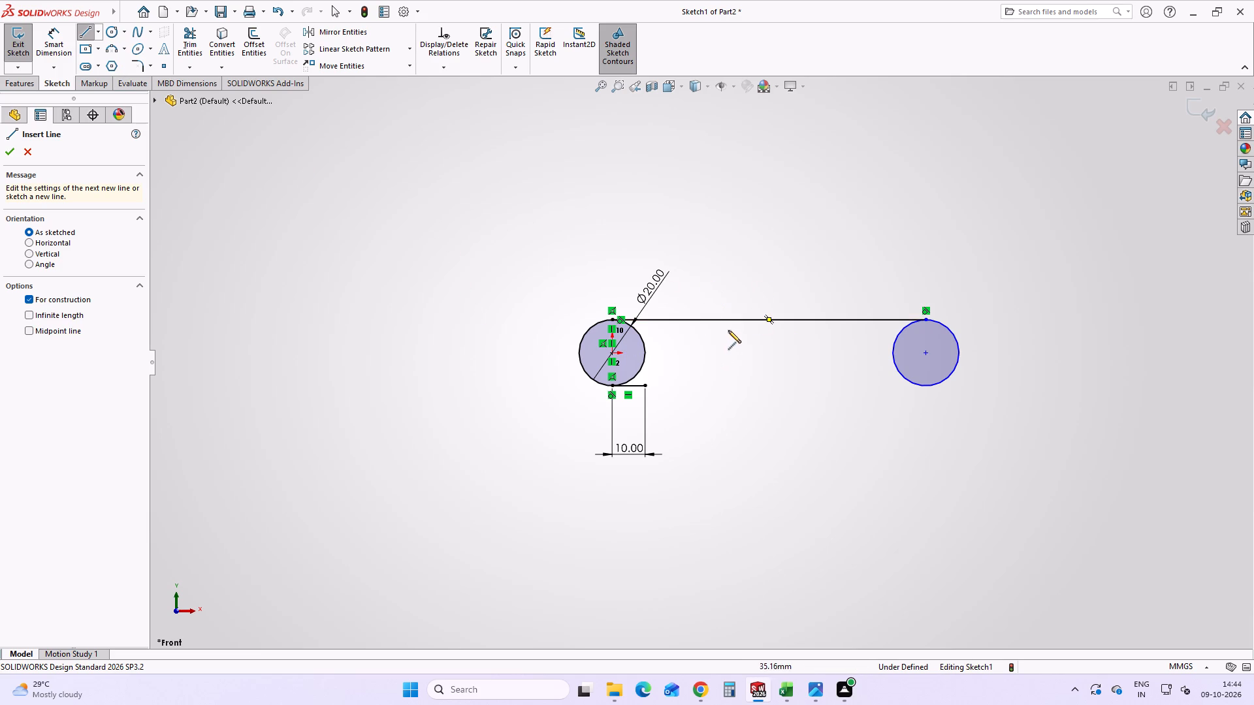
left_click(766, 319)
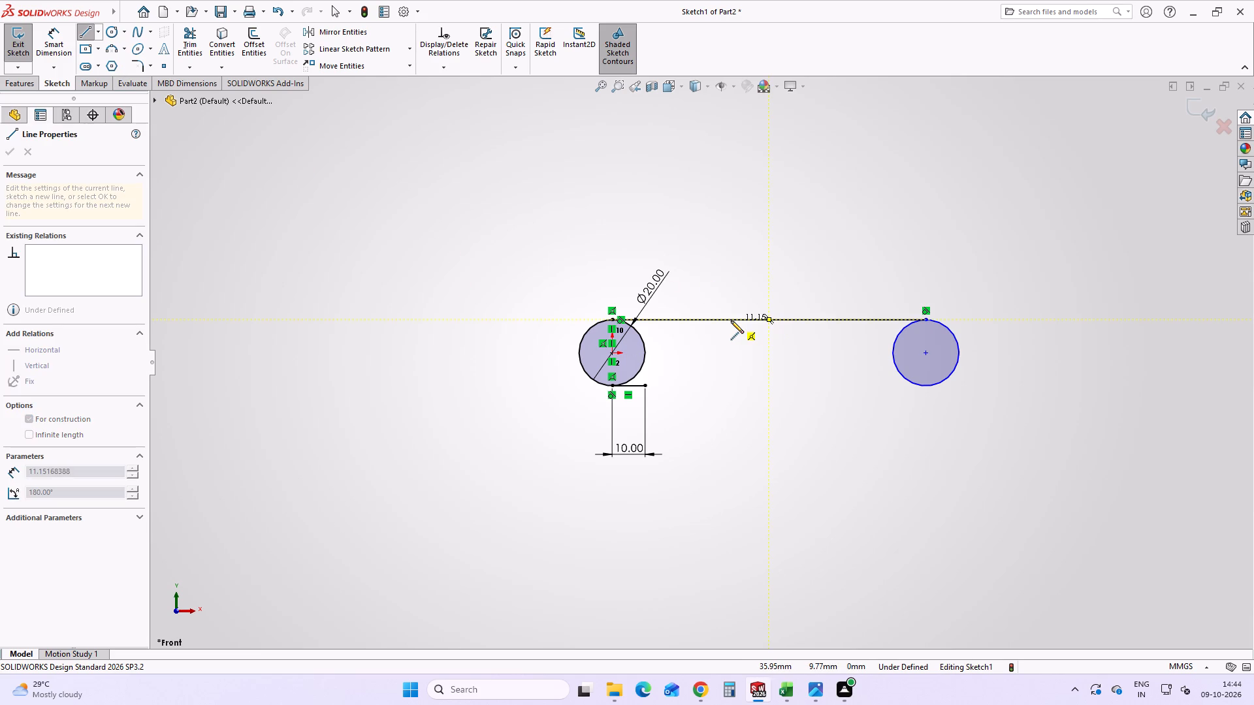
left_click(731, 321)
key("Escape")
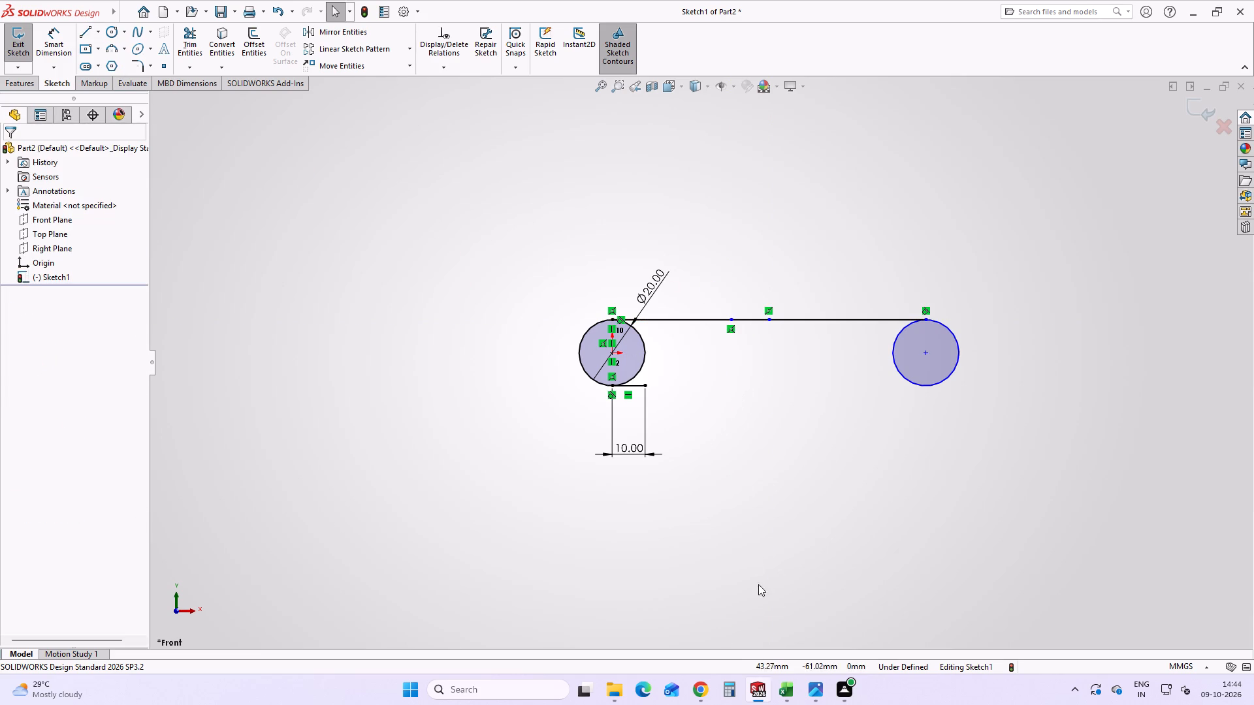
Consult the handwheel drawing for the profile's section dimensions.
left_click(819, 699)
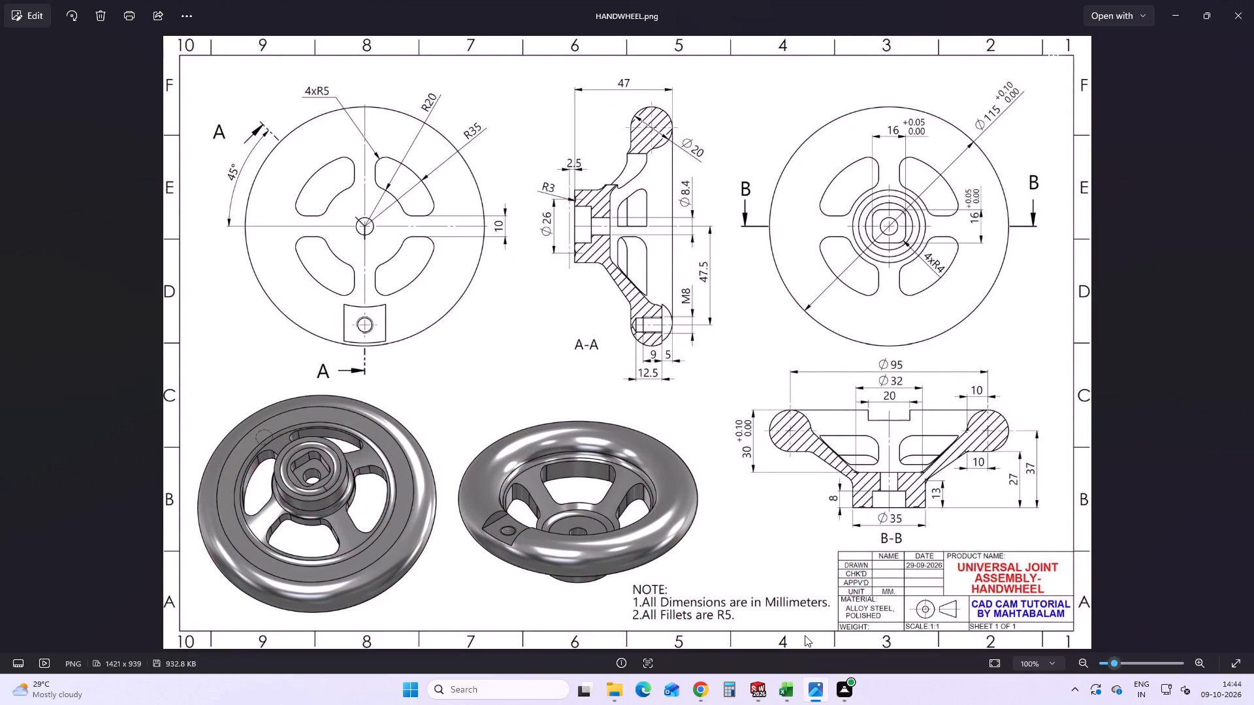
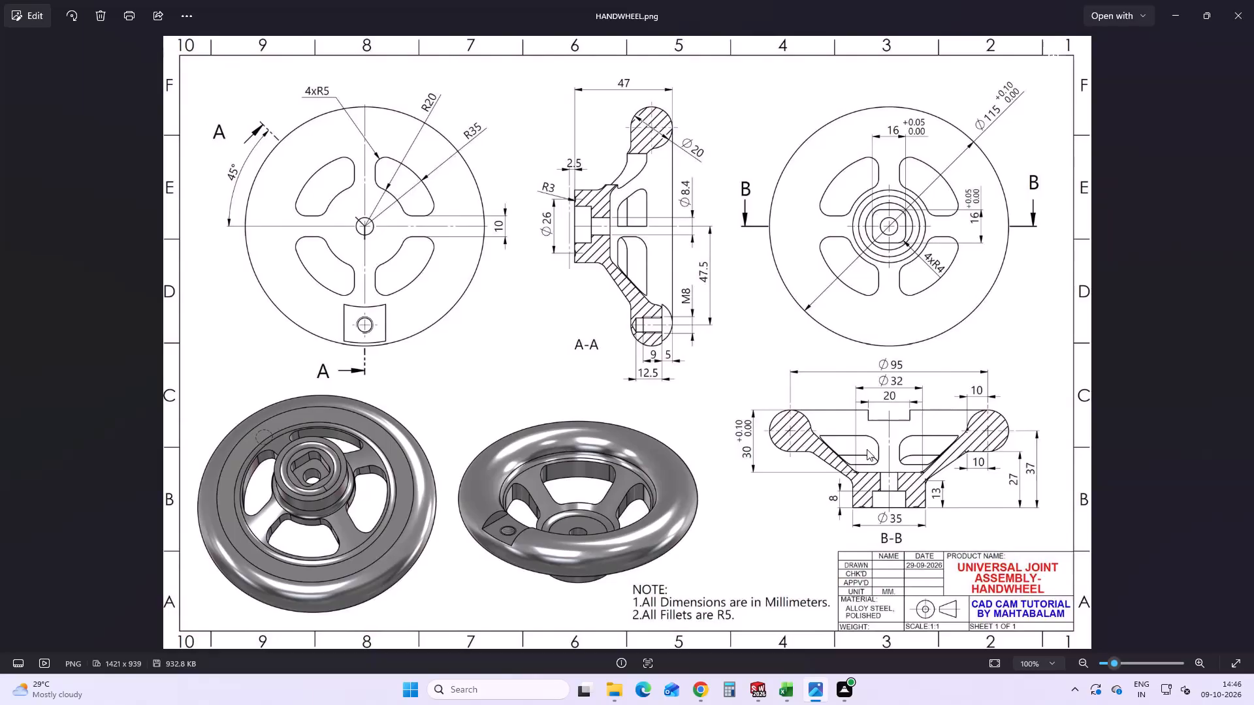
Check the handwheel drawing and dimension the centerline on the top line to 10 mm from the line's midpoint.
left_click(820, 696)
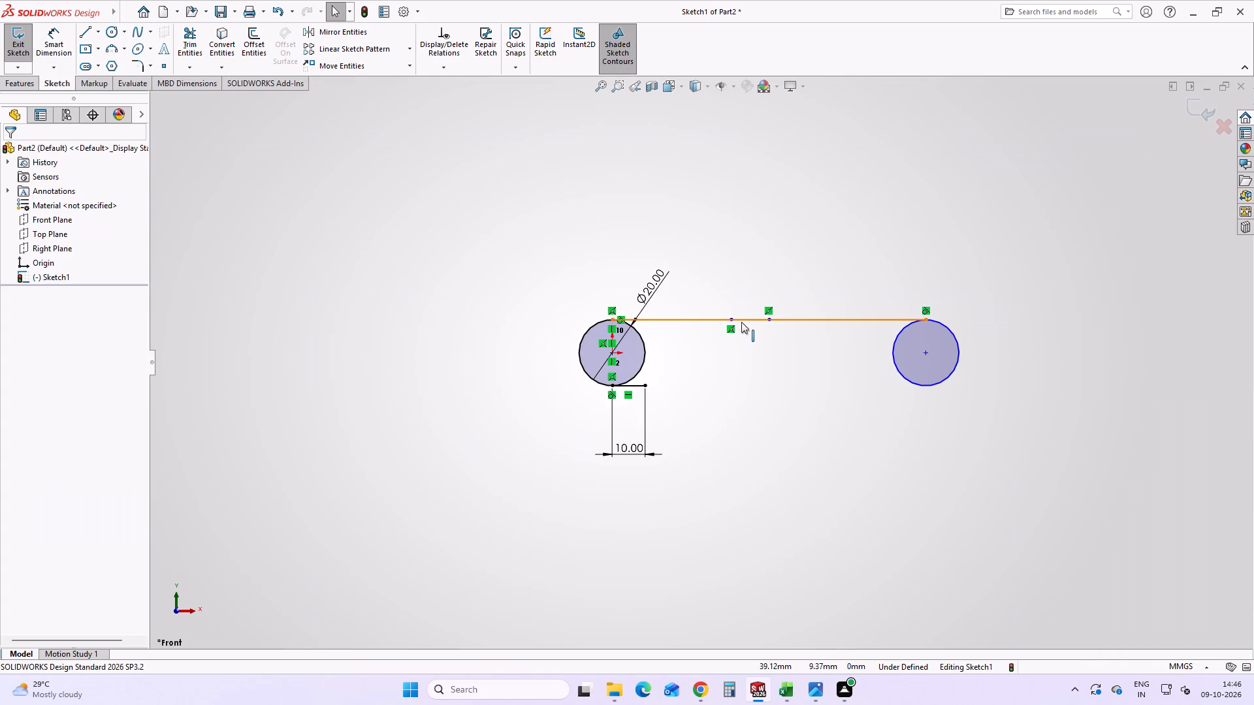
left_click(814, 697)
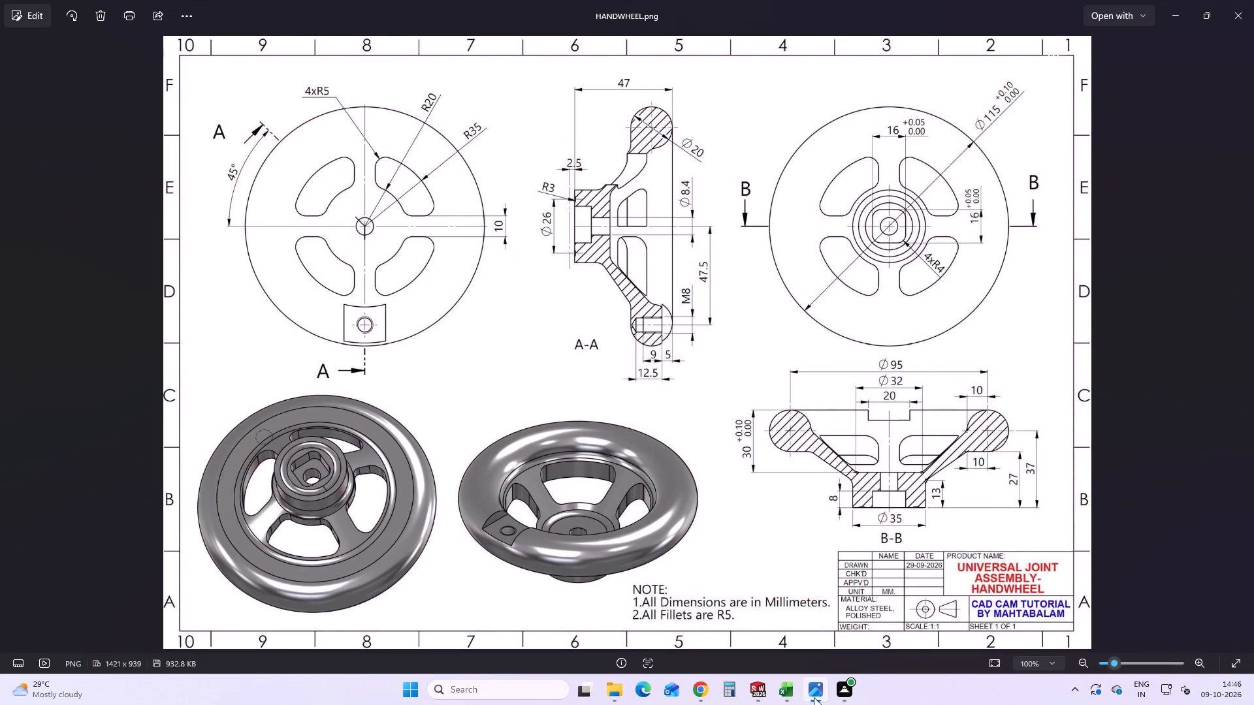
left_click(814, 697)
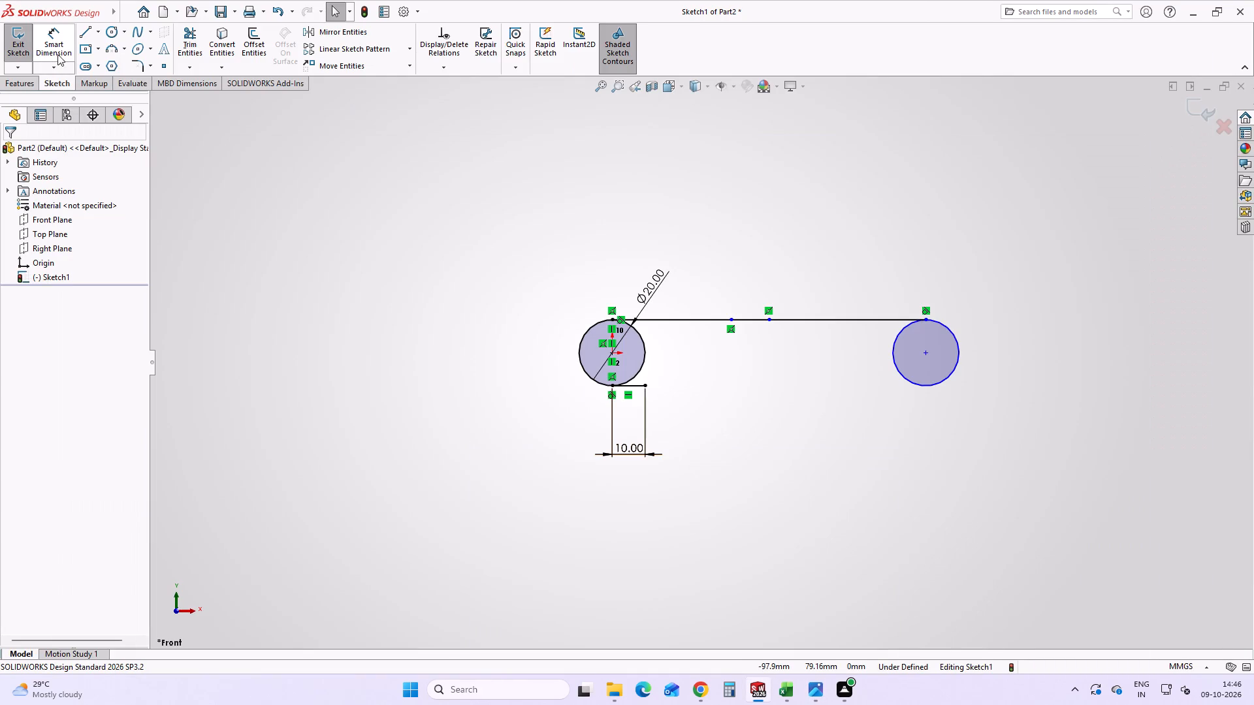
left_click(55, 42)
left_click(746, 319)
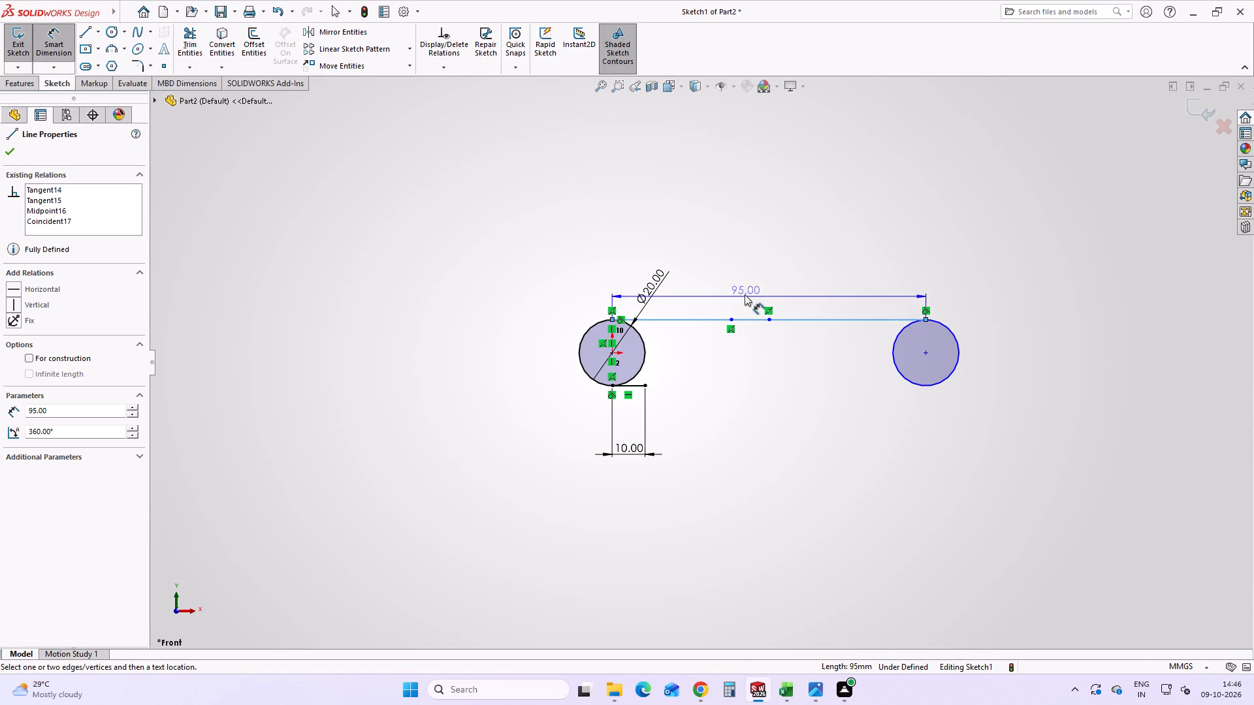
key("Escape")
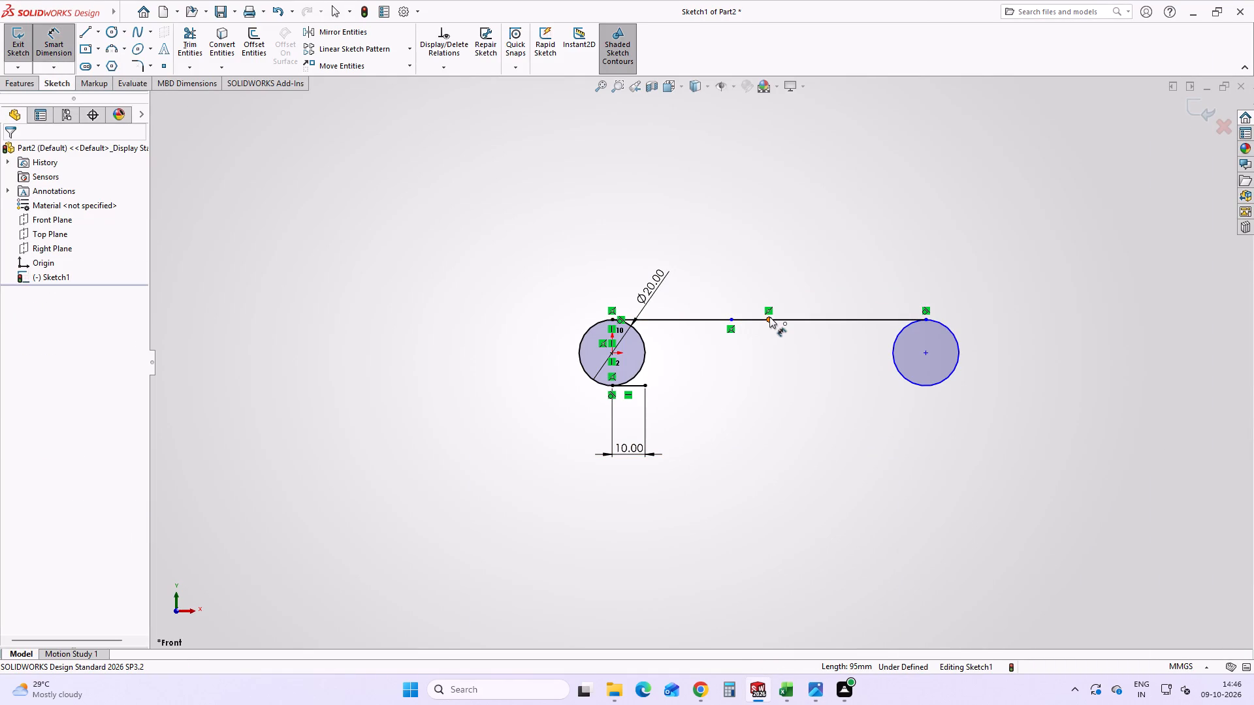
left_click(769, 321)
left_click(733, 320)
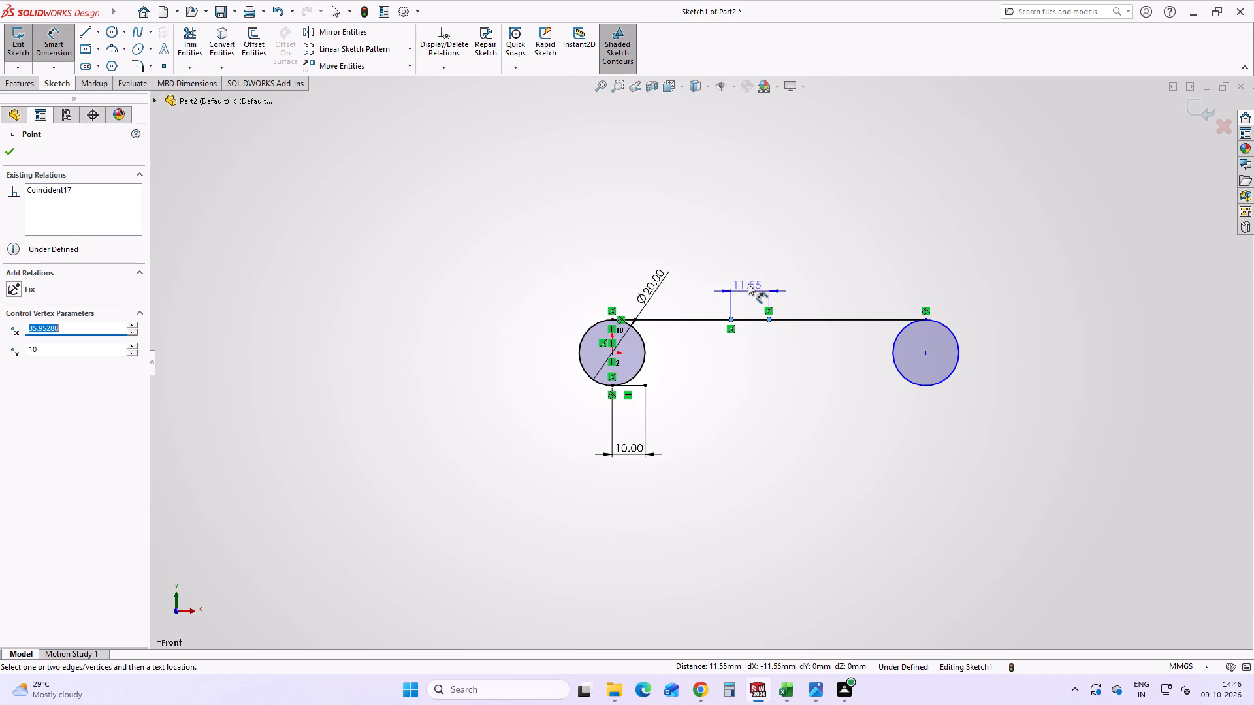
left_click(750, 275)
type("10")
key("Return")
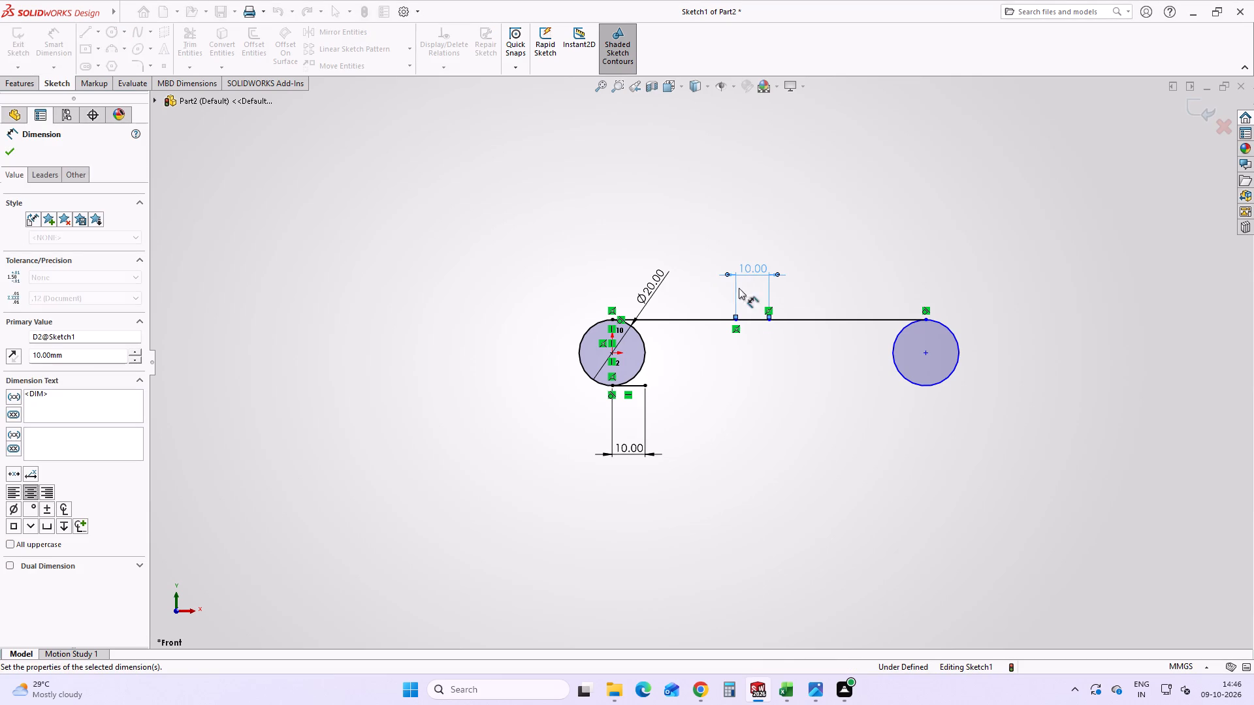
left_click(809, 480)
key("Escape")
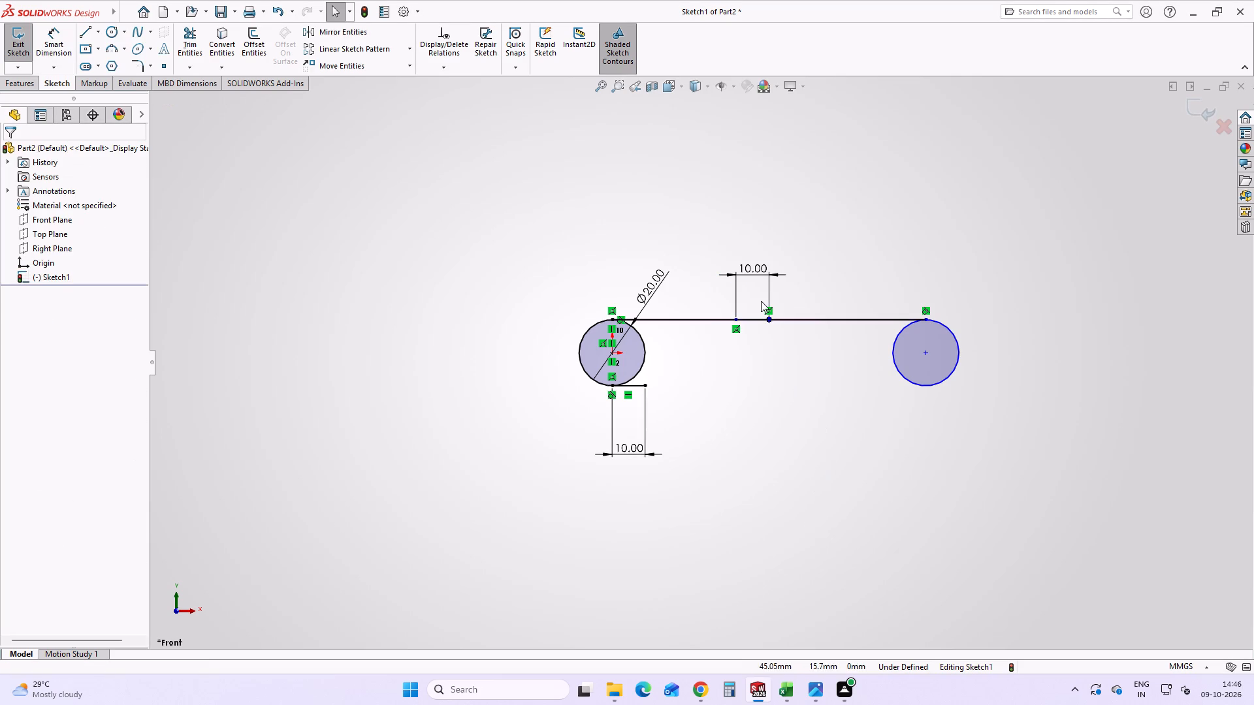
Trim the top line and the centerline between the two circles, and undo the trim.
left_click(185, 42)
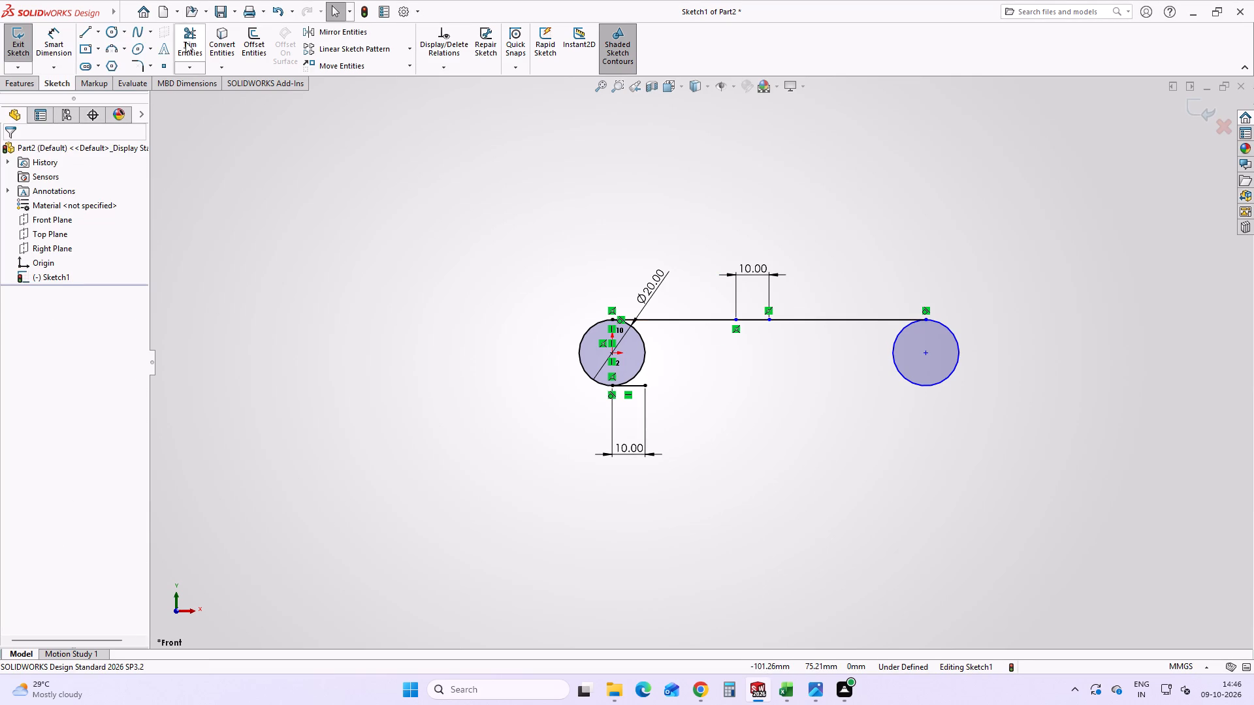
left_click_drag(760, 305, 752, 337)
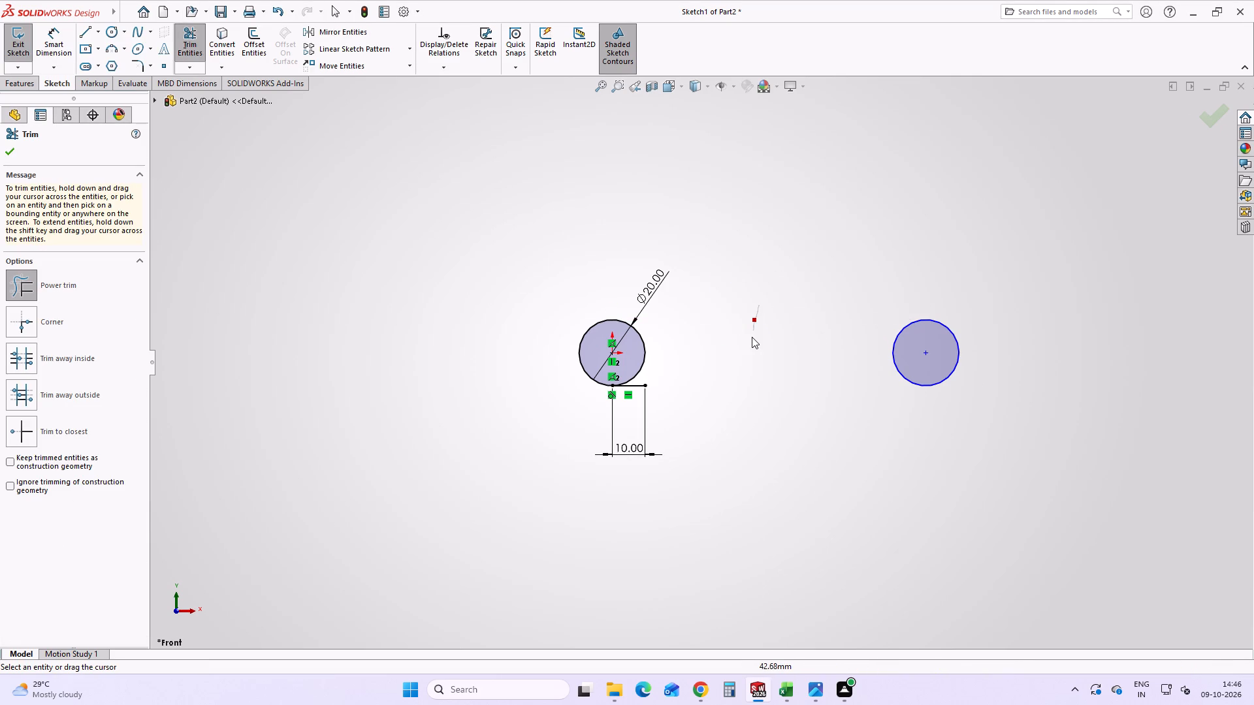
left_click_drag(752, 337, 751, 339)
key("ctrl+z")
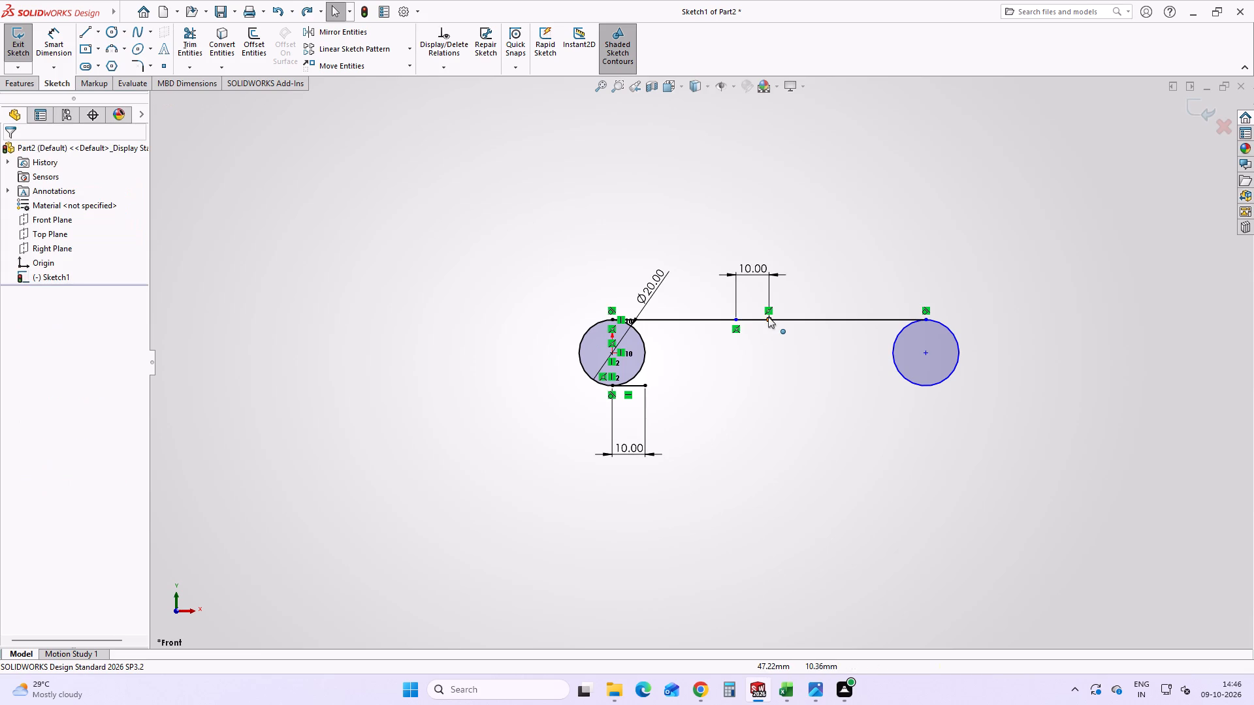
Delete the 95 mm top line joining the two circles, keeping the short dimensioned centerline.
left_click(673, 319)
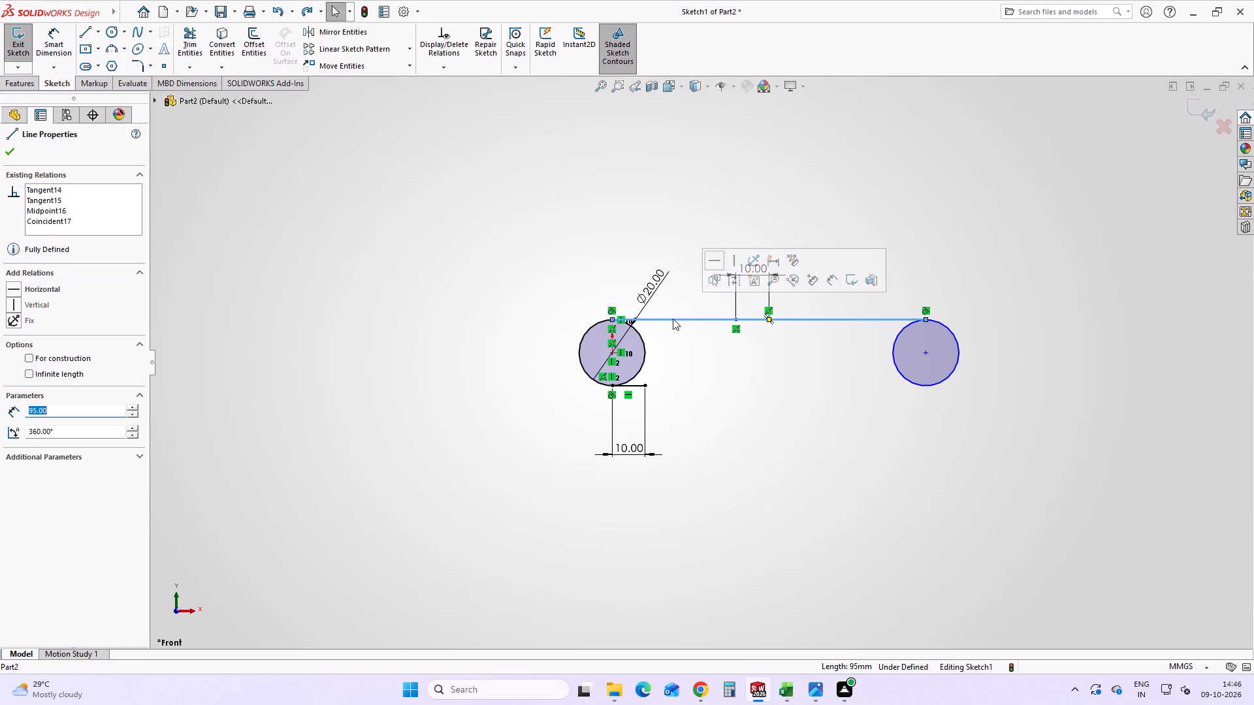
key("Delete")
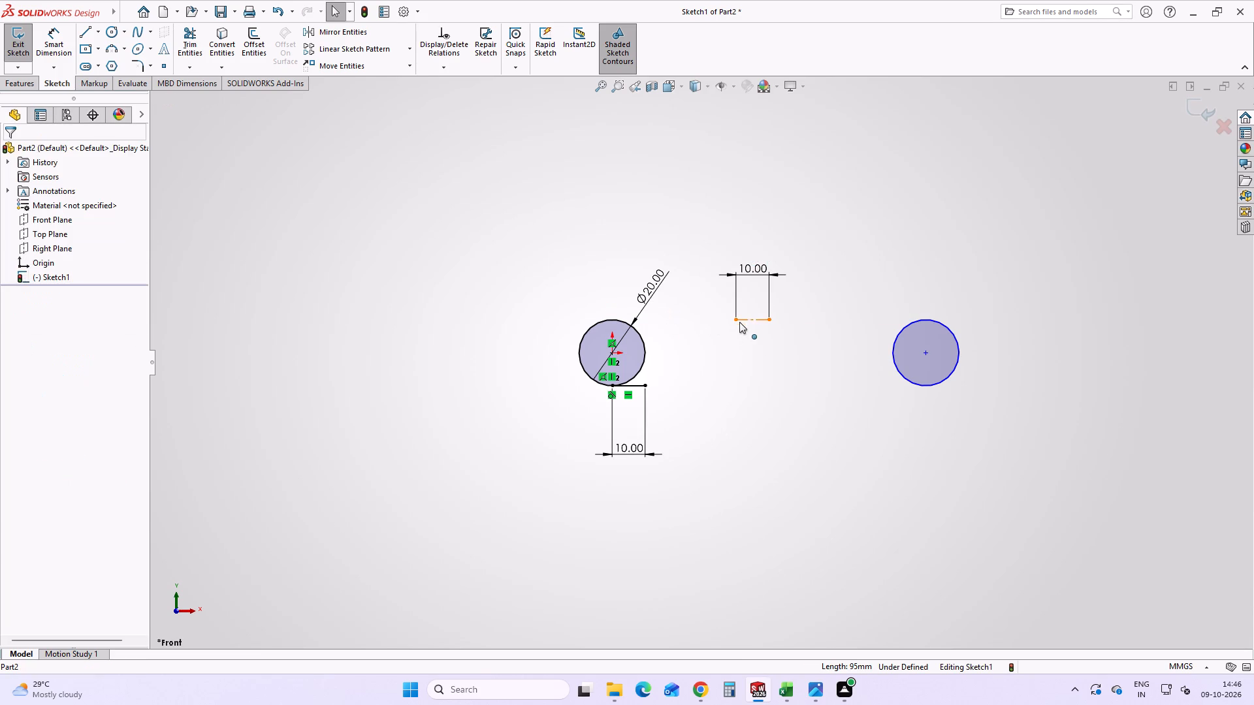
left_click(788, 363)
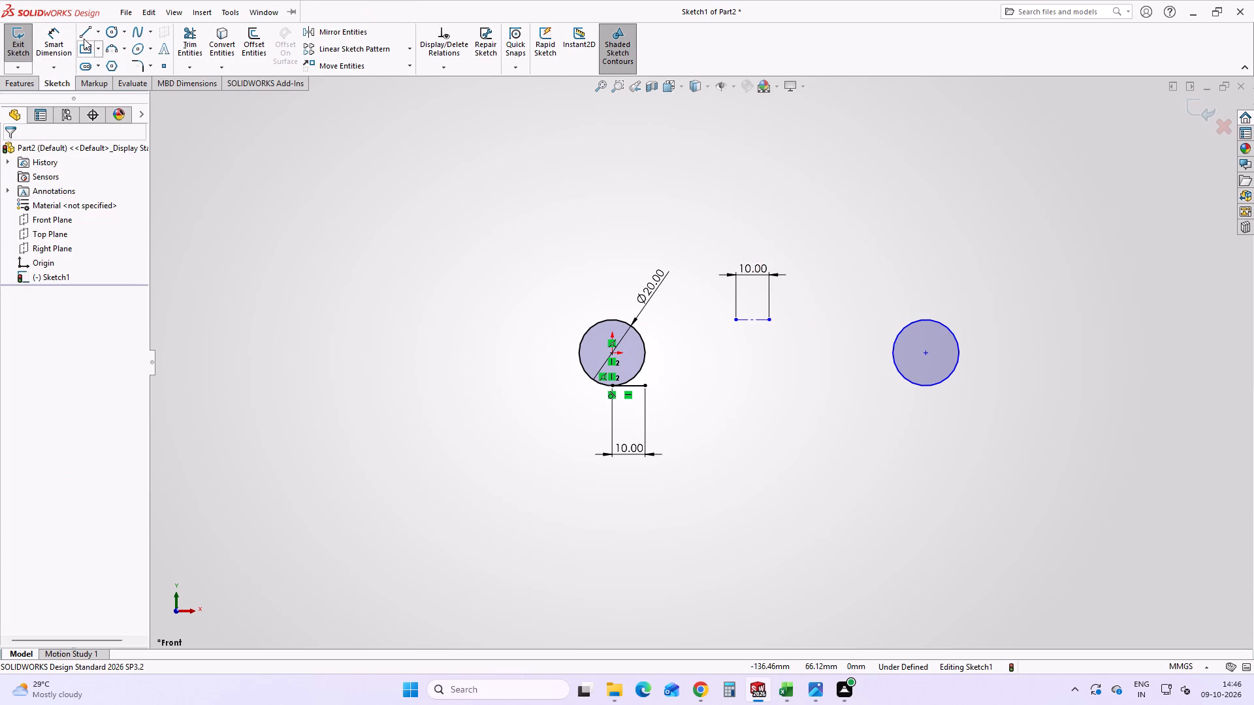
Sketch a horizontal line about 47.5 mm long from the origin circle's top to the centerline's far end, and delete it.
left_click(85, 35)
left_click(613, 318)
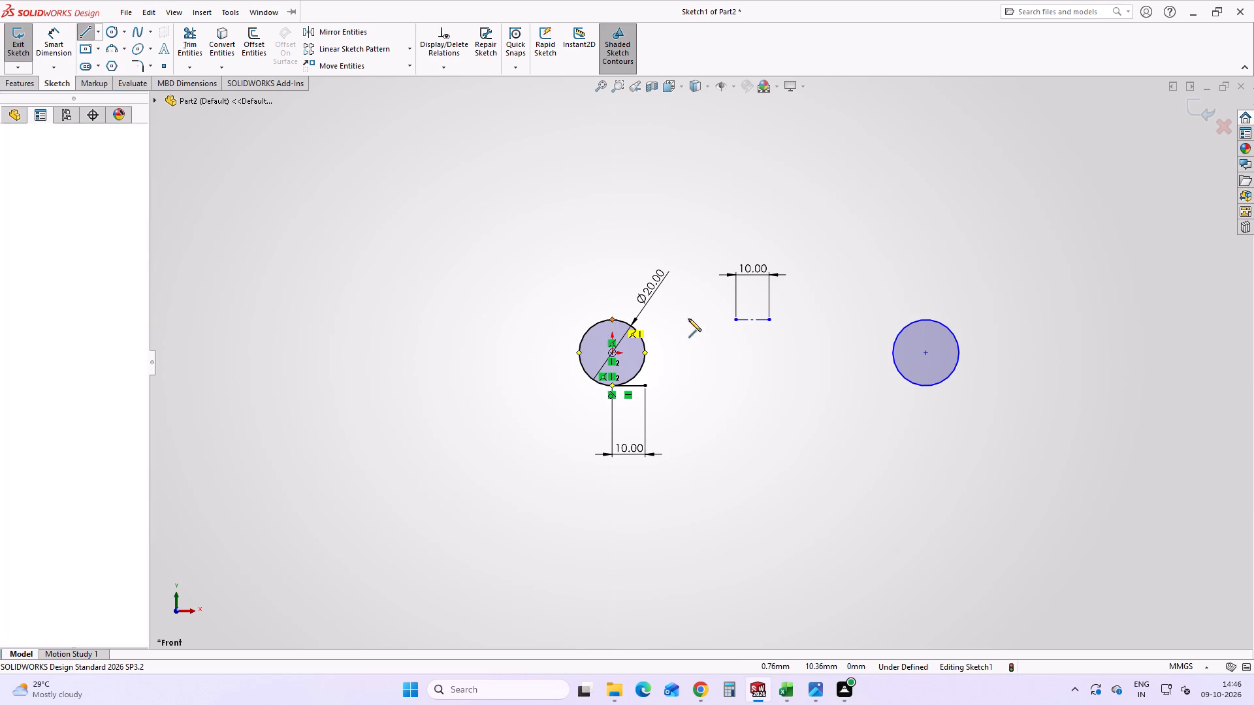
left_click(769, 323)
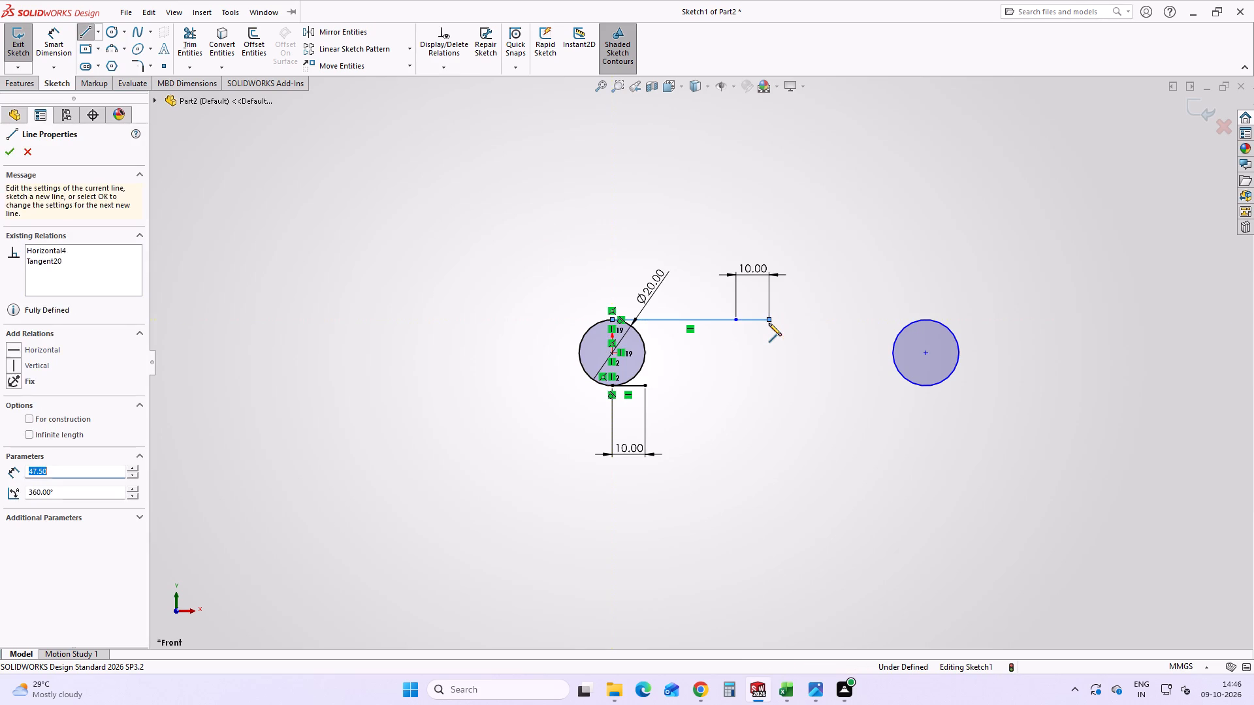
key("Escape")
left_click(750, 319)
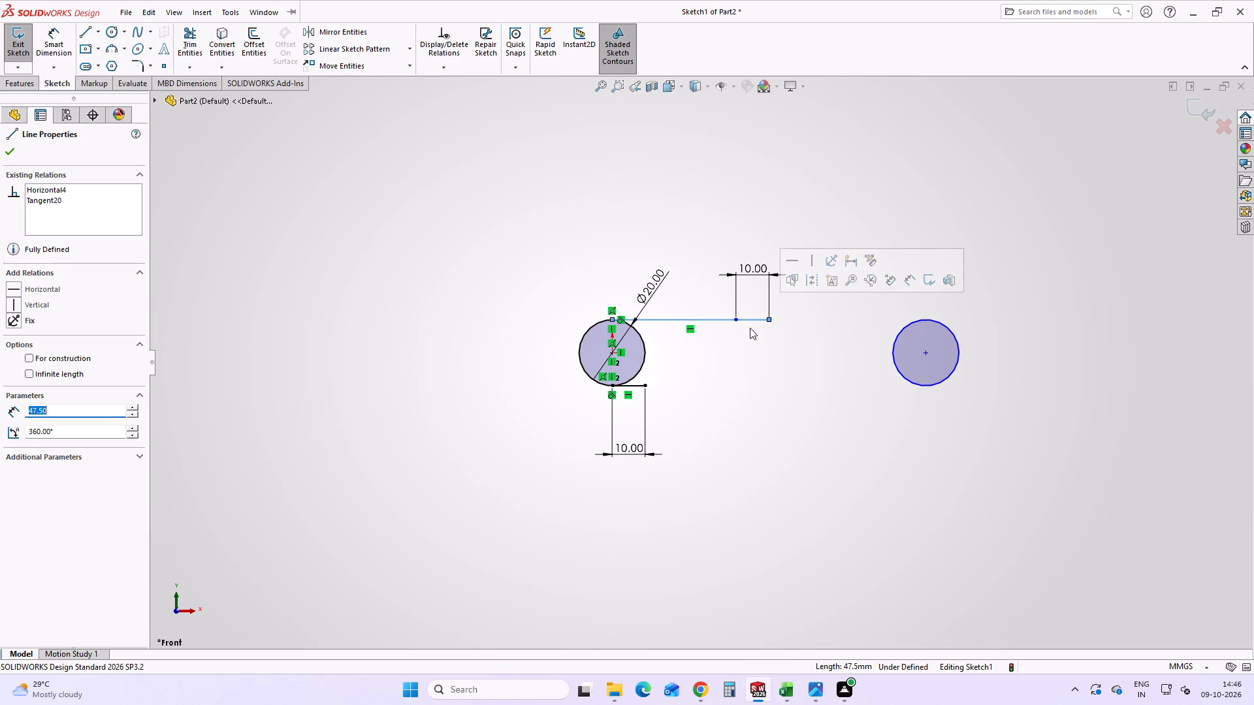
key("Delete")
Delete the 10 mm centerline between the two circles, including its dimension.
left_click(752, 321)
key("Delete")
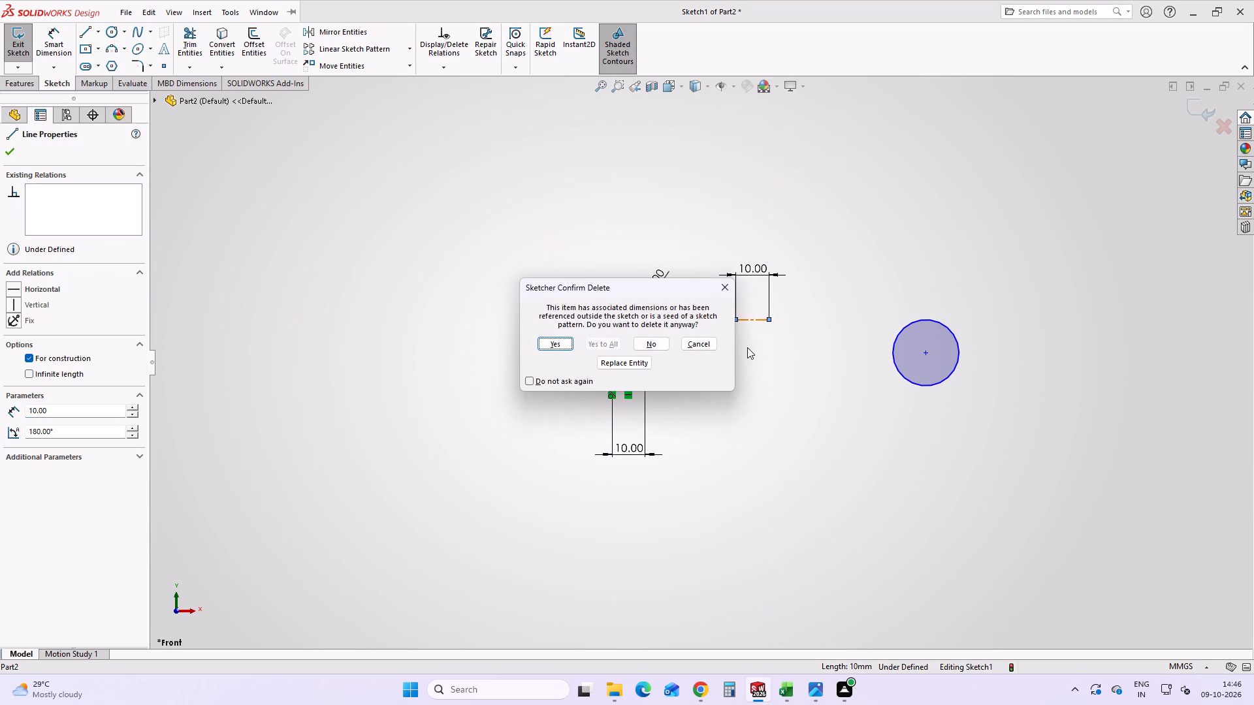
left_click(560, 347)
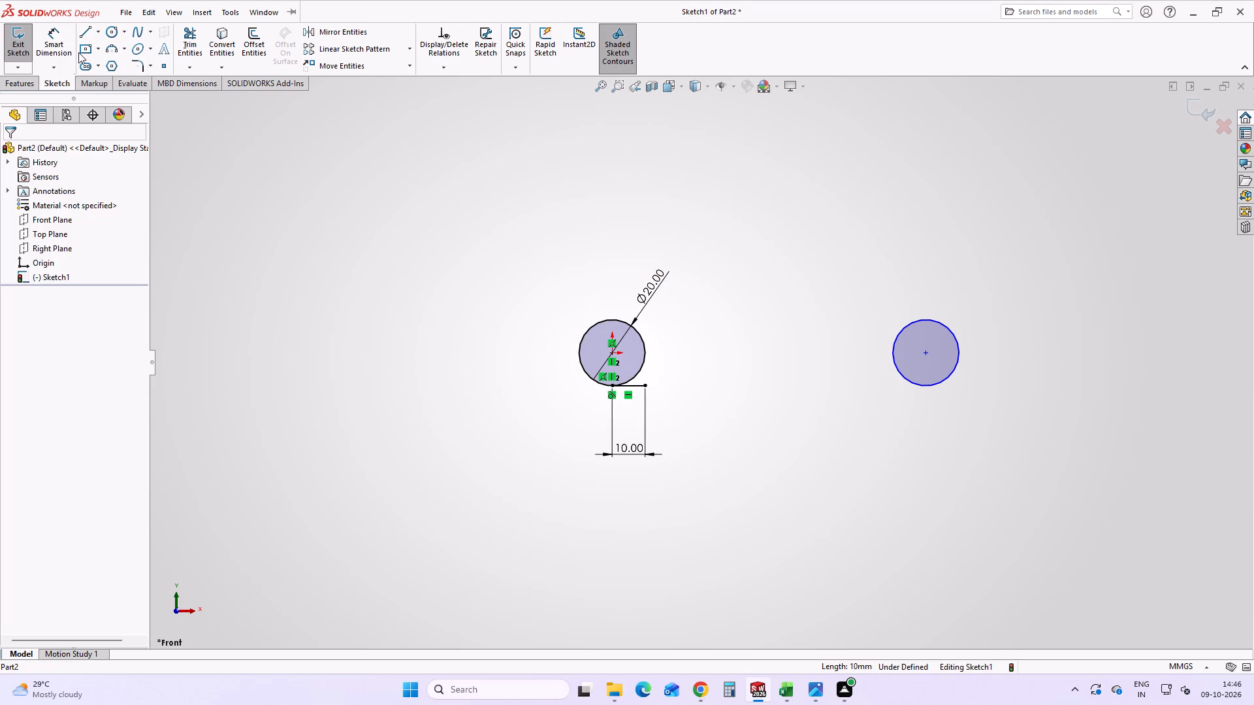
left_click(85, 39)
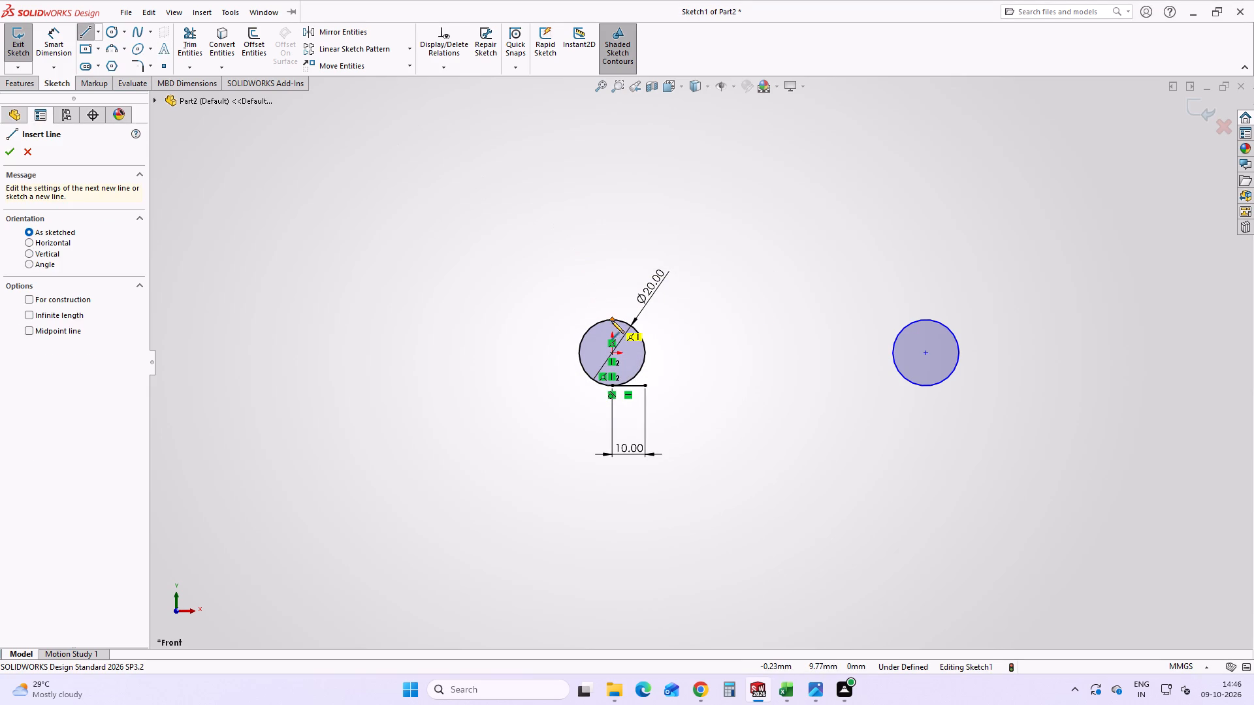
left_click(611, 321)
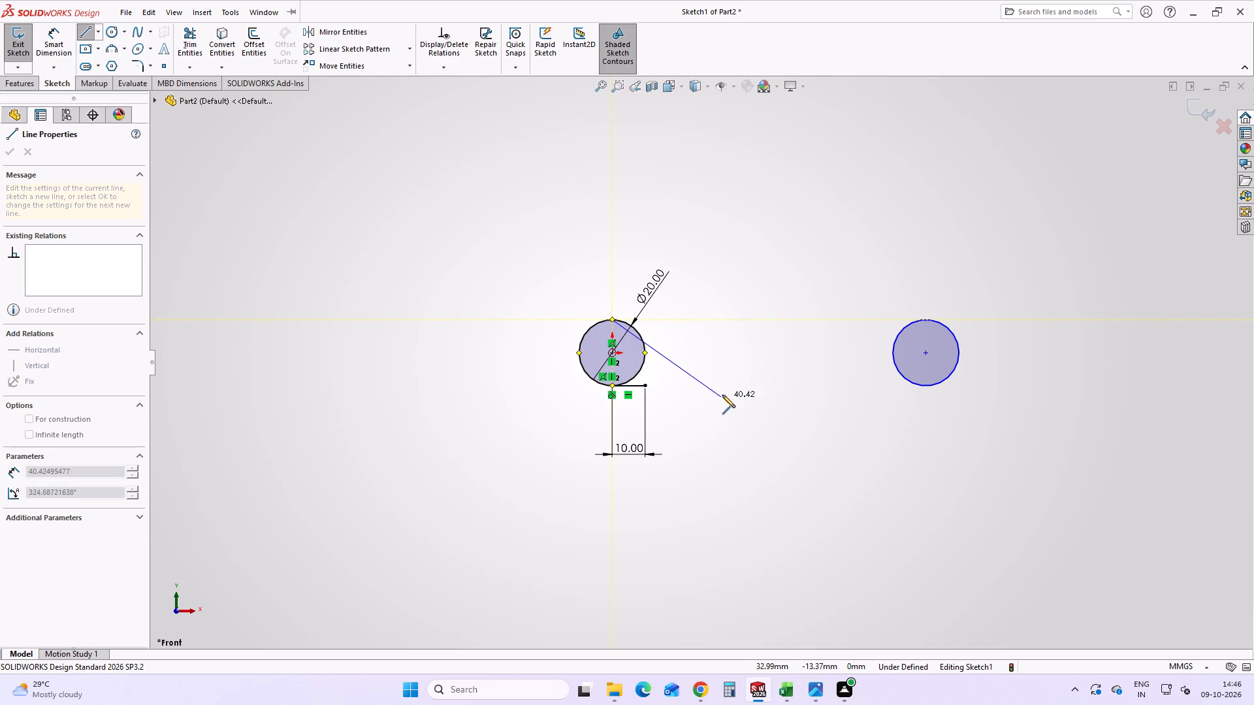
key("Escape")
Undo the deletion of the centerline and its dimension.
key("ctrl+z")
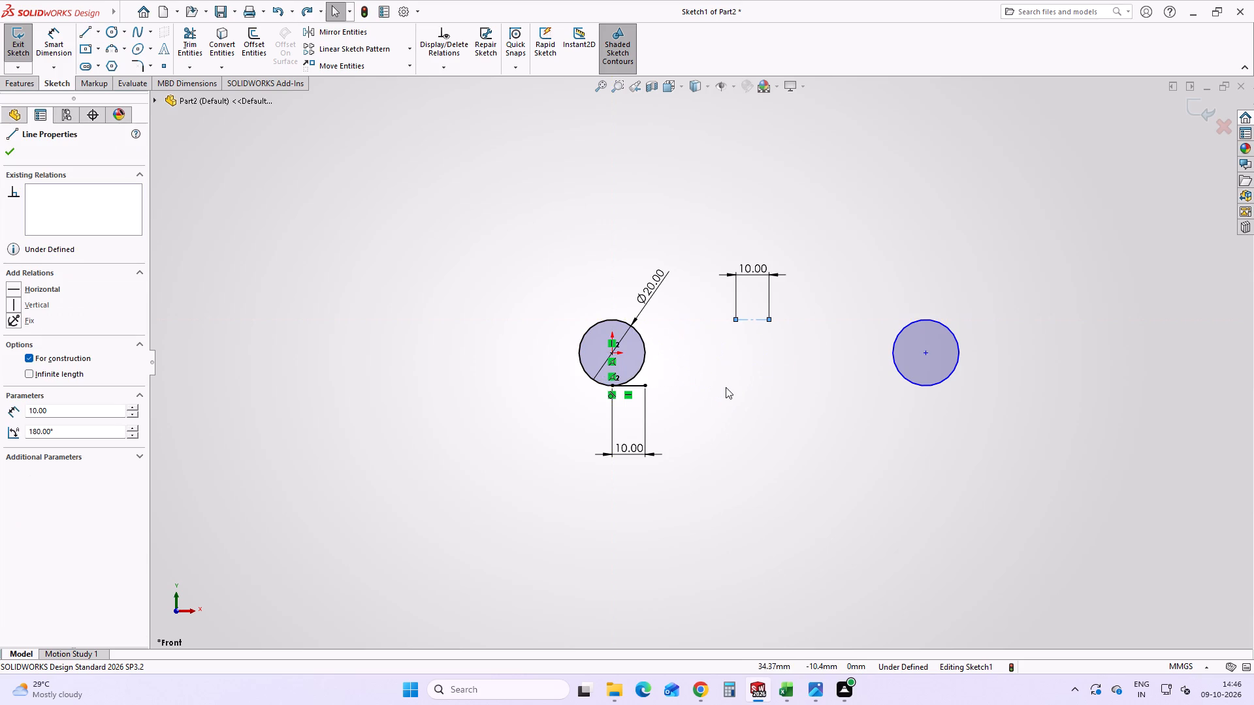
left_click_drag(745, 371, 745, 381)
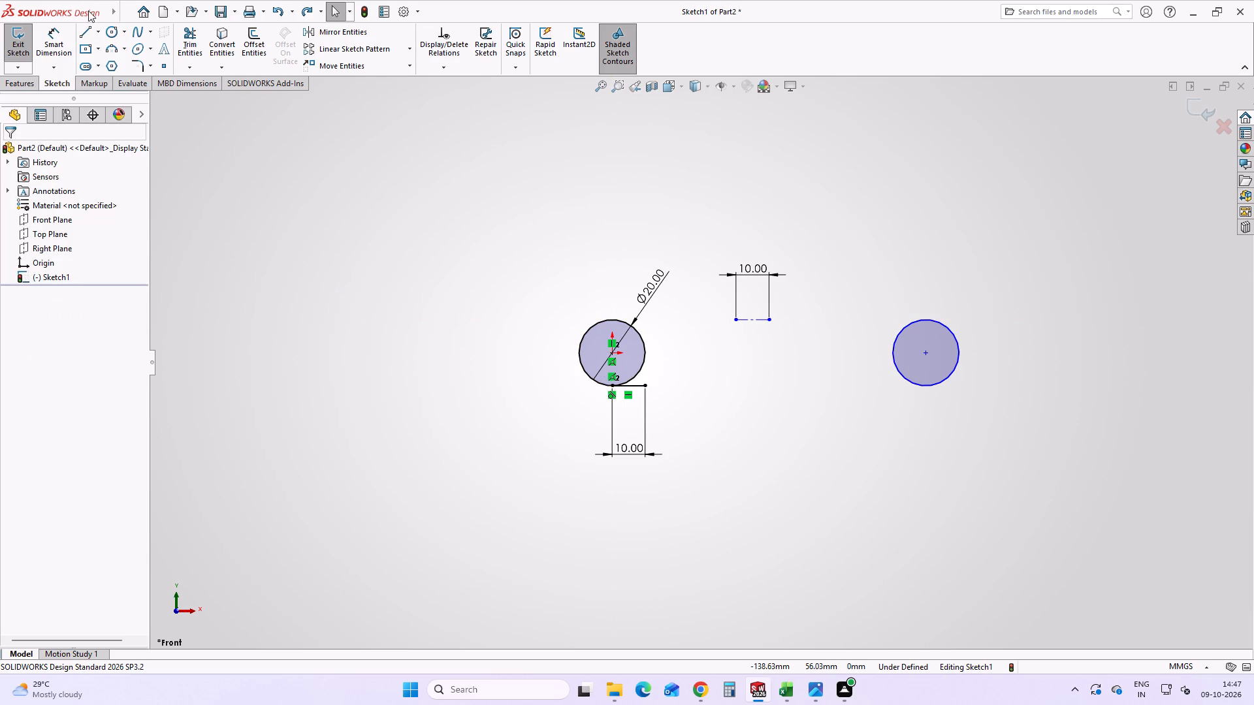
Check the horizontal distance from the origin to the centerline's near end with a temporary dimension, and discard it.
left_click(50, 41)
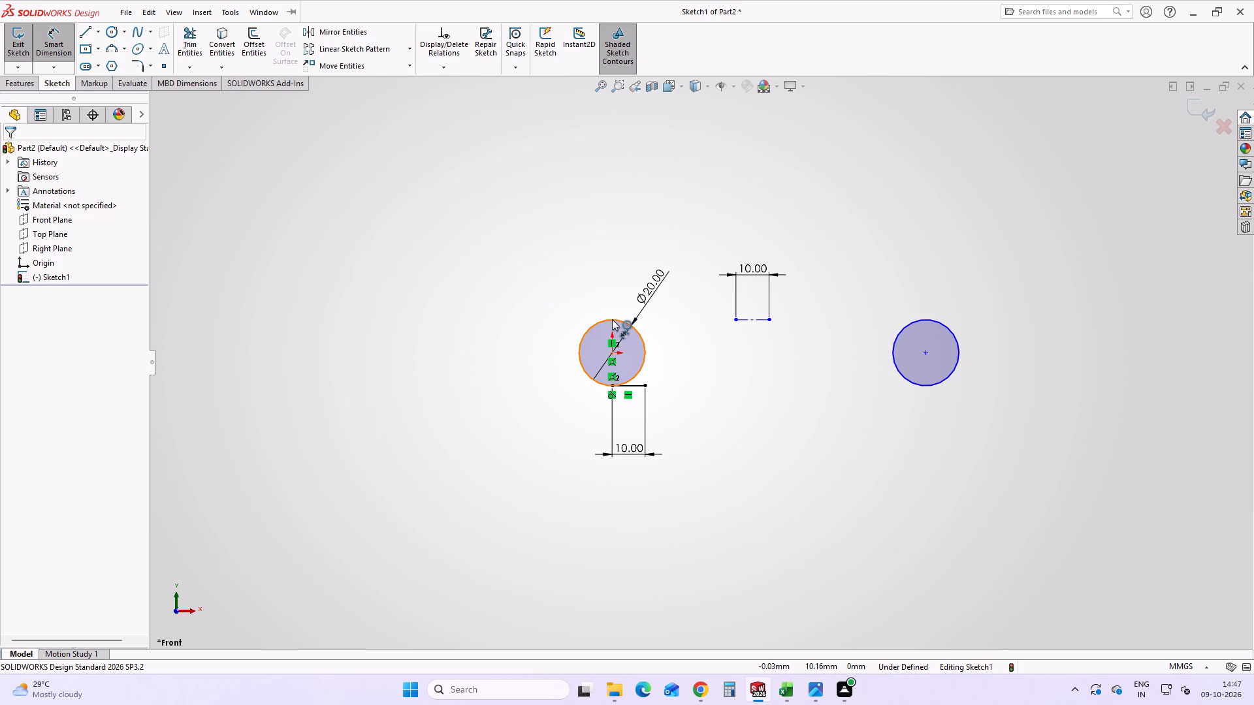
left_click(737, 322)
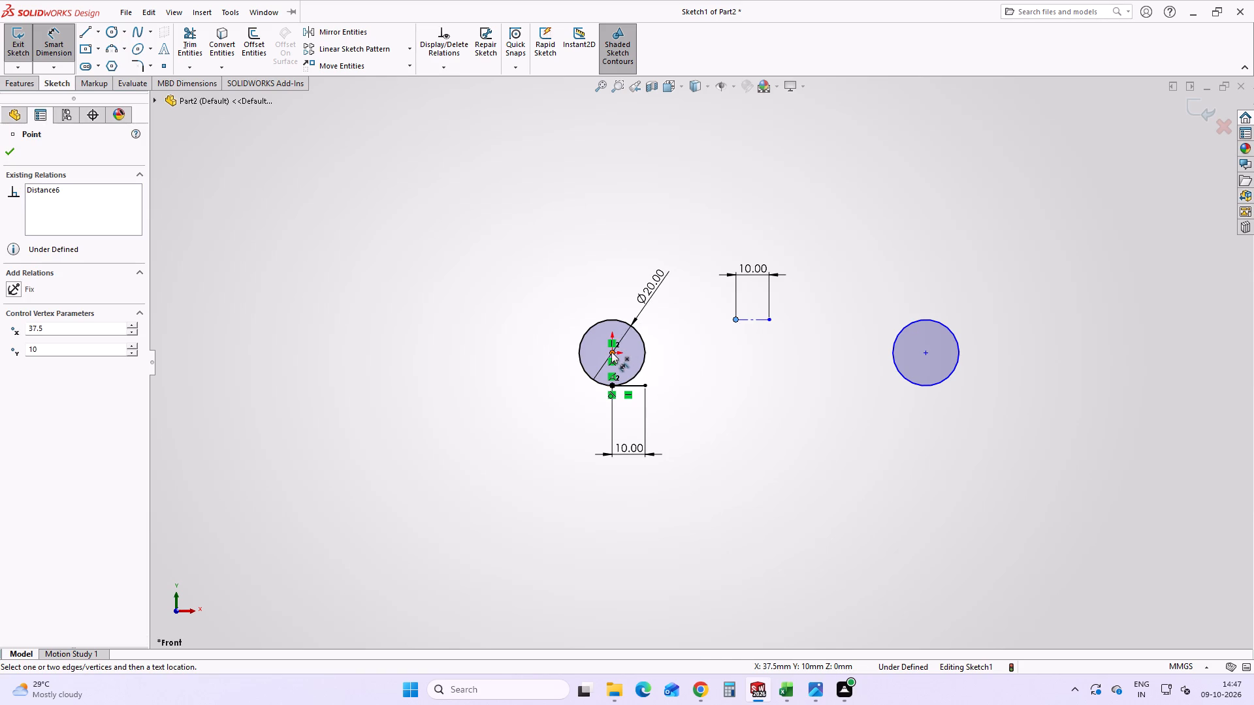
left_click(611, 352)
left_click(634, 236)
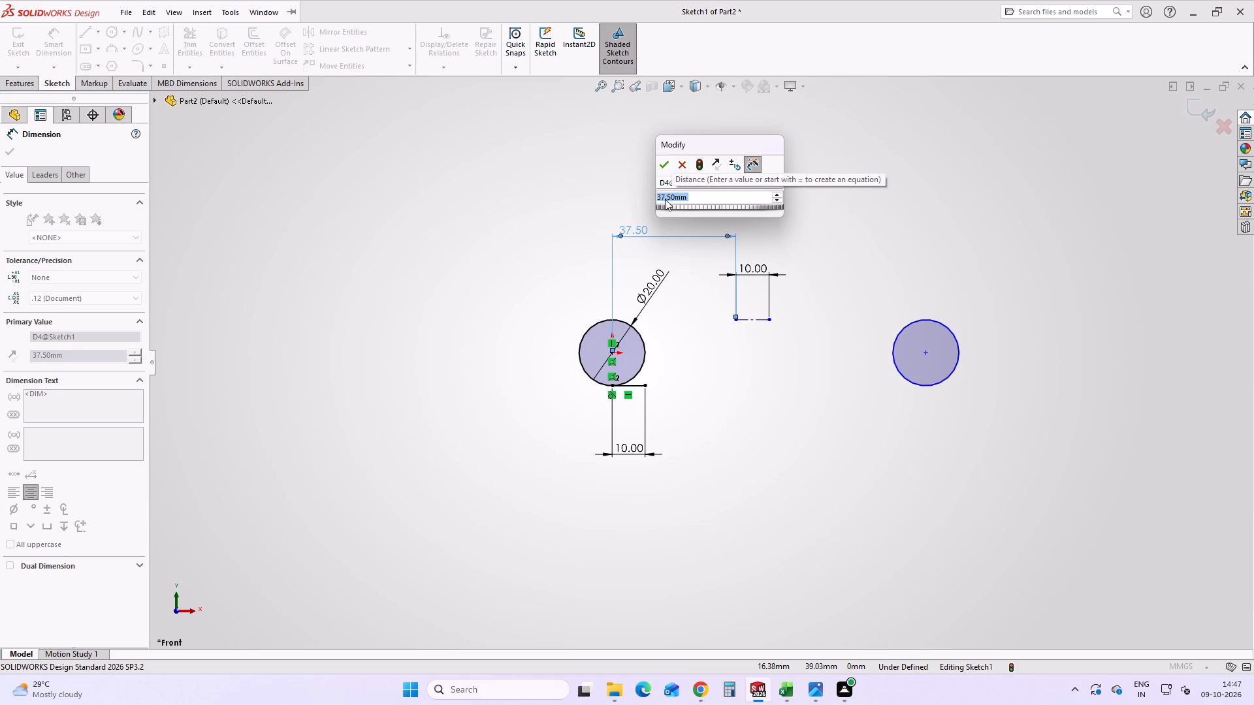
key("Escape")
left_click_drag(628, 236, 631, 253)
key("Delete")
Delete the 10 mm centerline between the two circles together with its dimension.
left_click(747, 319)
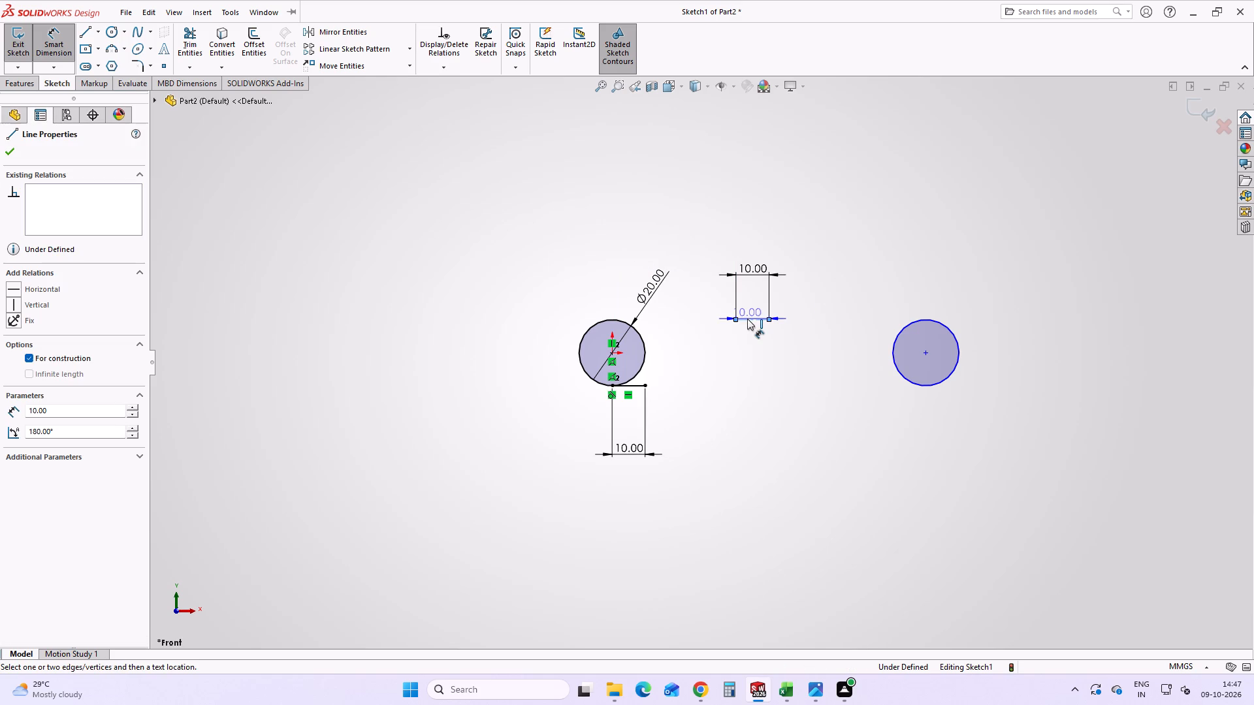
key("Delete")
key("Escape")
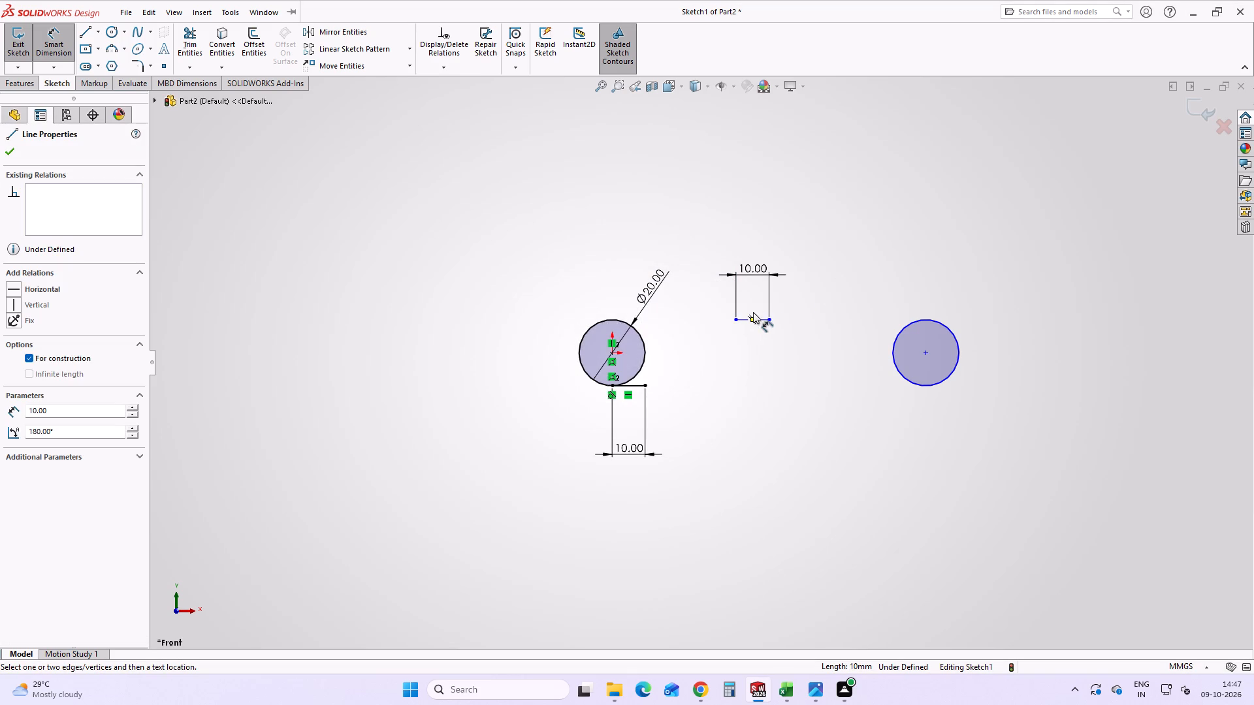
key("Escape")
left_click(751, 318)
key("Delete")
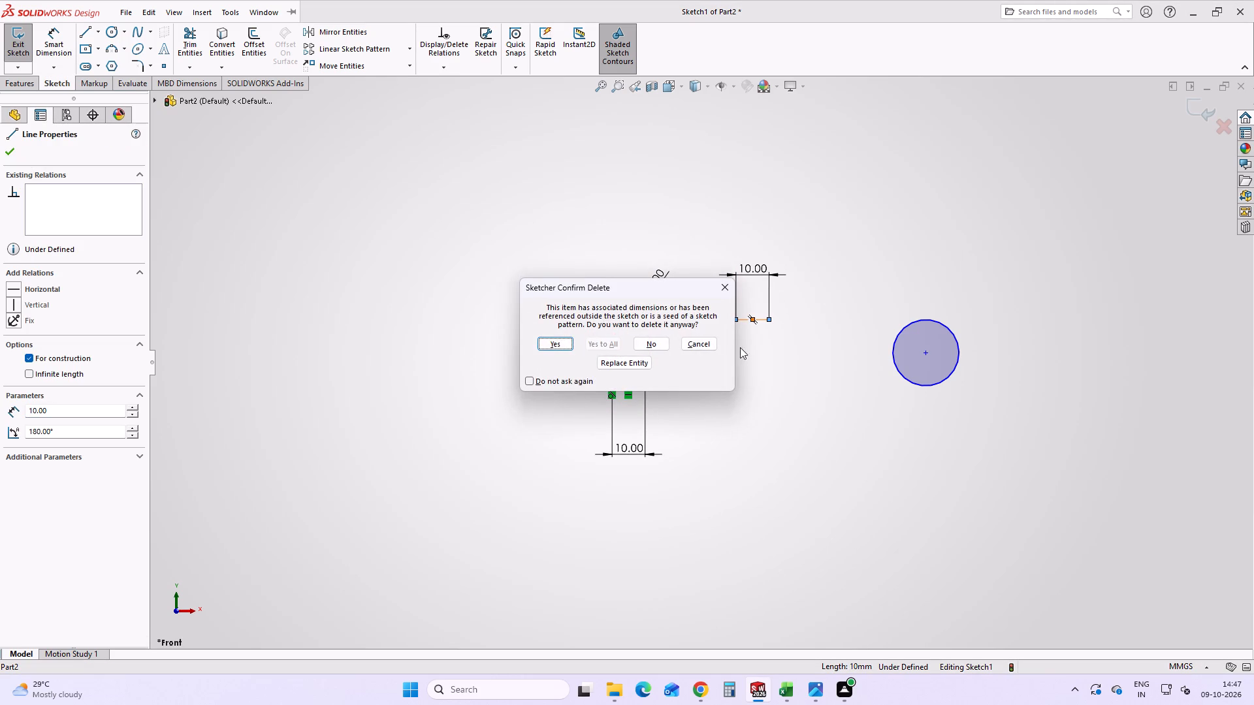
left_click(539, 338)
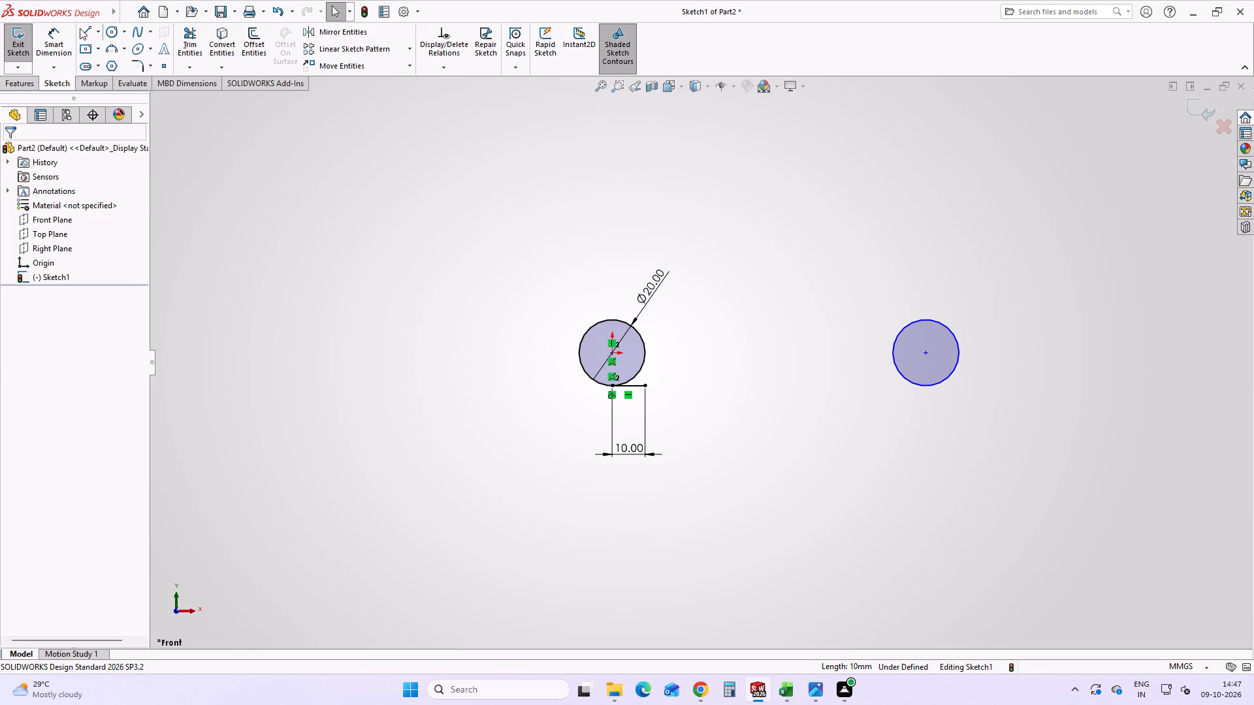
Sketch a horizontal line about 36 mm long from the top of the origin circle towards the other circle.
left_click(80, 29)
left_click(613, 321)
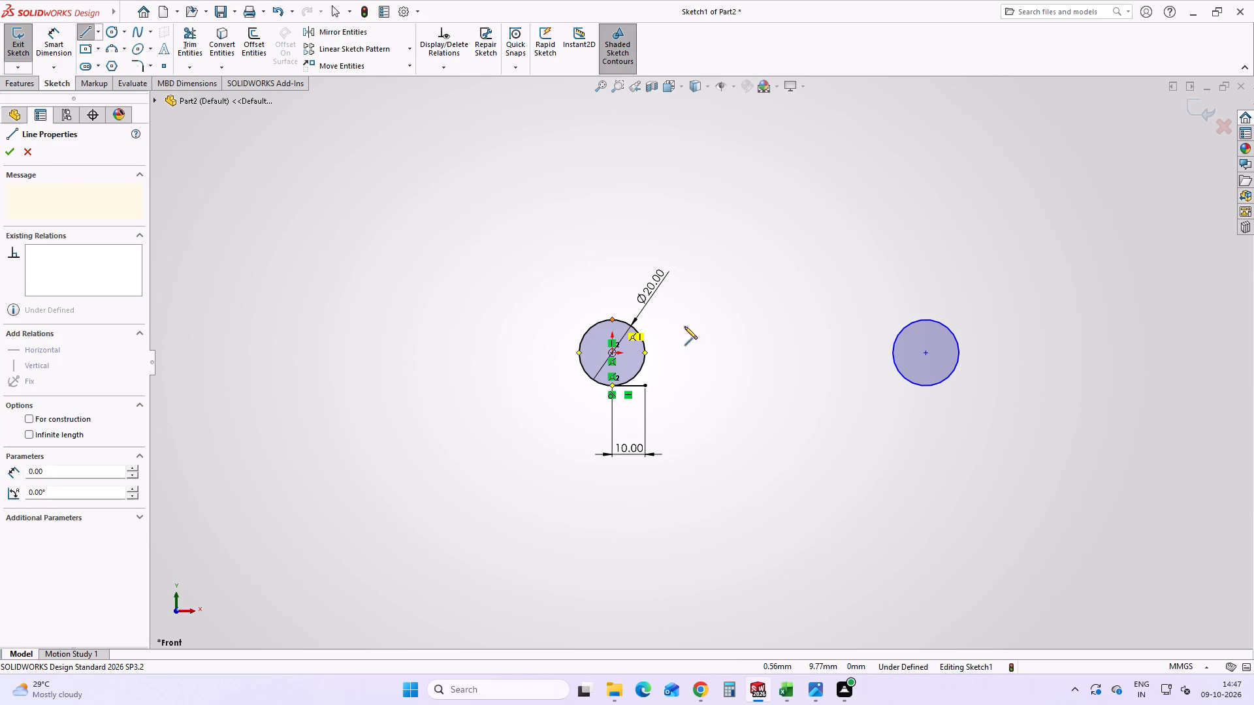
left_click(730, 319)
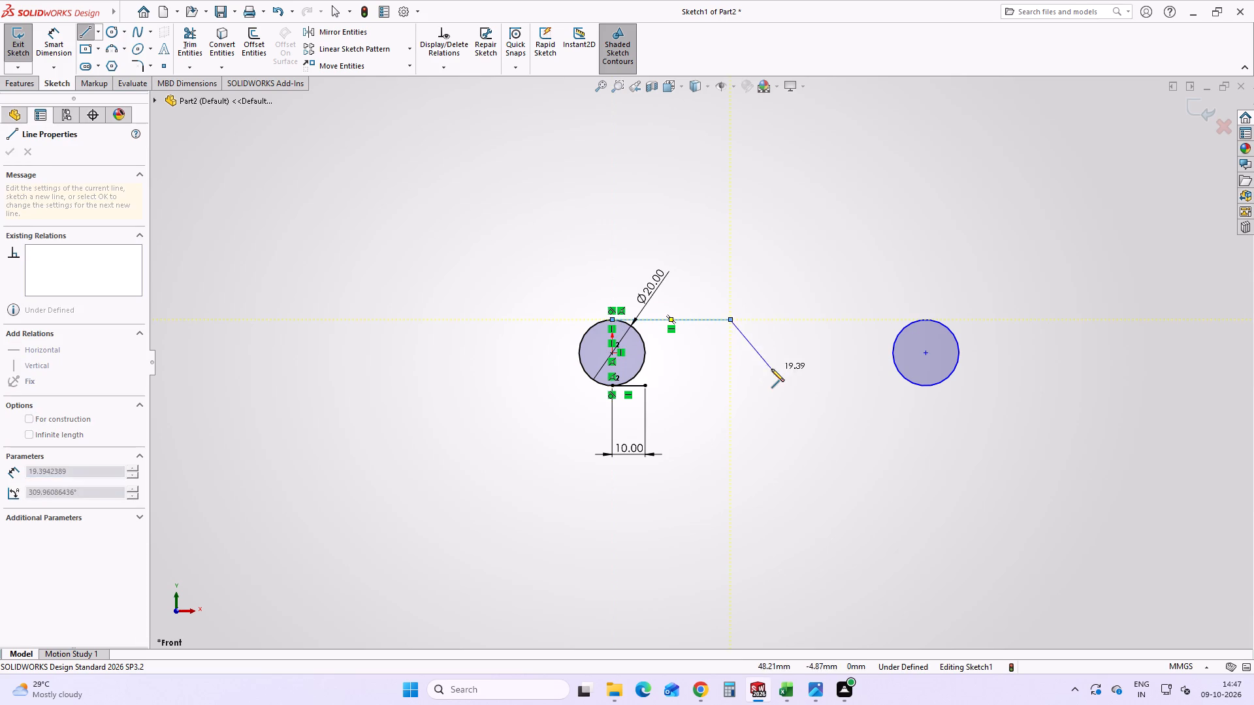
key("Escape")
Dimension the horizontal line running from the top of the origin circle to 37.5 mm.
left_click(56, 34)
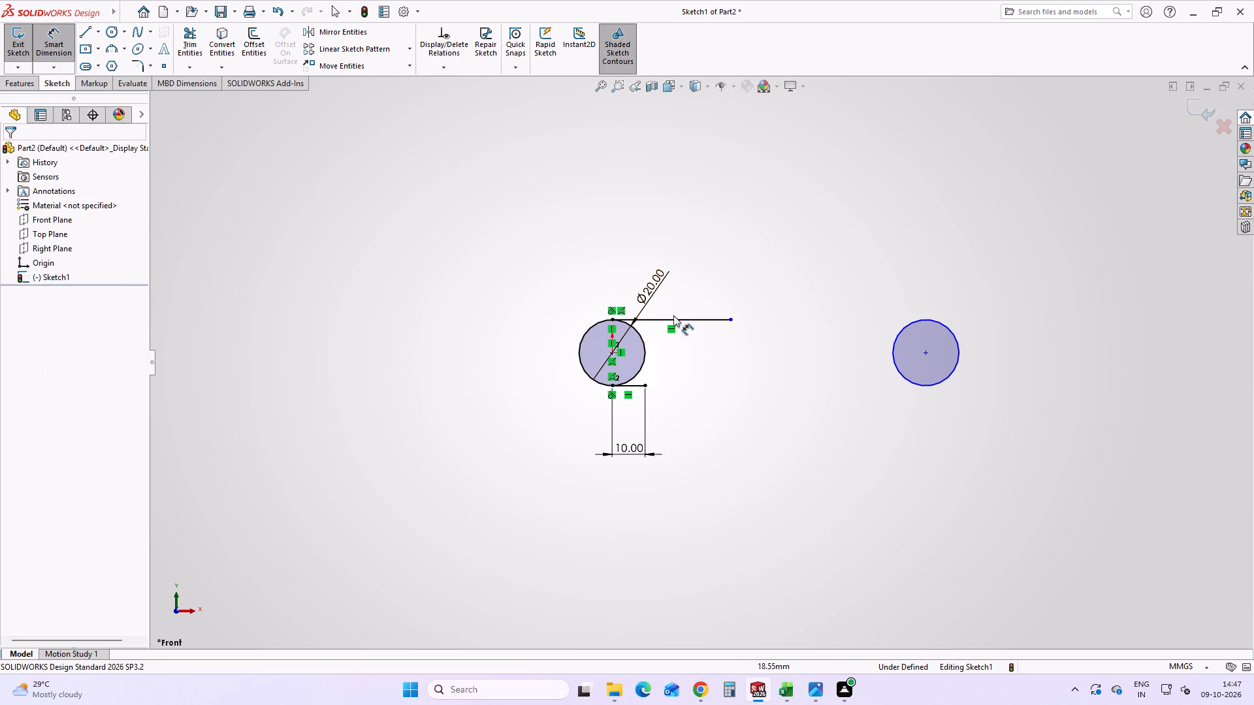
left_click(673, 315)
left_click(678, 321)
left_click(694, 236)
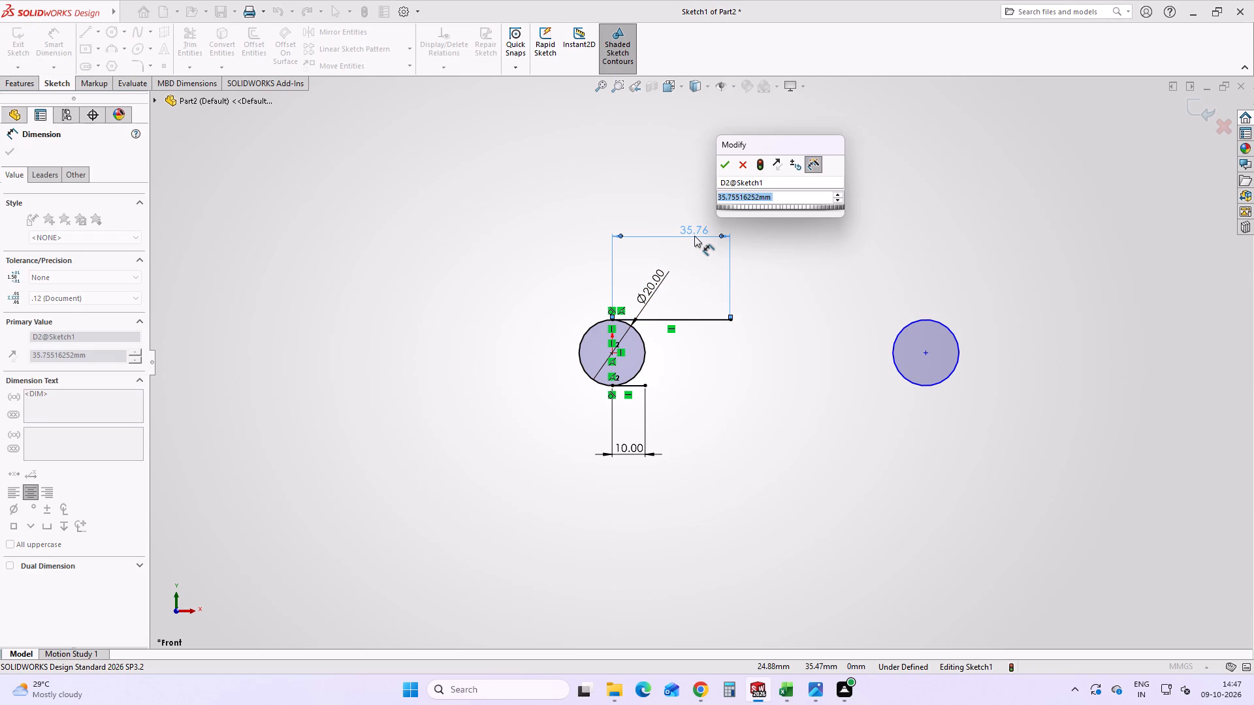
type("39.")
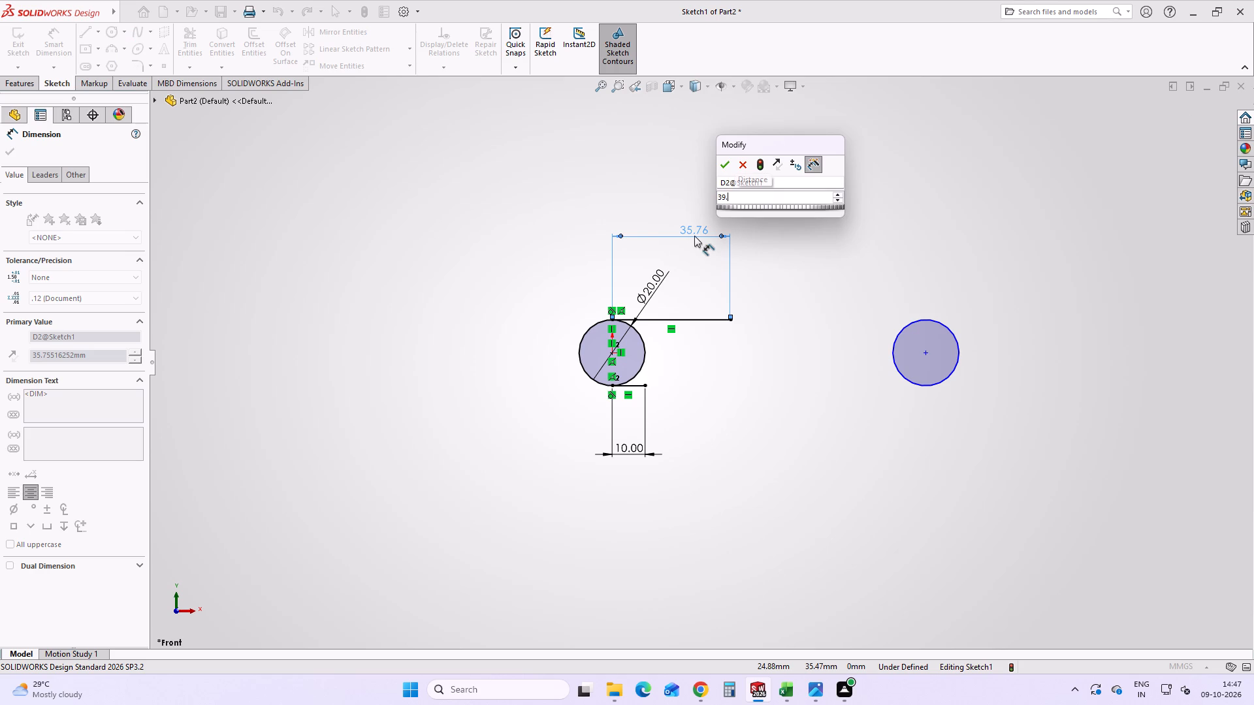
key("BackSpace")
key("BackSpace")
type("7.5")
key("Return")
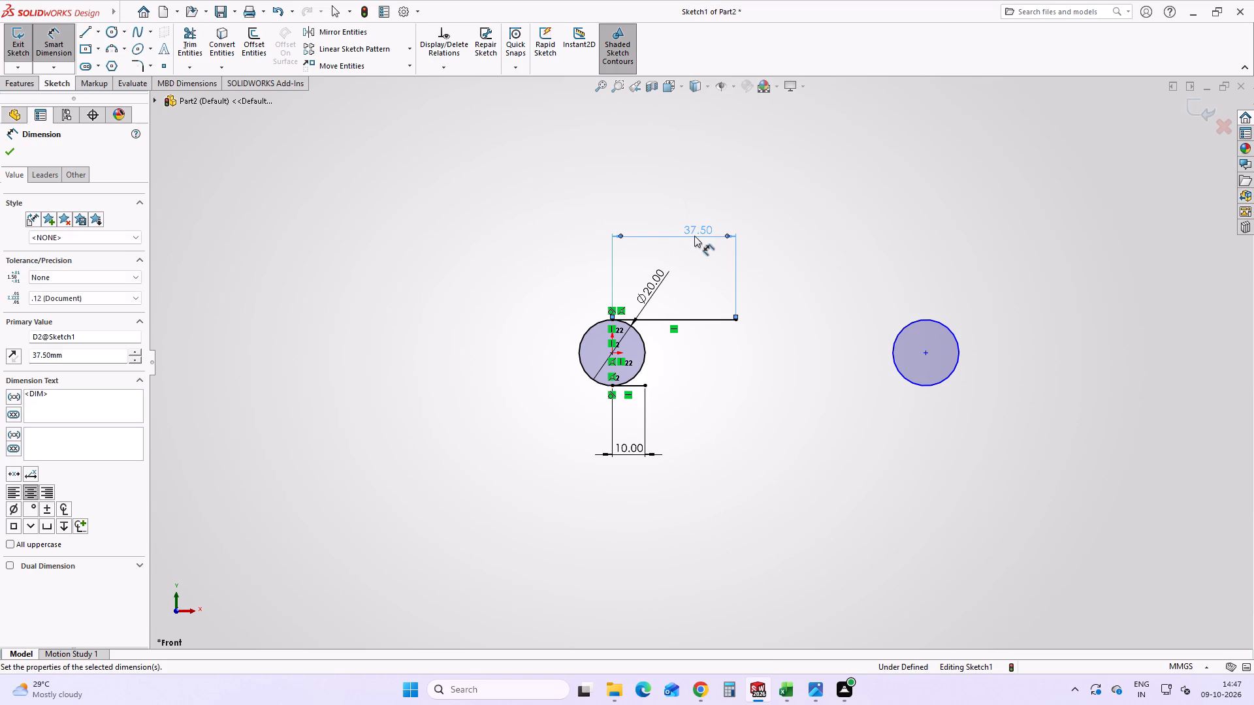
key("Escape")
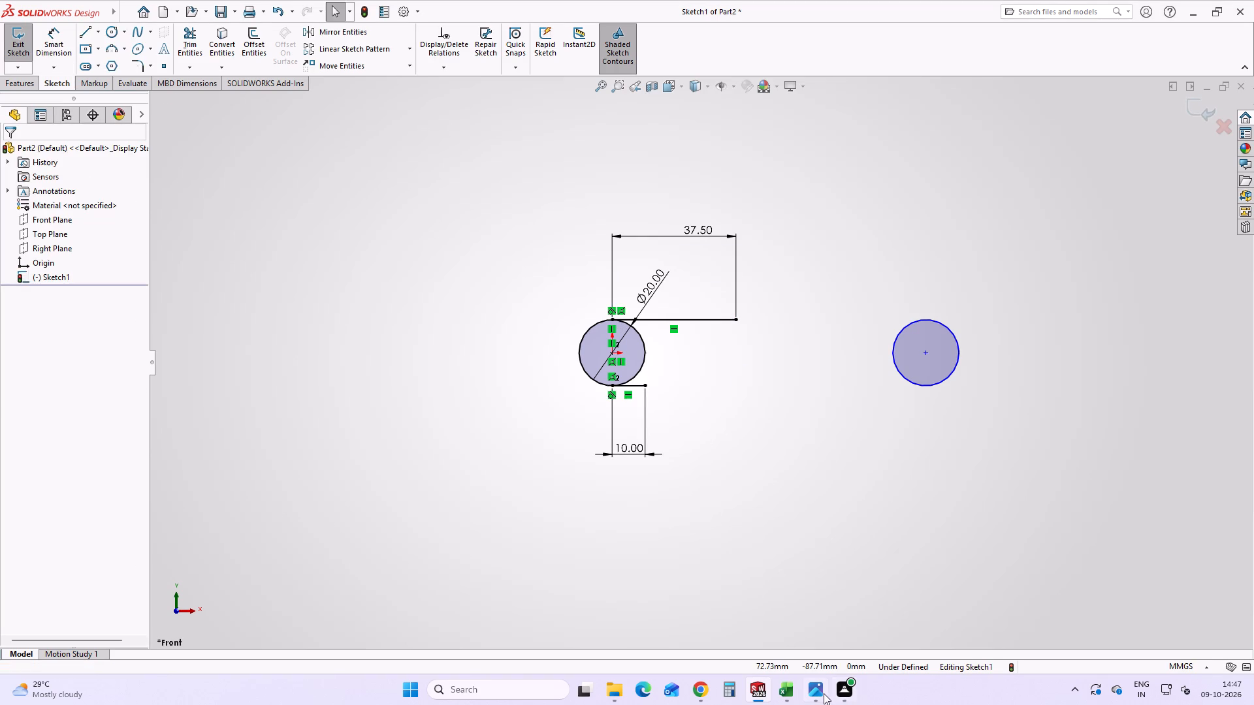
Sketch a notch about 4 mm deep and 17 mm wide from the 37.5 mm line's end, continuing about 41 mm horizontally to the other circle's top.
left_click(818, 692)
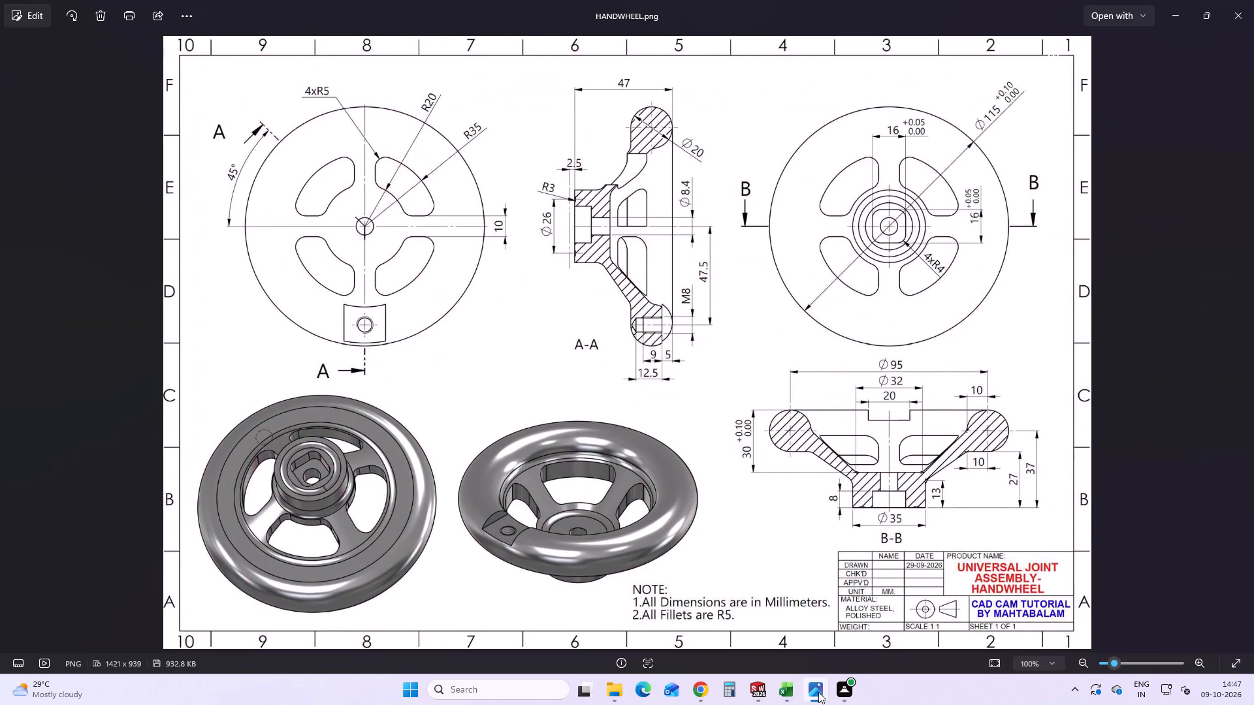
left_click(818, 692)
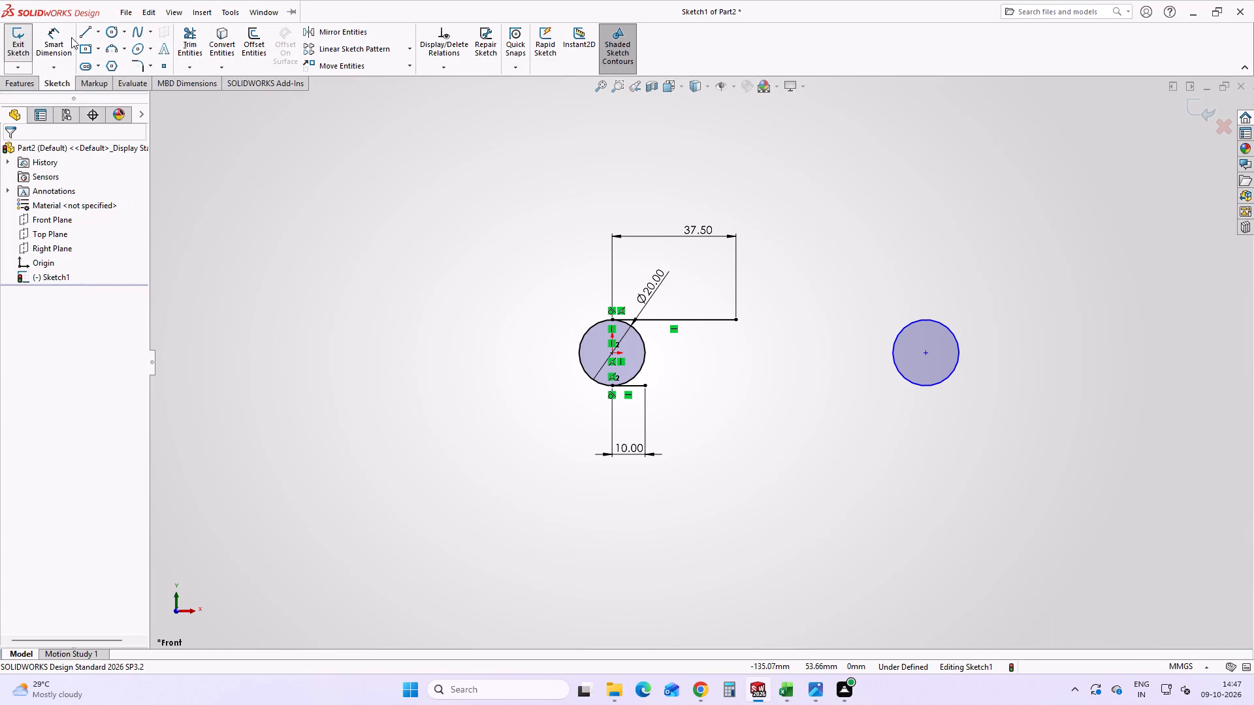
left_click(84, 33)
left_click(736, 322)
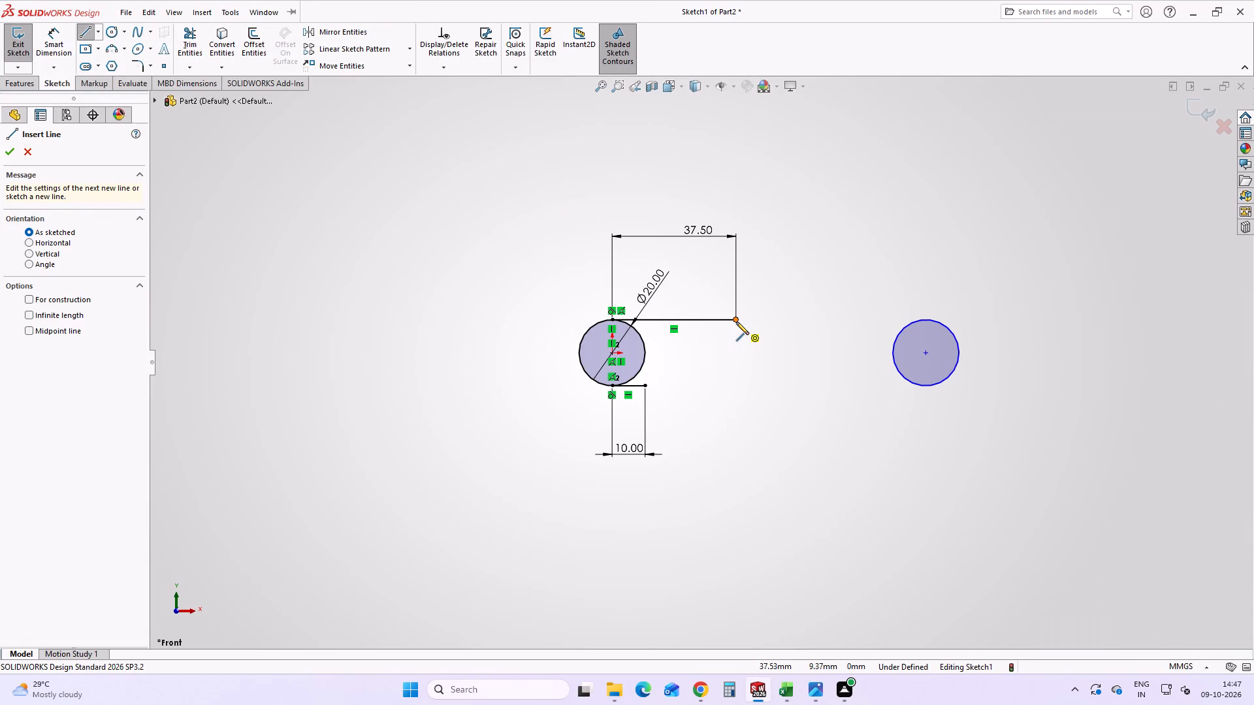
left_click(734, 334)
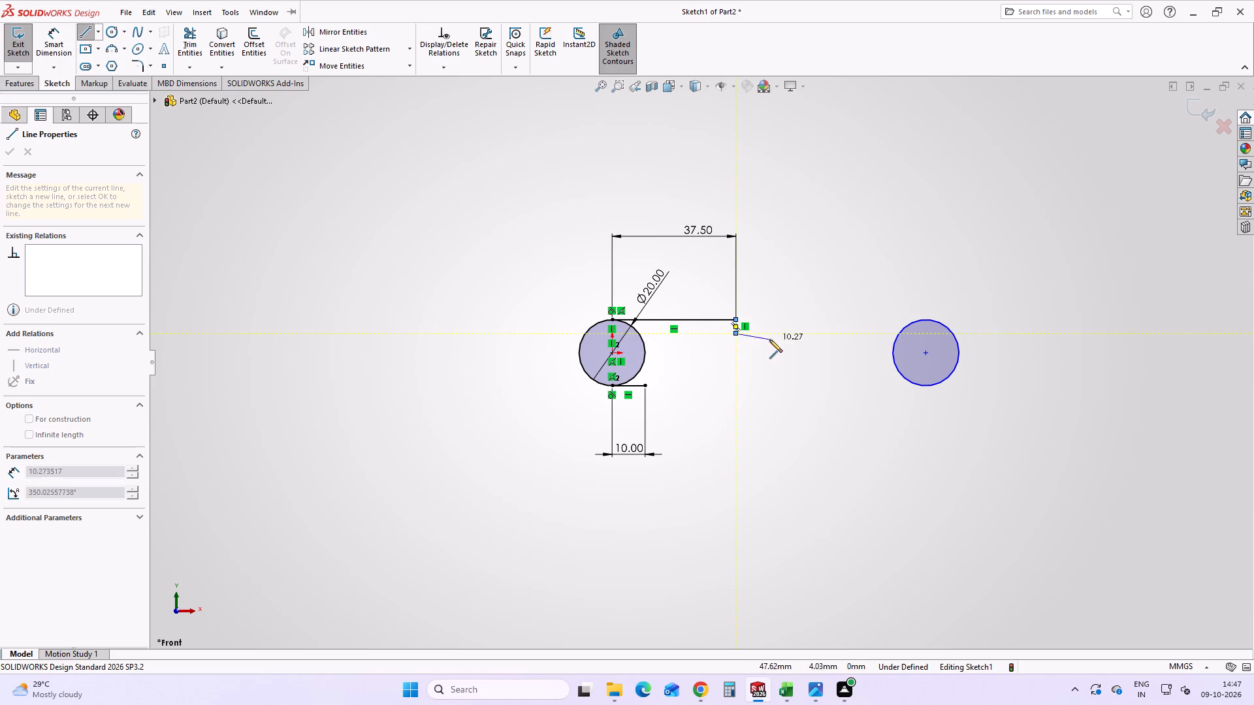
left_click(792, 335)
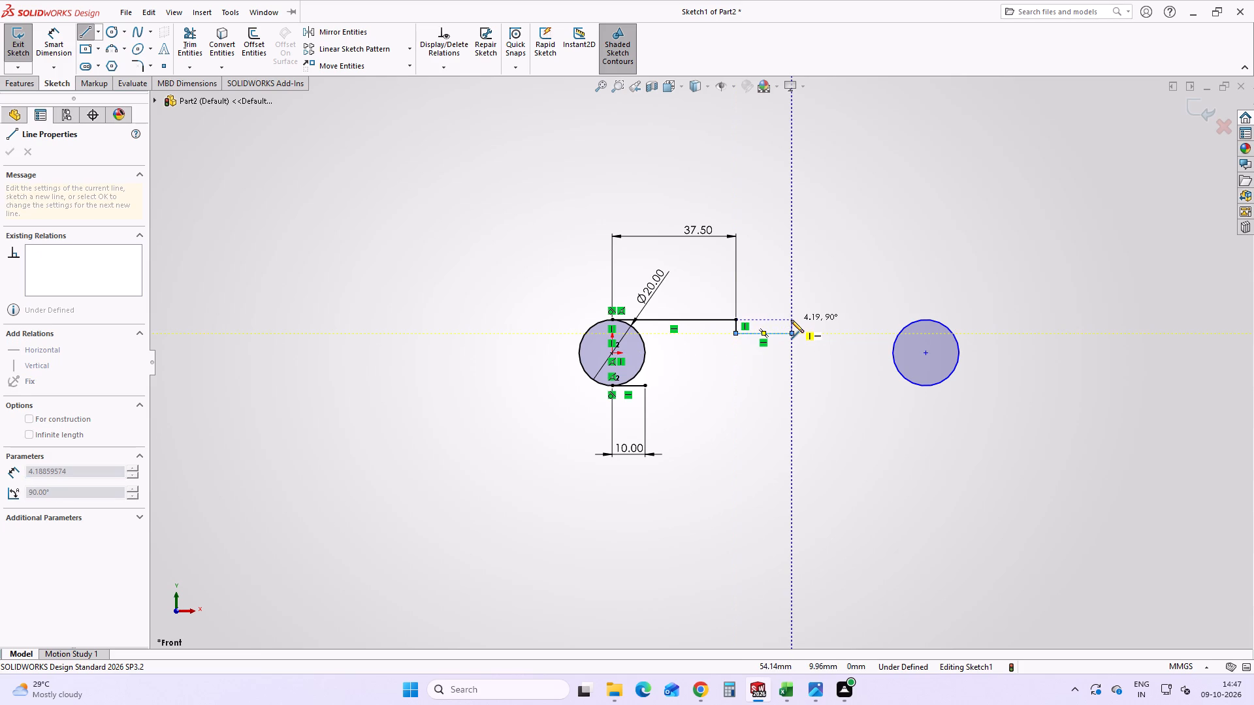
left_click(791, 320)
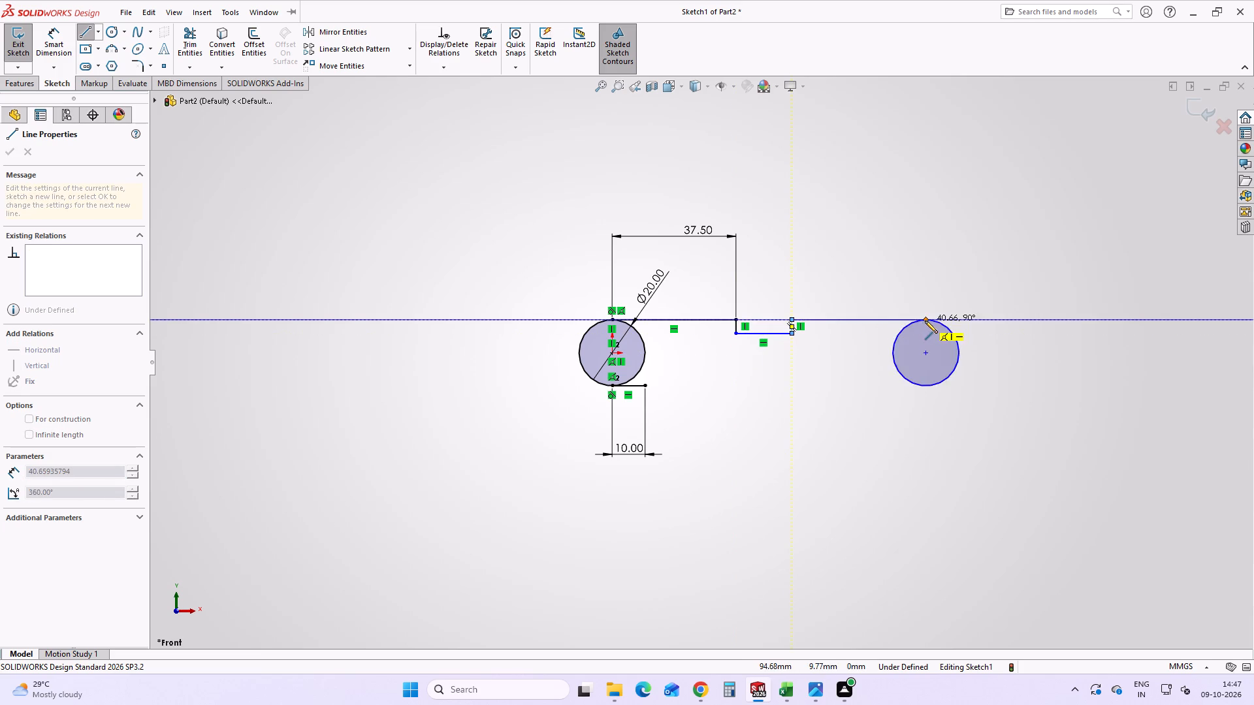
left_click(925, 321)
key("Escape")
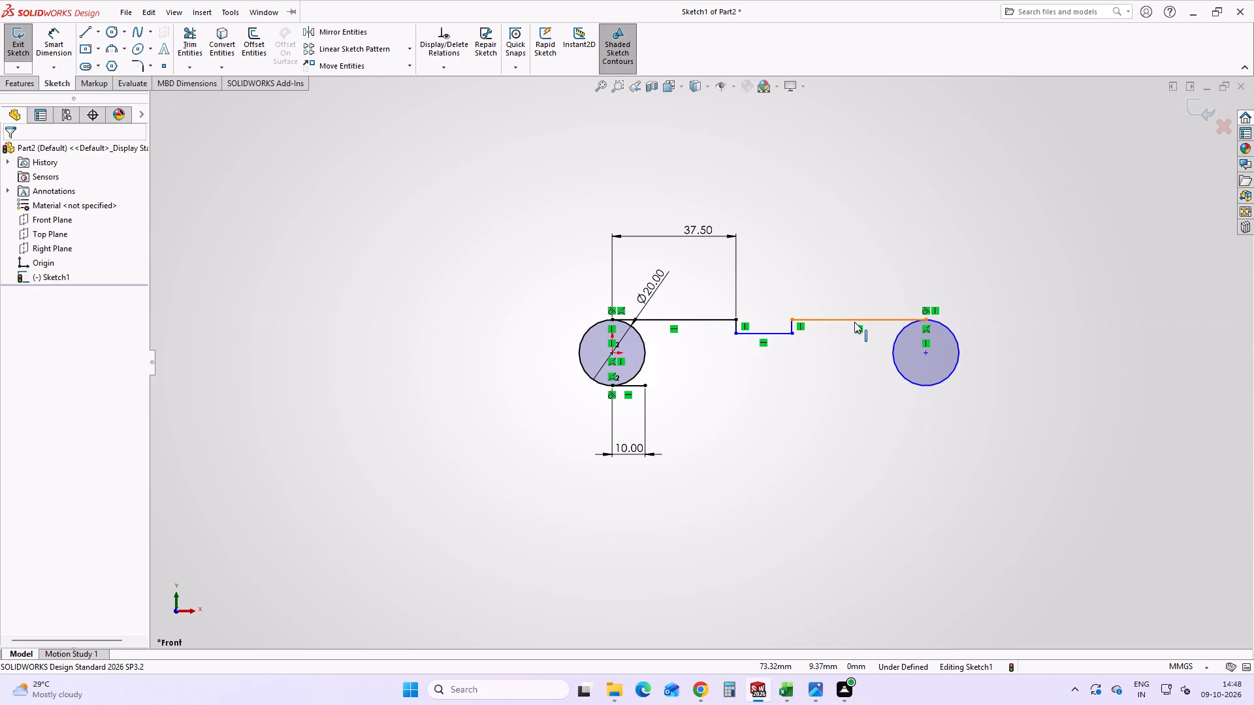
Apply a tangent relation between the second horizontal line and the circle away from the origin.
left_click(854, 322)
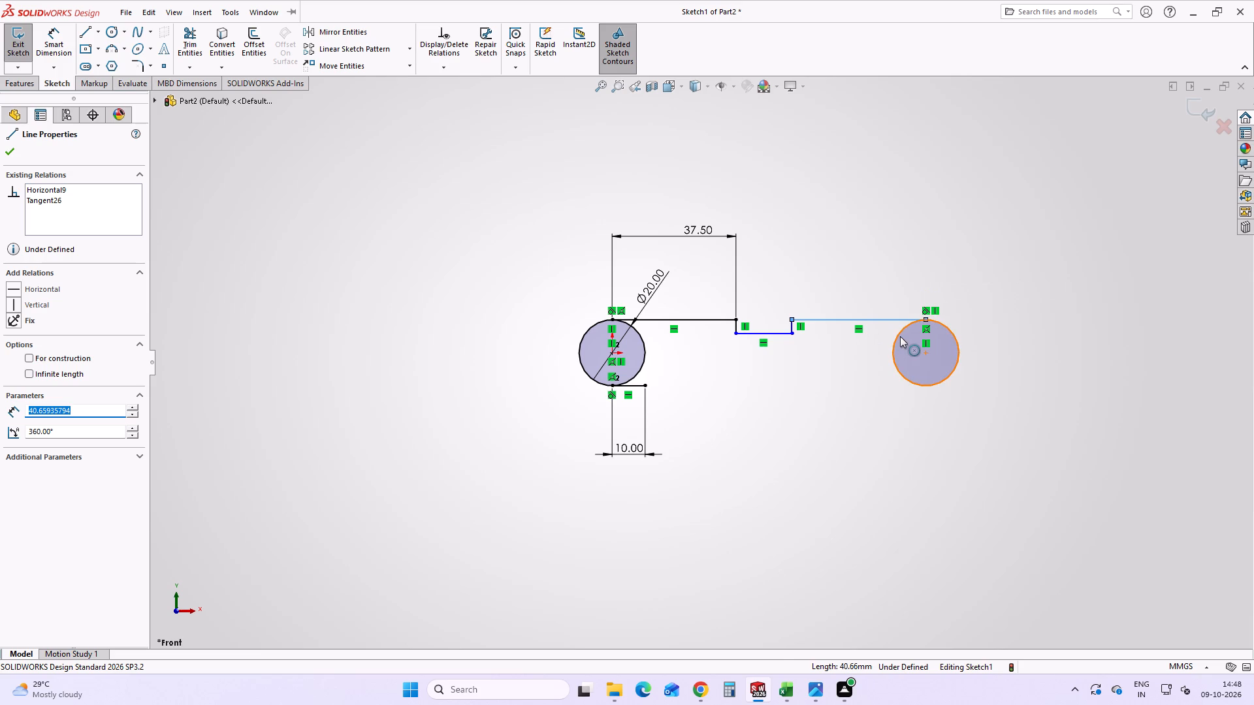
left_click(900, 336, "shift")
left_click(24, 363, "shift")
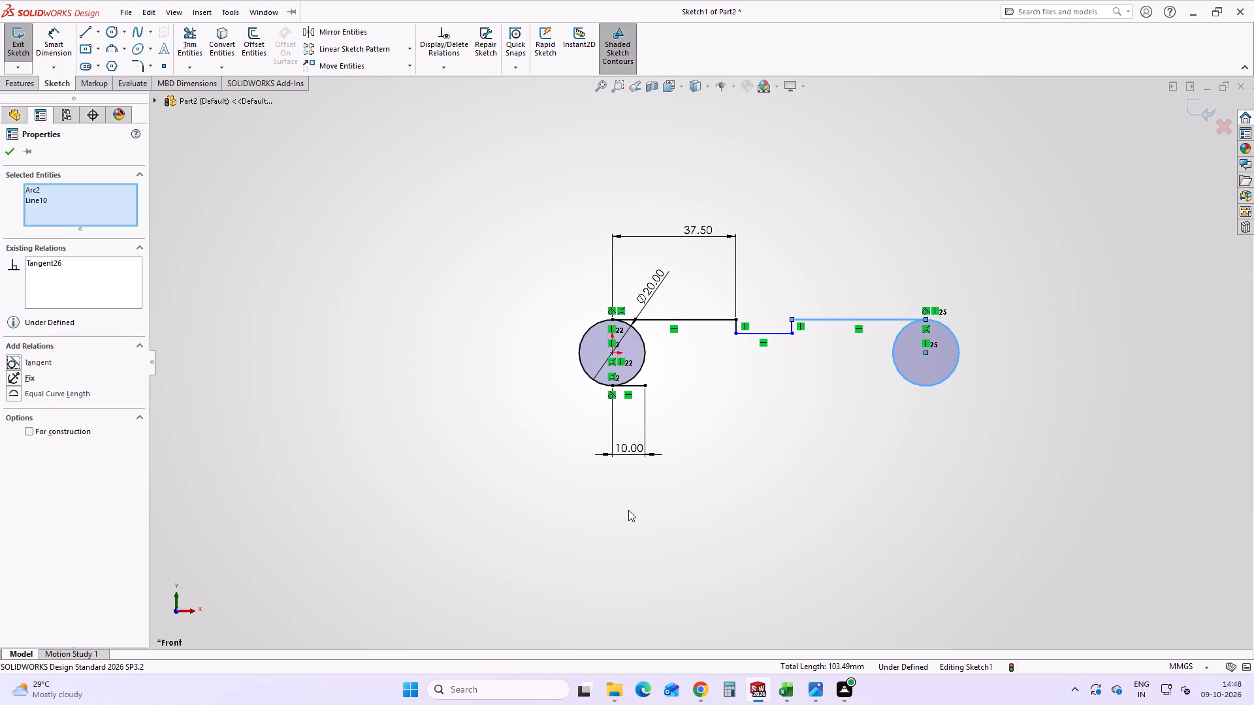
left_click(670, 517)
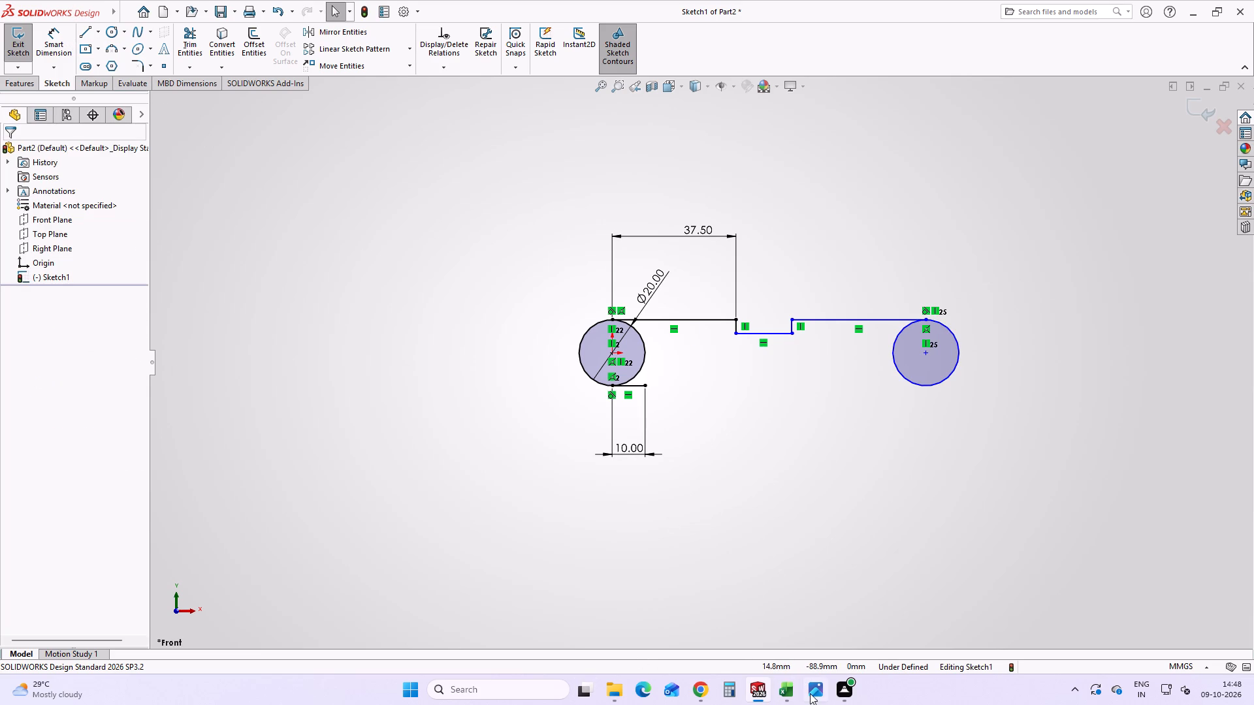
Dimension the notch's vertical side nearer the origin to a depth of 4 mm.
left_click(60, 44)
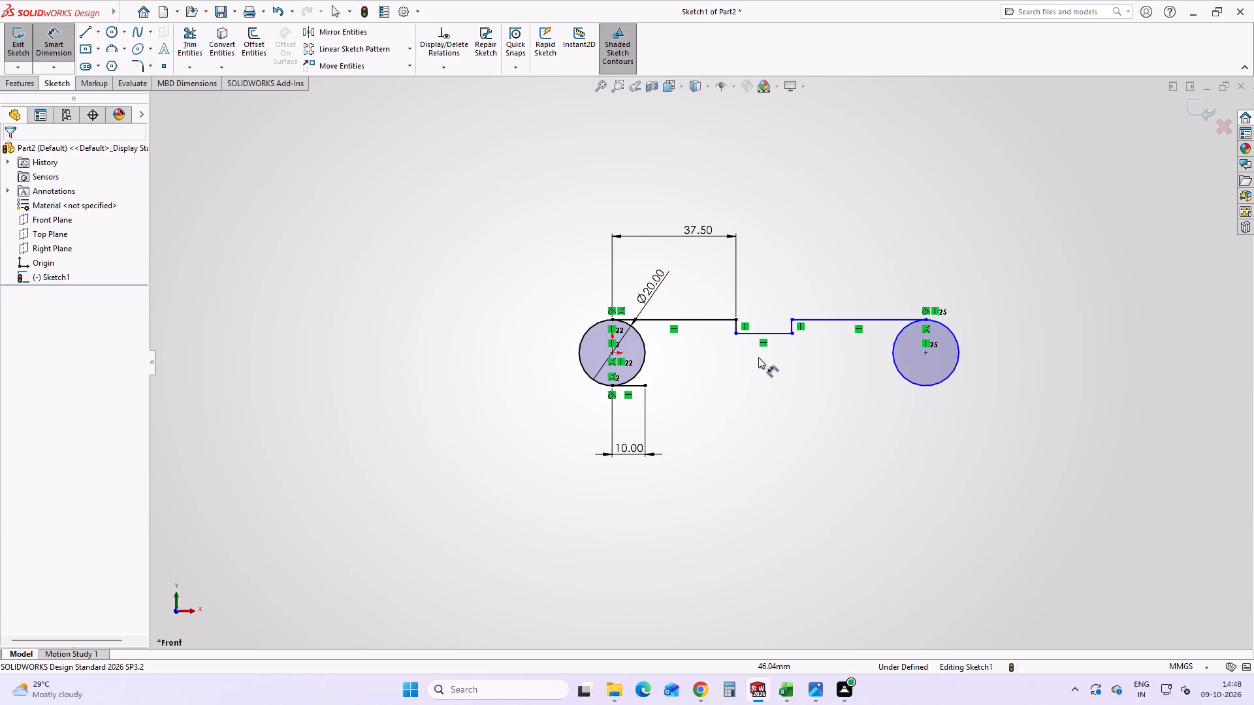
left_click(736, 327)
left_click(720, 334)
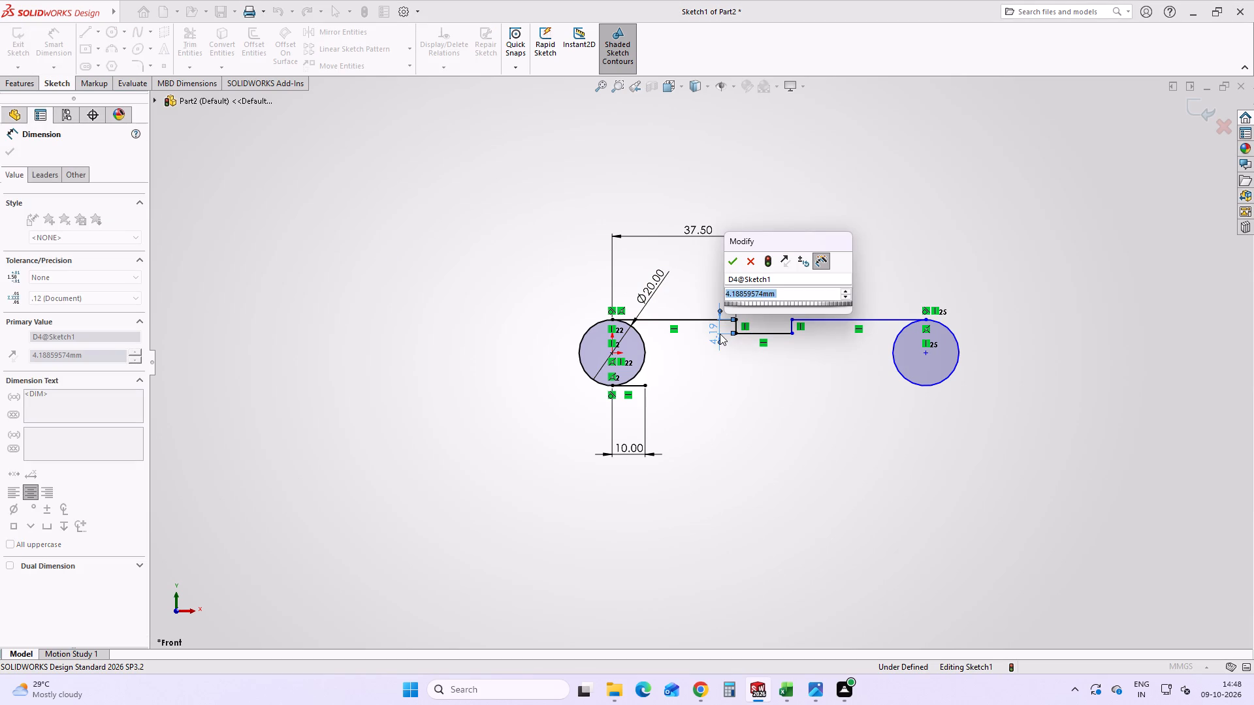
key("4")
key("Return")
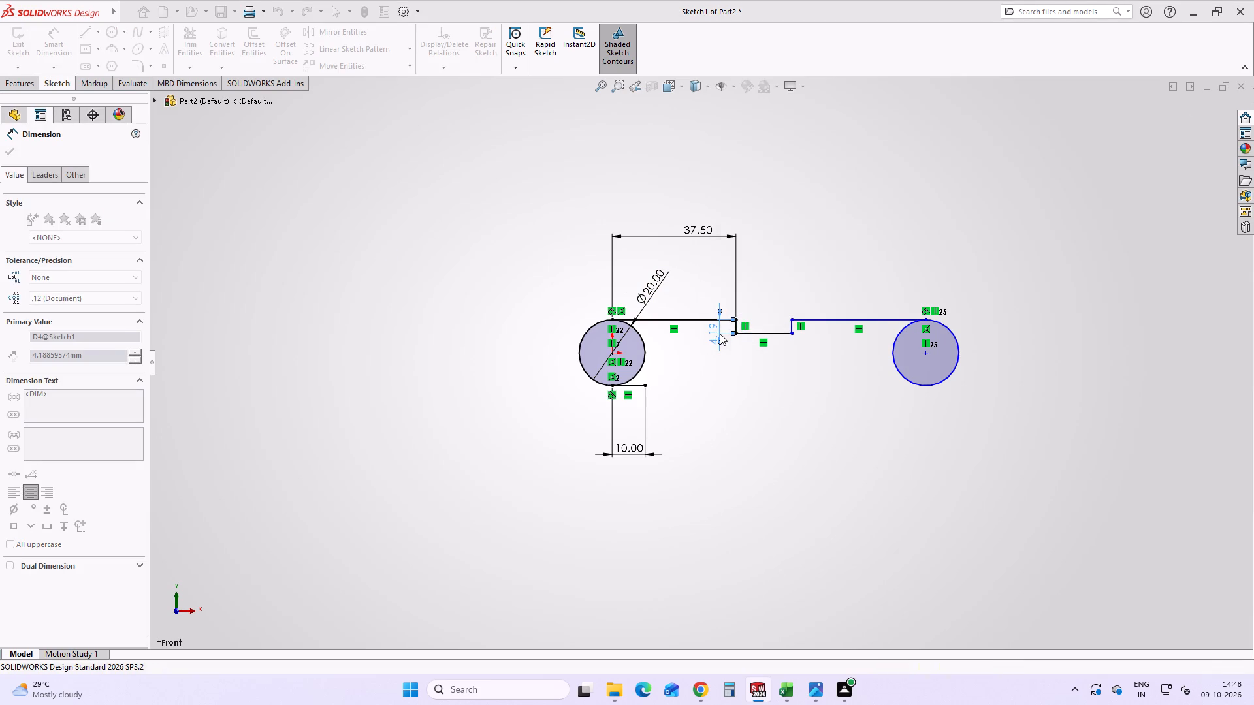
Dimension the notch's bottom line to 20 mm, checking the handwheel drawing for the width.
left_click(763, 332)
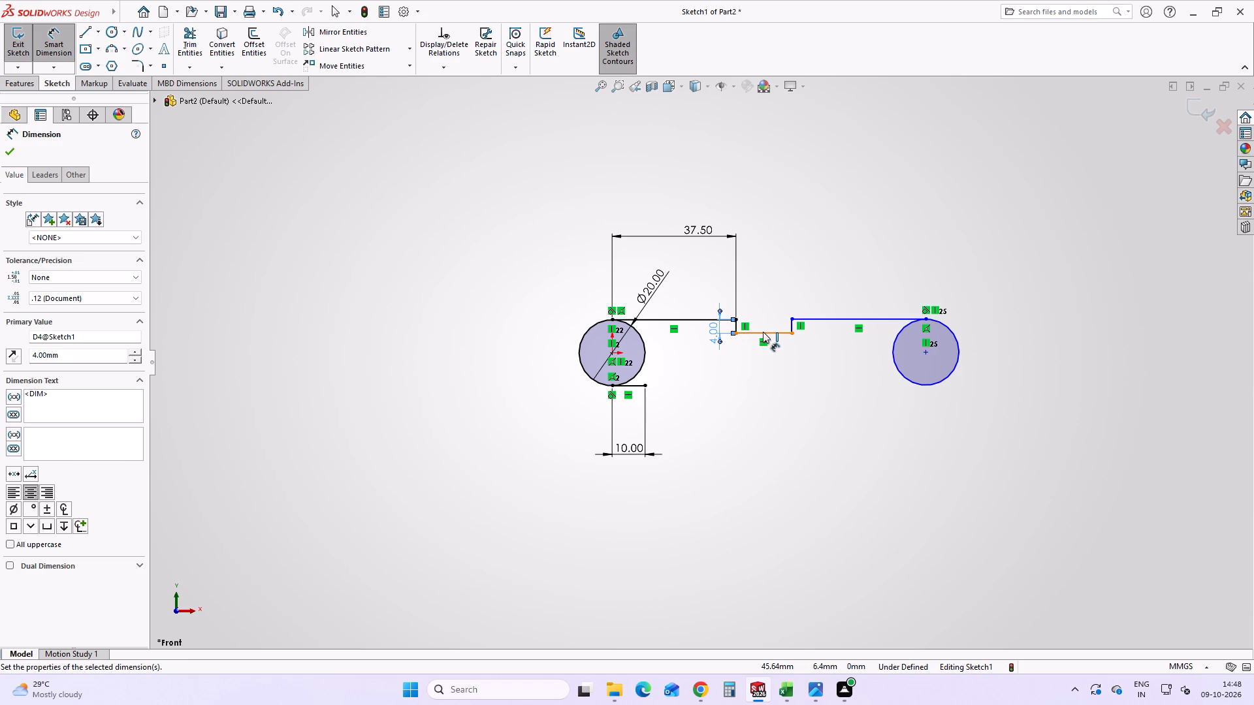
left_click(801, 275)
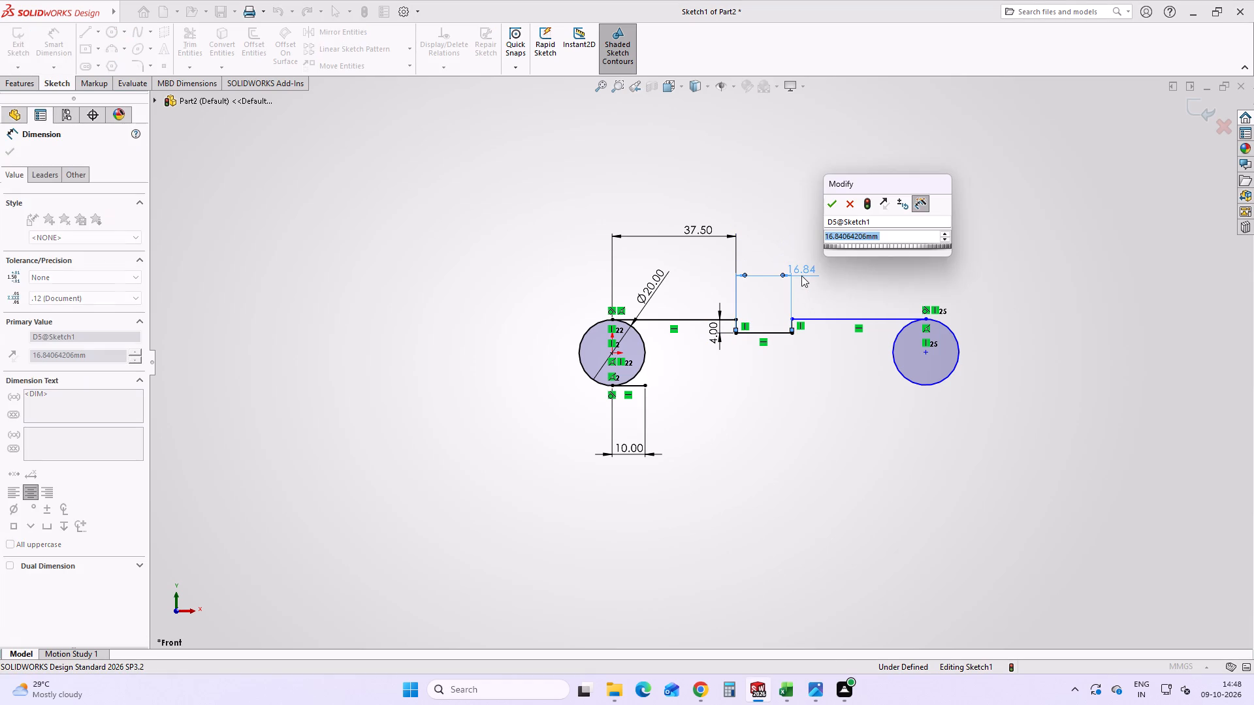
left_click(814, 688)
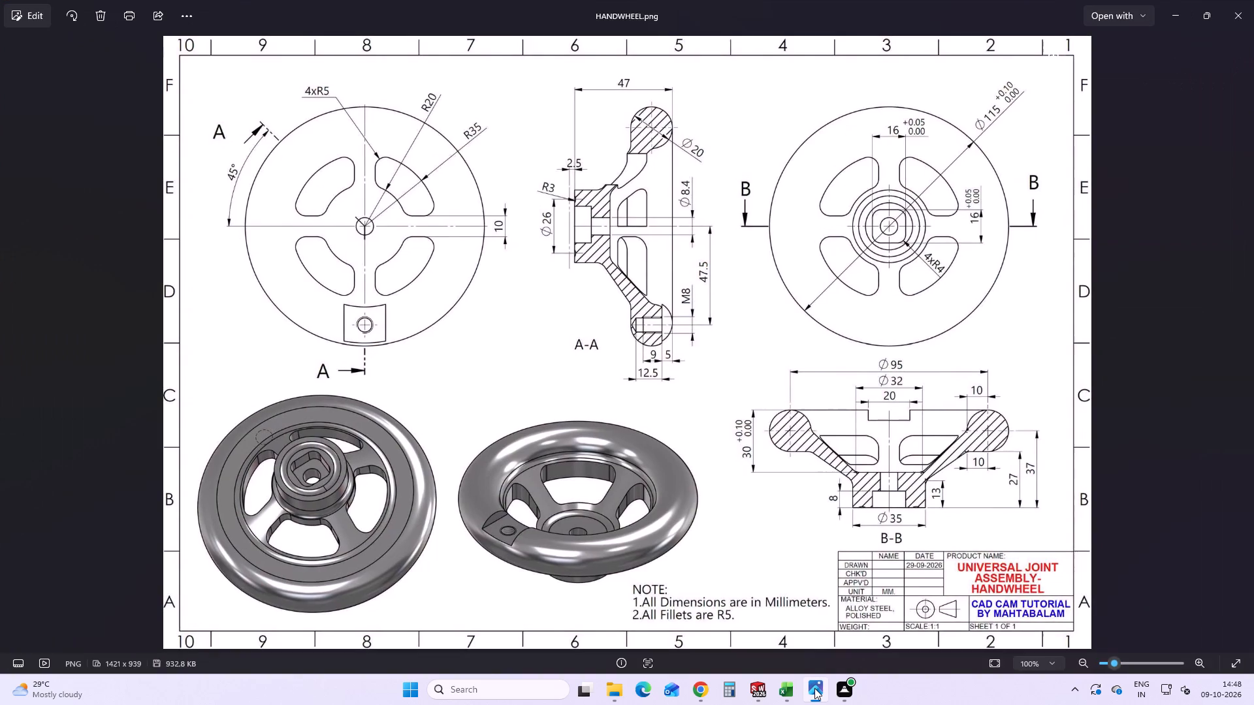
left_click(814, 688)
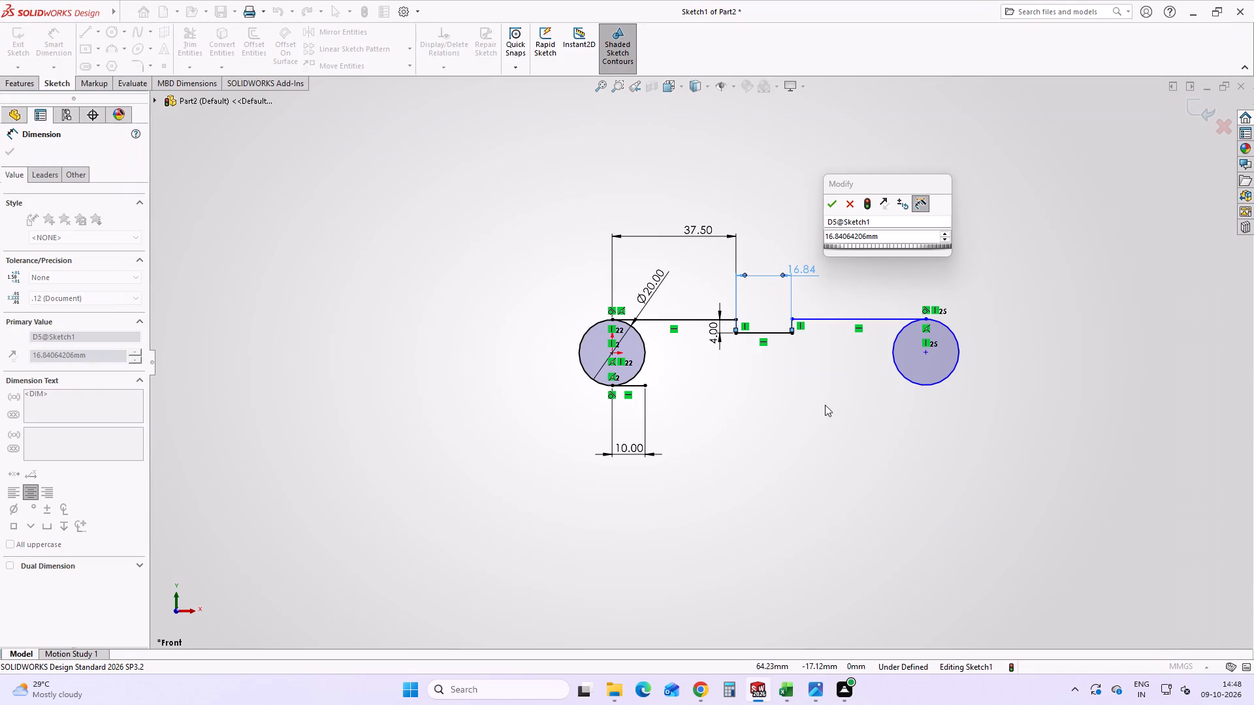
left_click(841, 238)
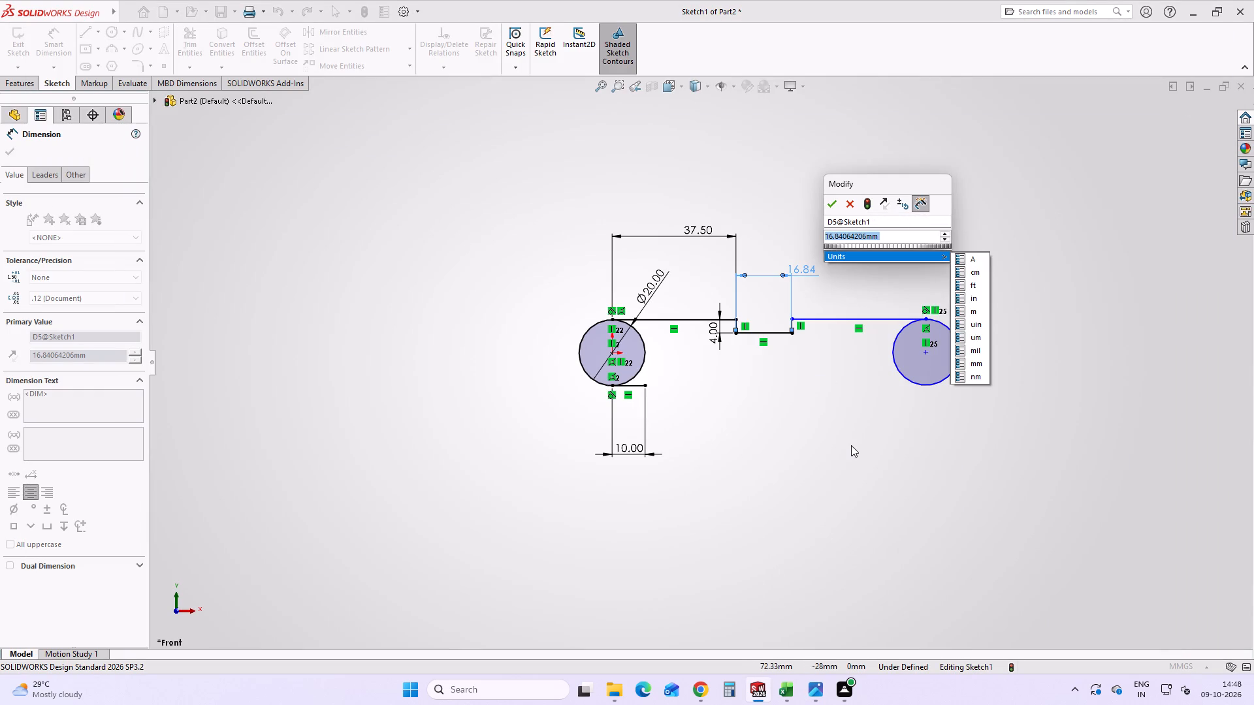
type("20")
key("Return")
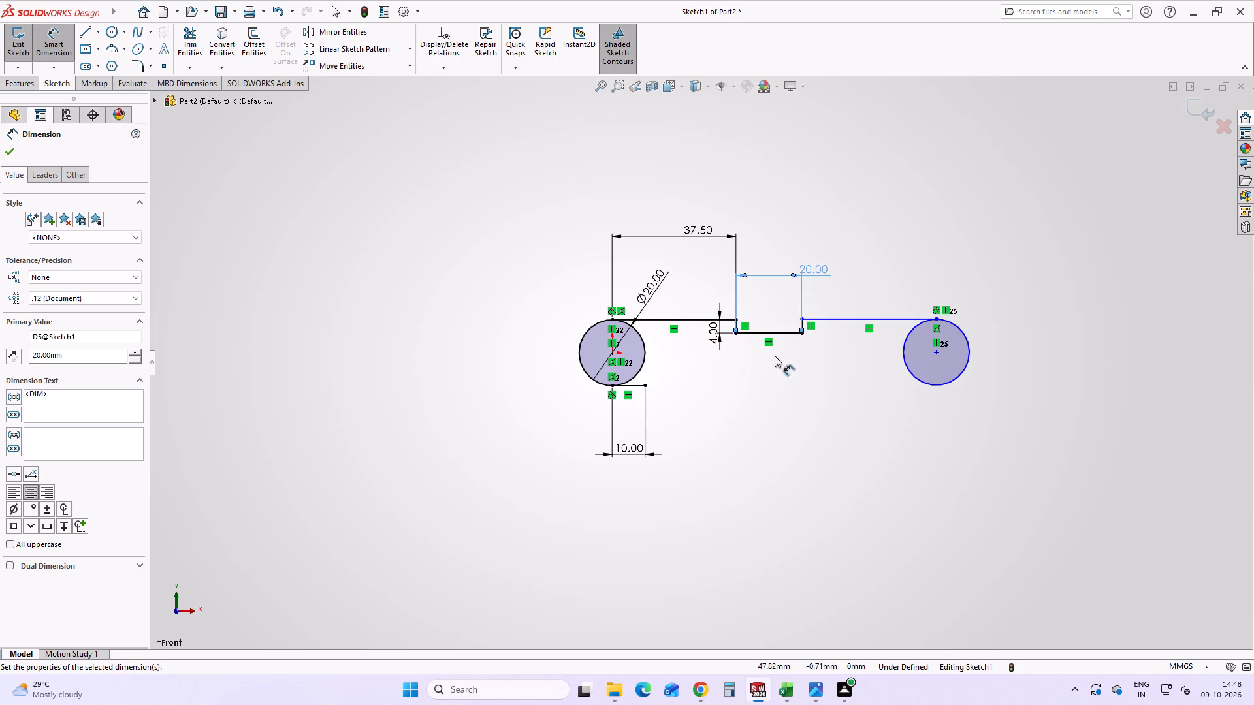
Dimension the horizontal line between the notch and the circle away from the origin to 37.5 mm.
left_click(843, 319)
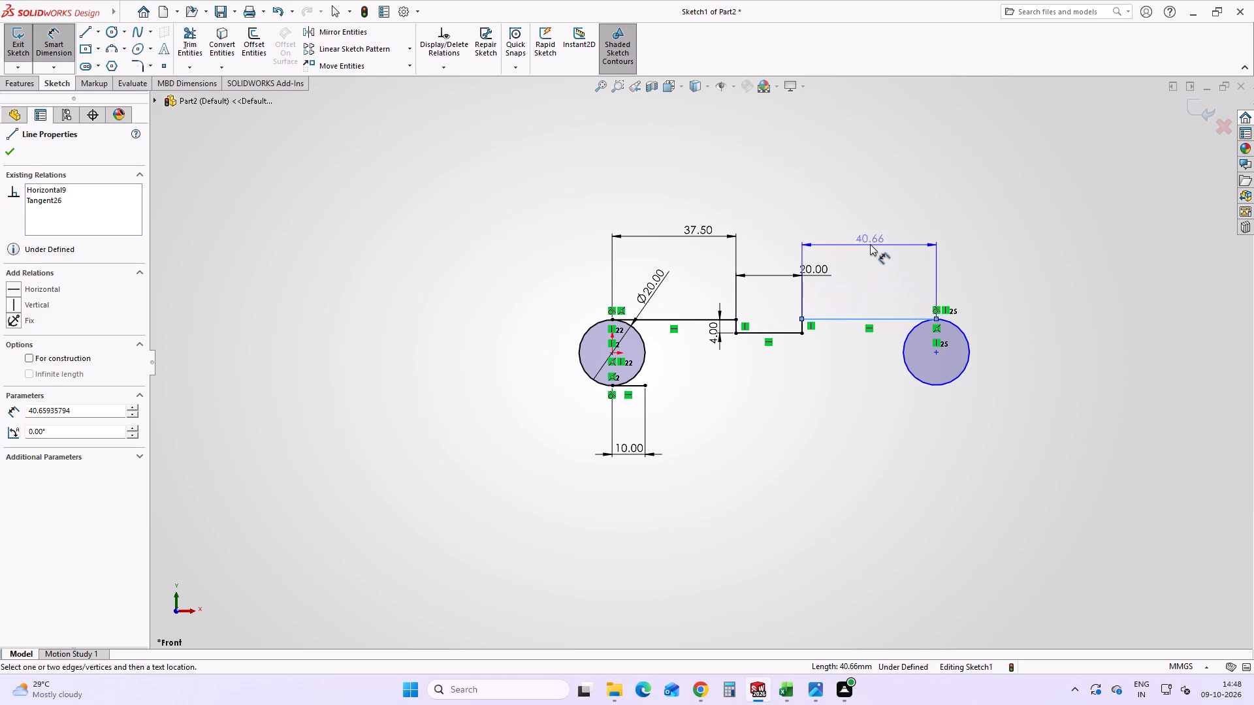
left_click(870, 244)
key("3")
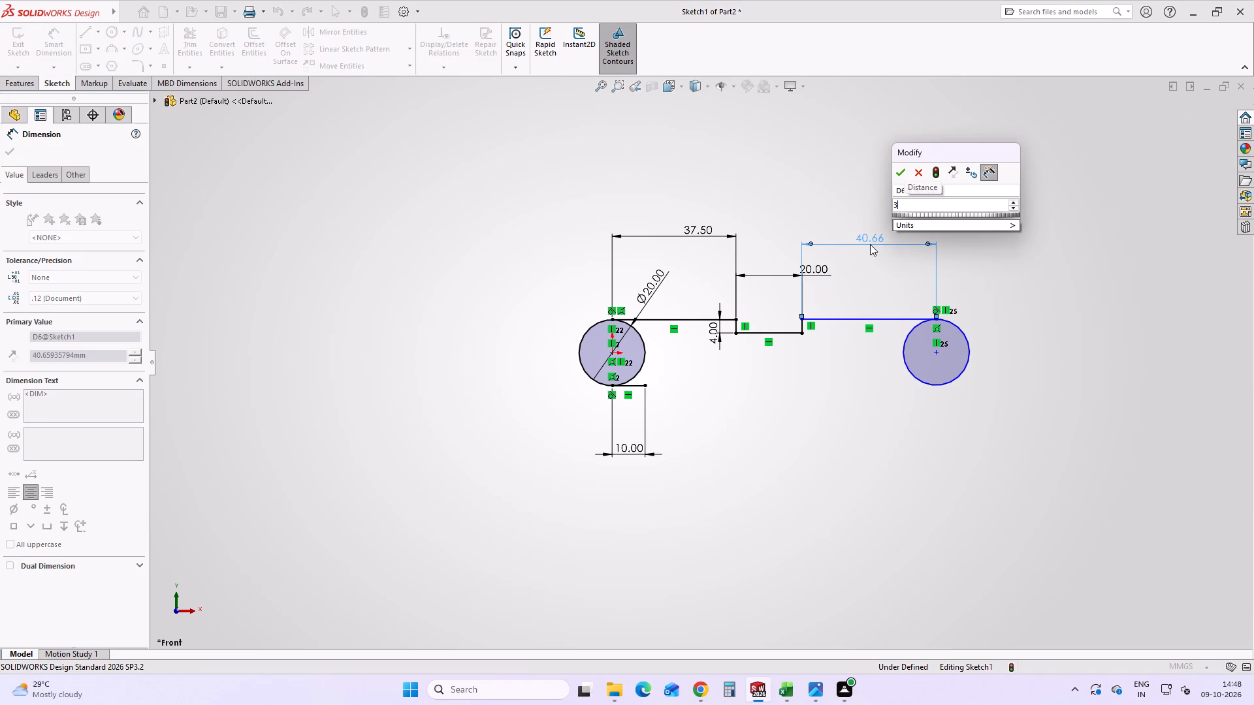
key("7")
type(".5")
key("Return")
key("backslash")
left_click(874, 478)
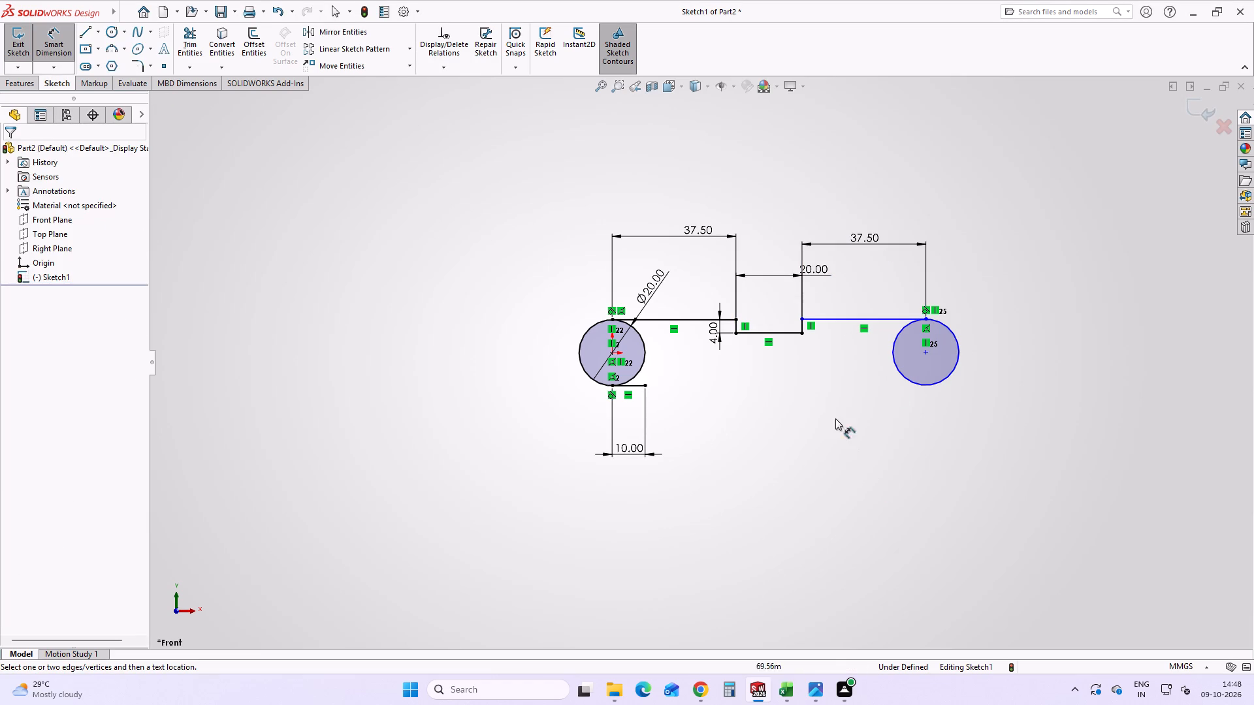
Tidy the dimensions by centring the 20 mm text over the notch and moving the first 37.5 mm dimension closer to its line.
left_click_drag(811, 275, 786, 274)
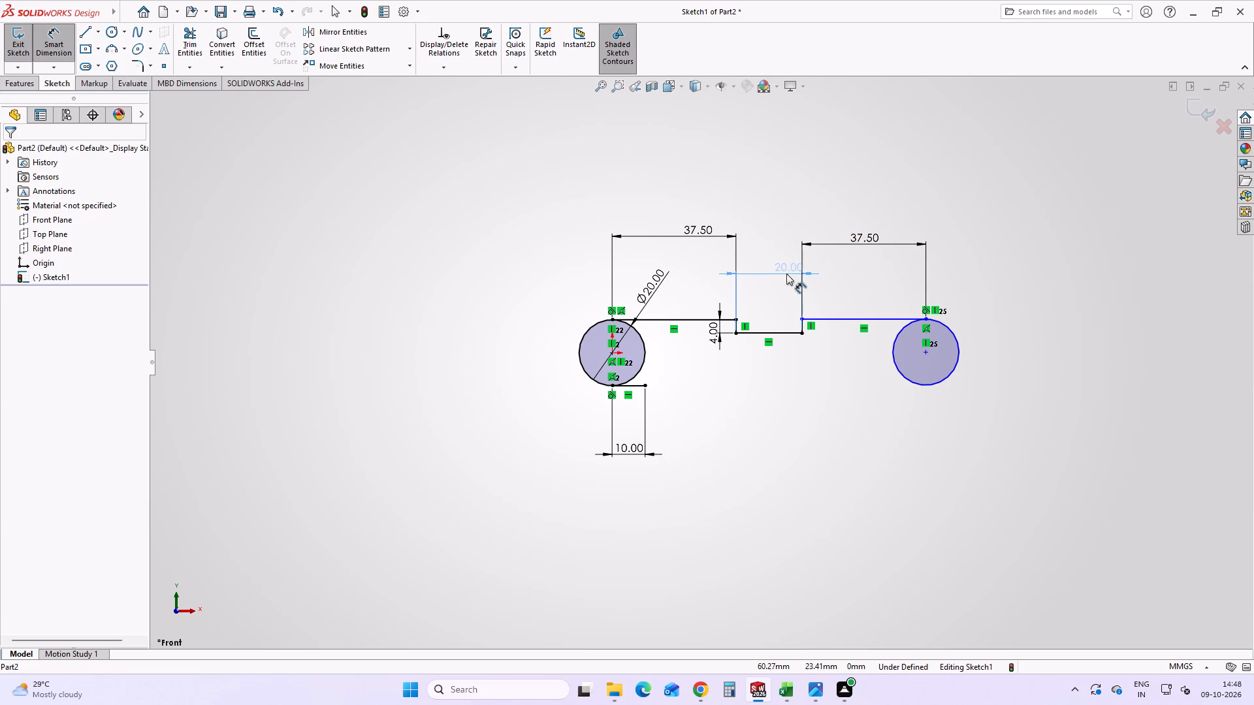
left_click_drag(786, 274, 770, 276)
left_click(811, 275)
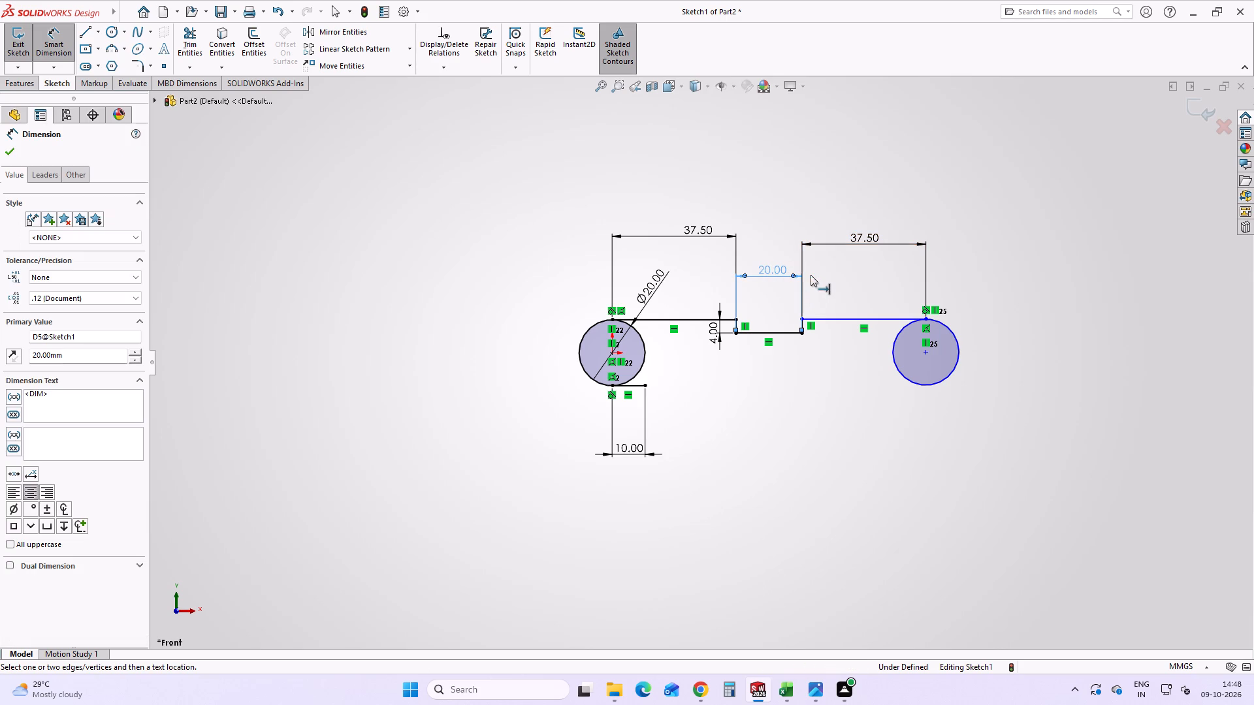
left_click_drag(697, 233, 697, 251)
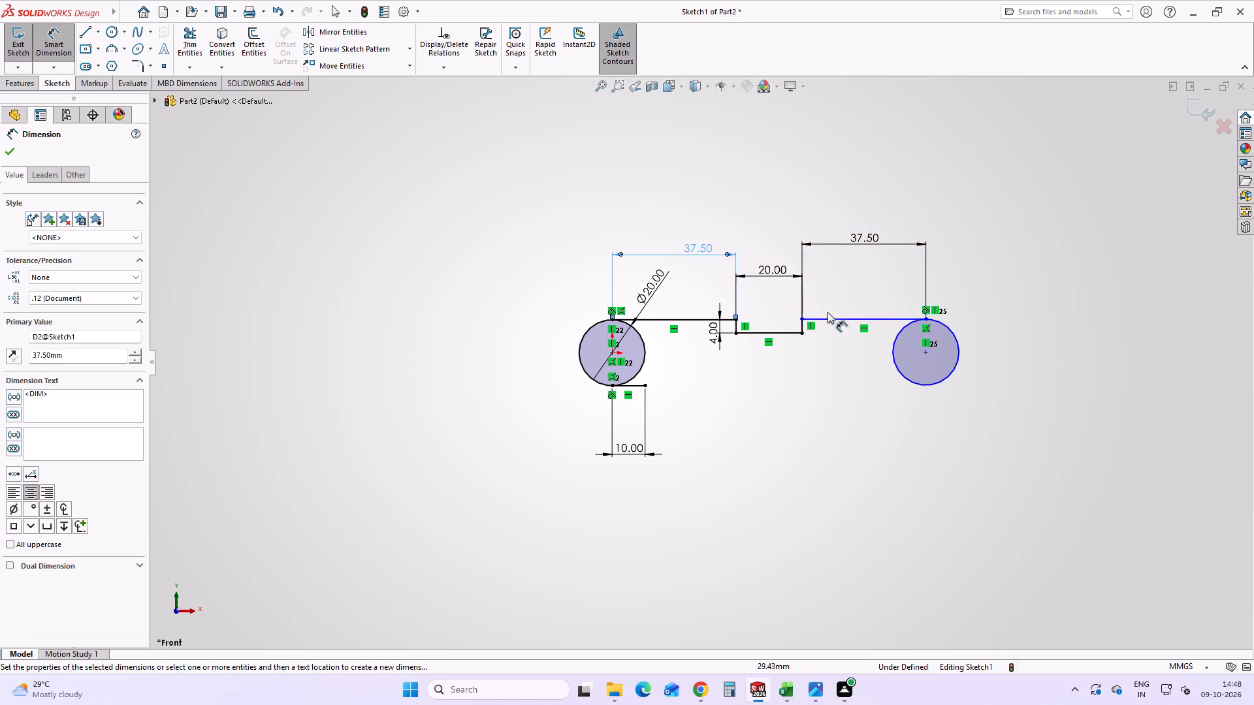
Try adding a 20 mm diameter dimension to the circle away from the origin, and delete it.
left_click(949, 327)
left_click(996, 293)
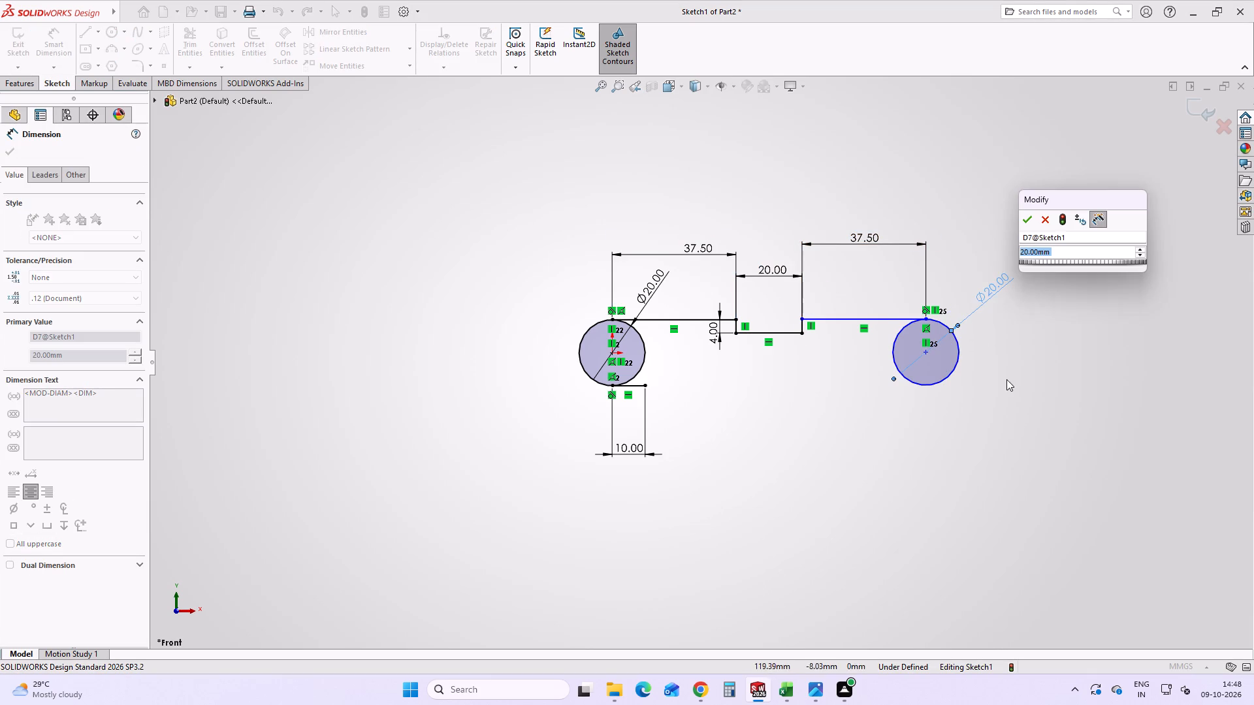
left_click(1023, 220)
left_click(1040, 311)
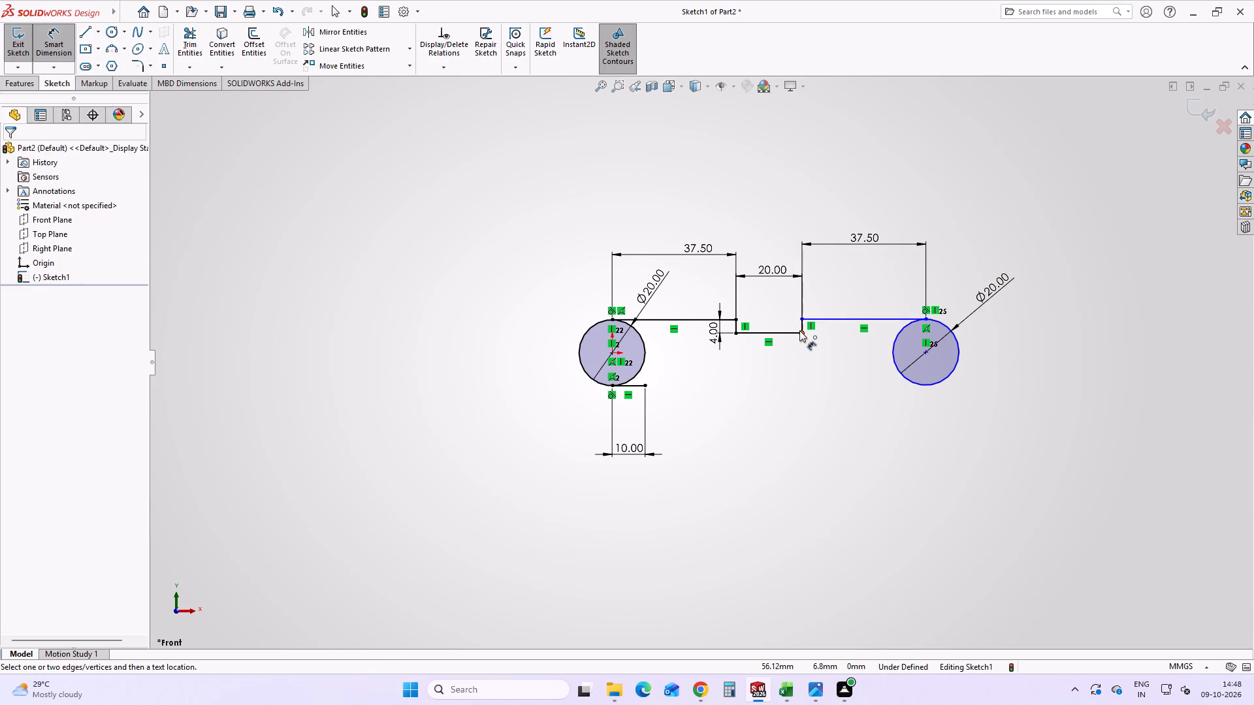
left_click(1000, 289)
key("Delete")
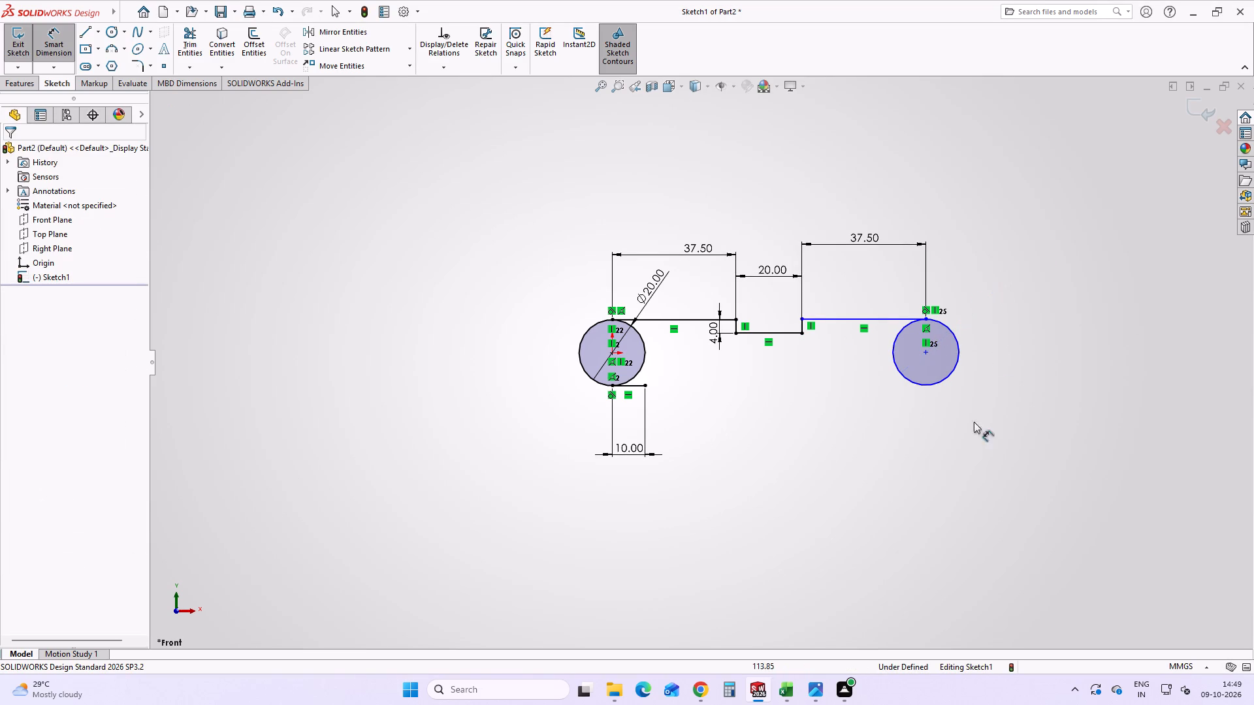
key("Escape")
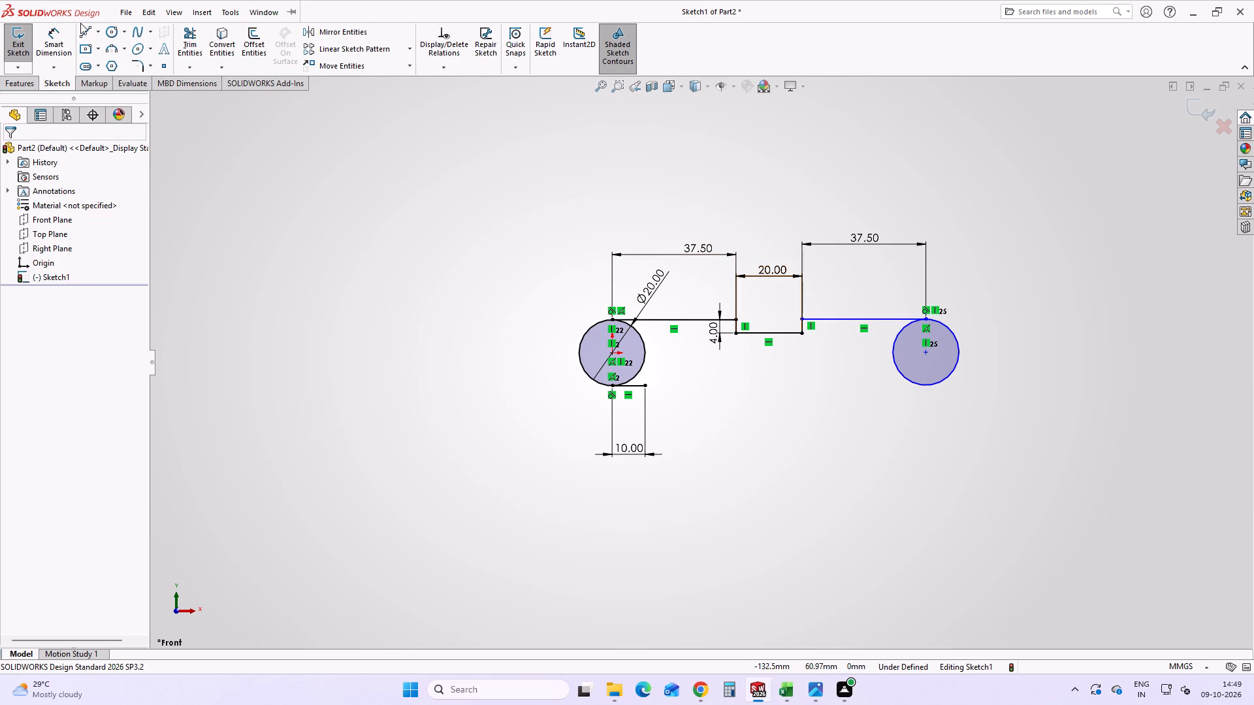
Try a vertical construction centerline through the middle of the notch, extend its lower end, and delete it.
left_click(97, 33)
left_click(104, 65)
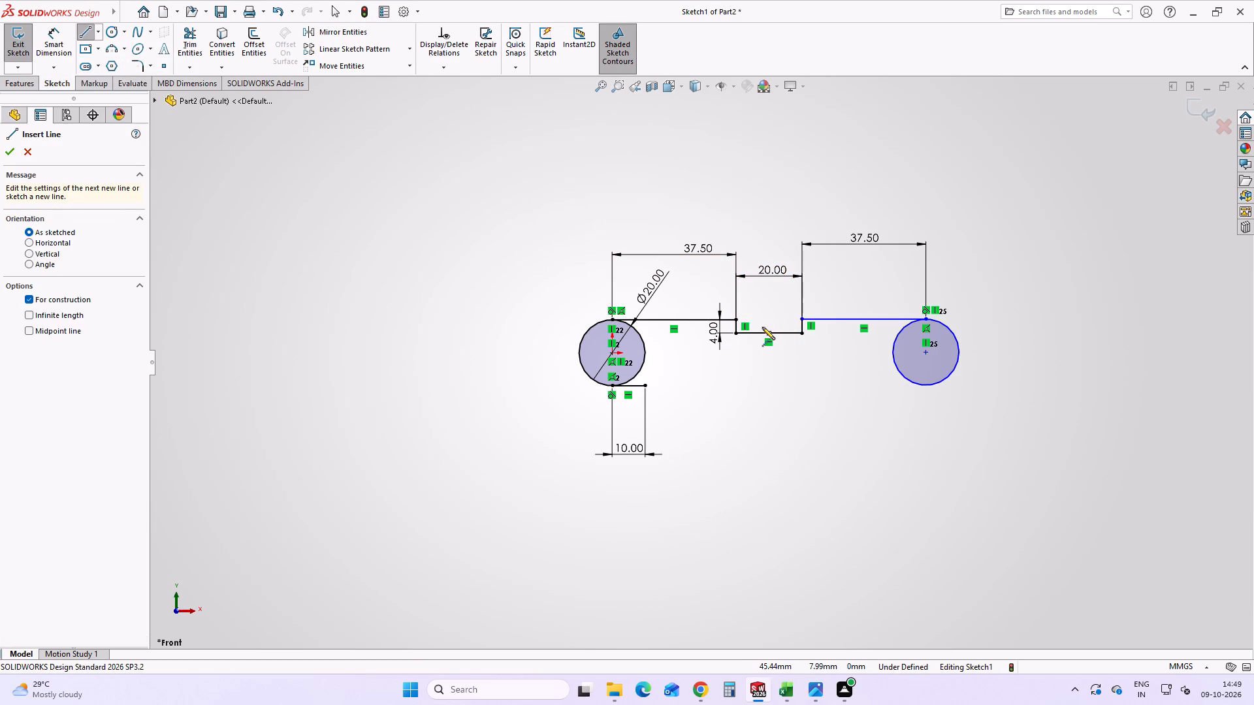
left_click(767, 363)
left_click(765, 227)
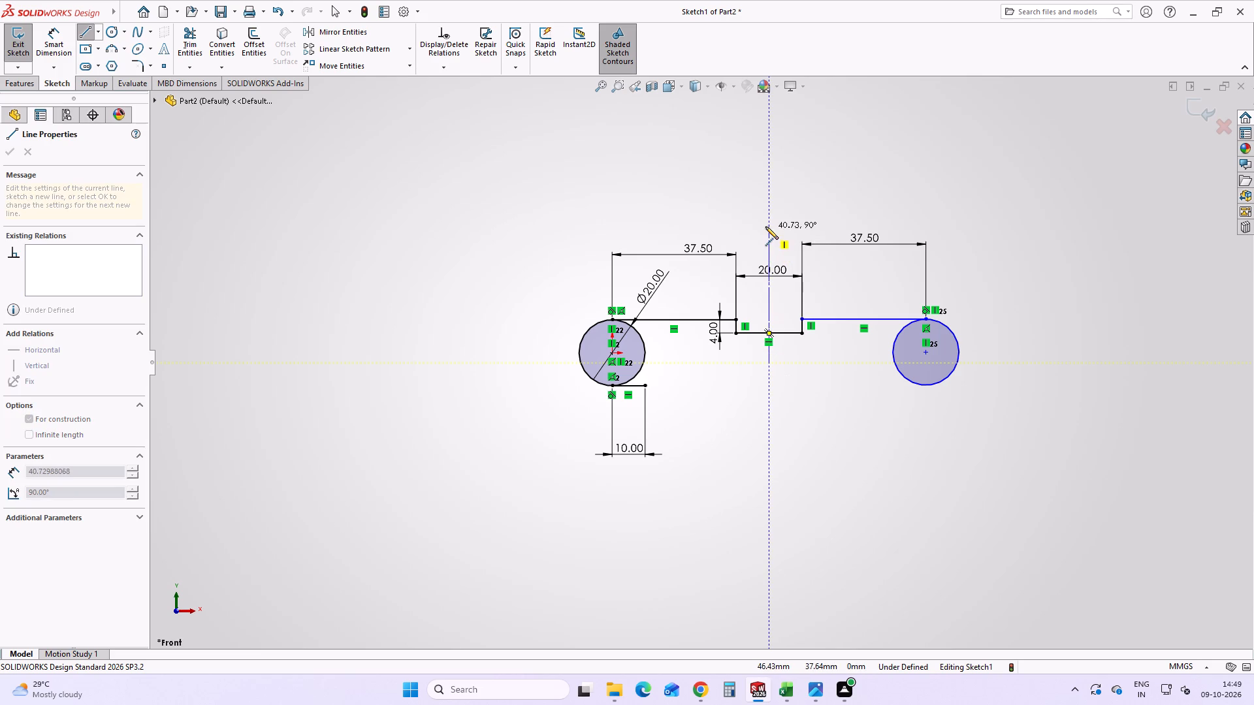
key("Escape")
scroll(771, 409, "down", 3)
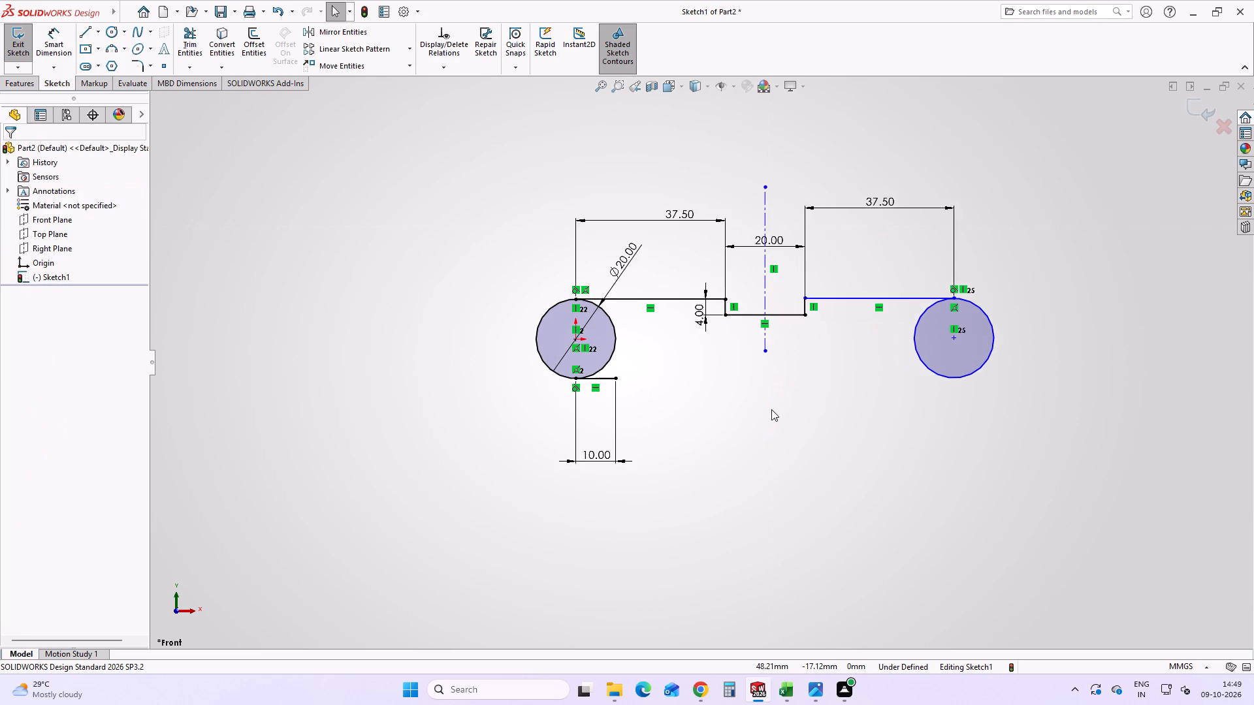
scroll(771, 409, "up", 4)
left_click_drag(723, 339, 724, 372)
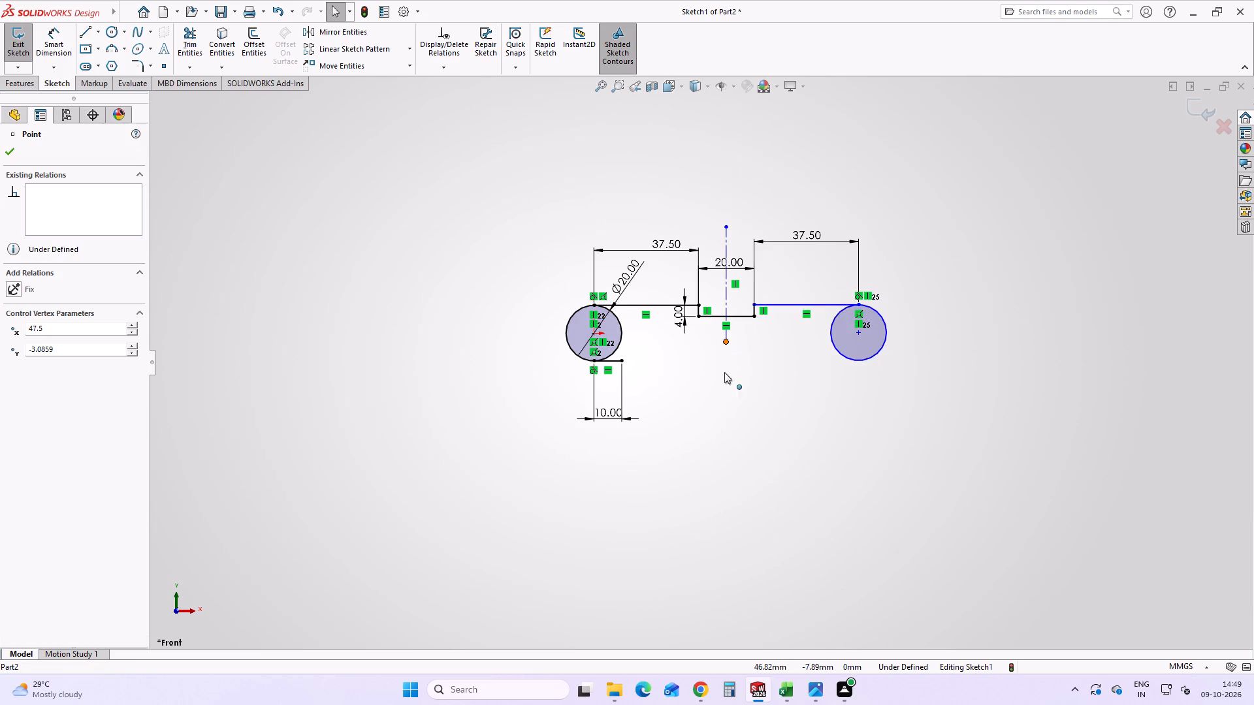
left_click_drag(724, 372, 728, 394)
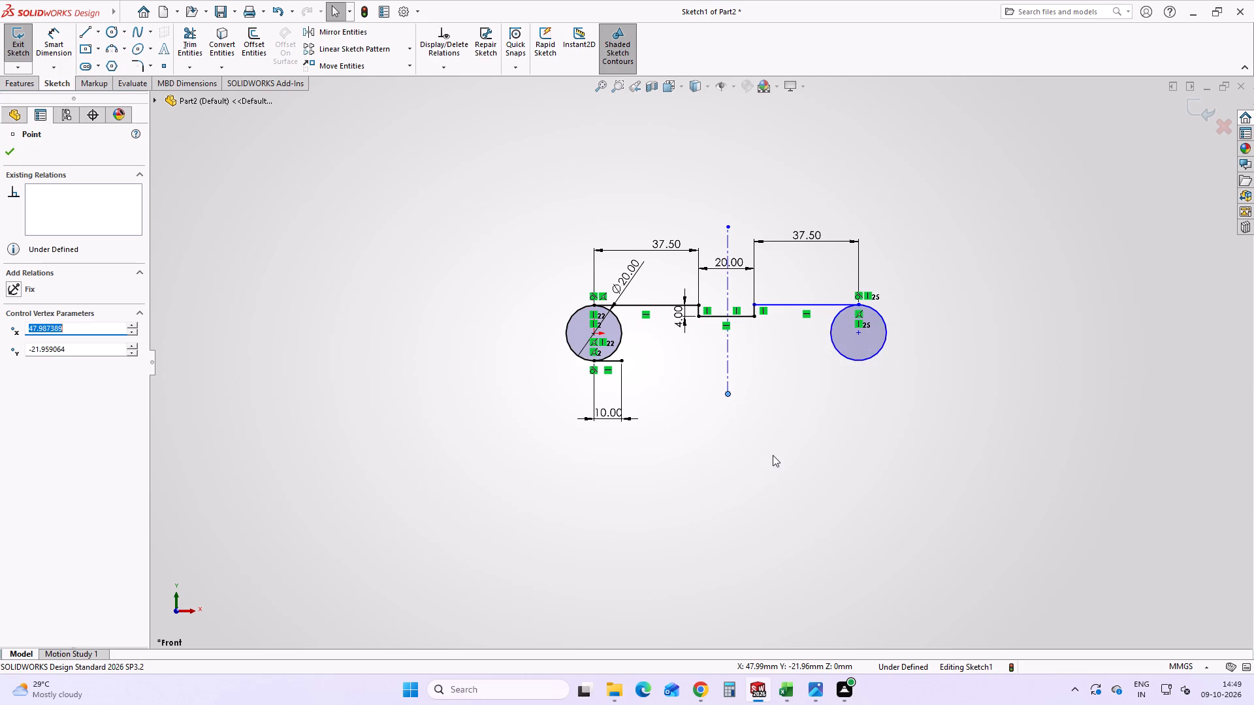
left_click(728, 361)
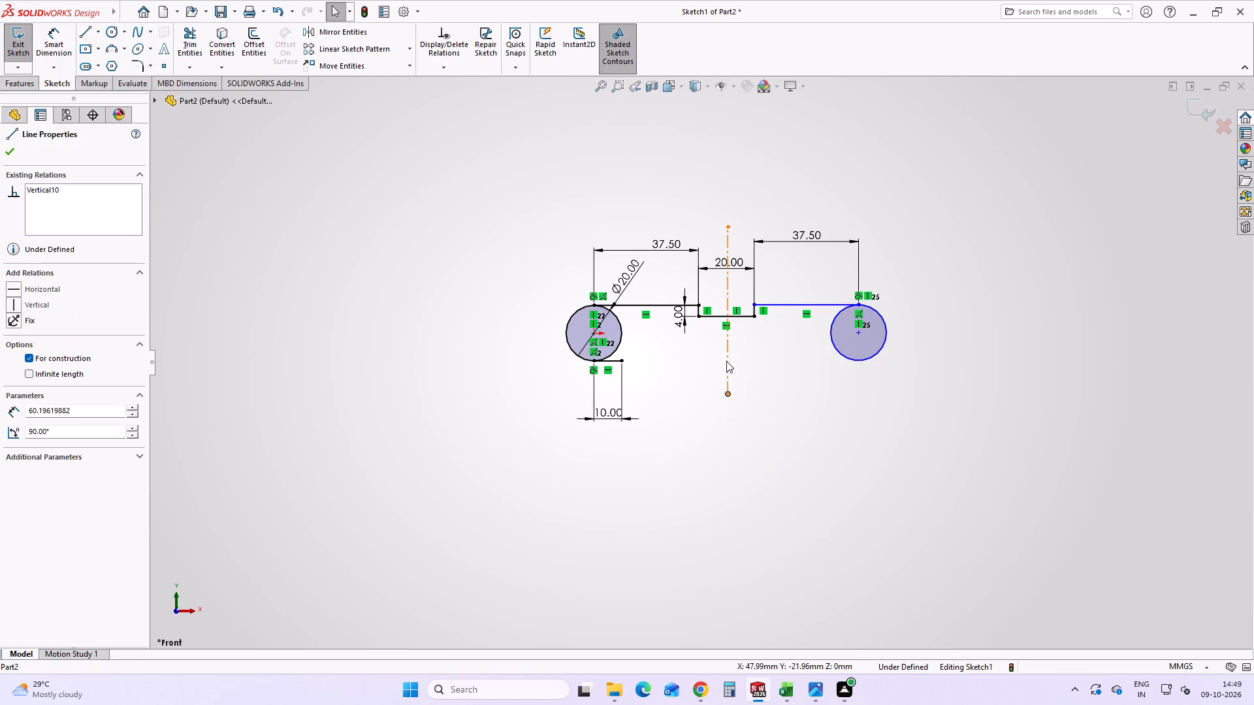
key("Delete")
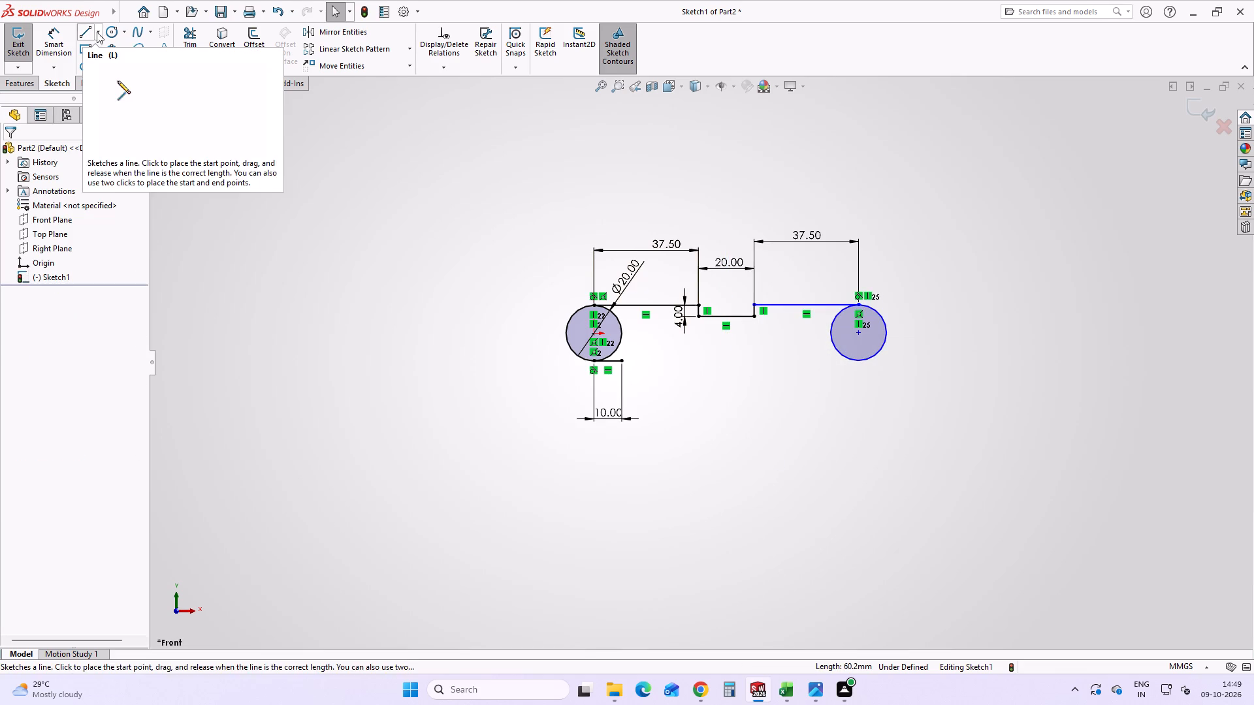
Draw a vertical centerline aligned with the midpoint of the notch's bottom line, extending above and below the profile.
left_click(97, 32)
left_click(115, 63)
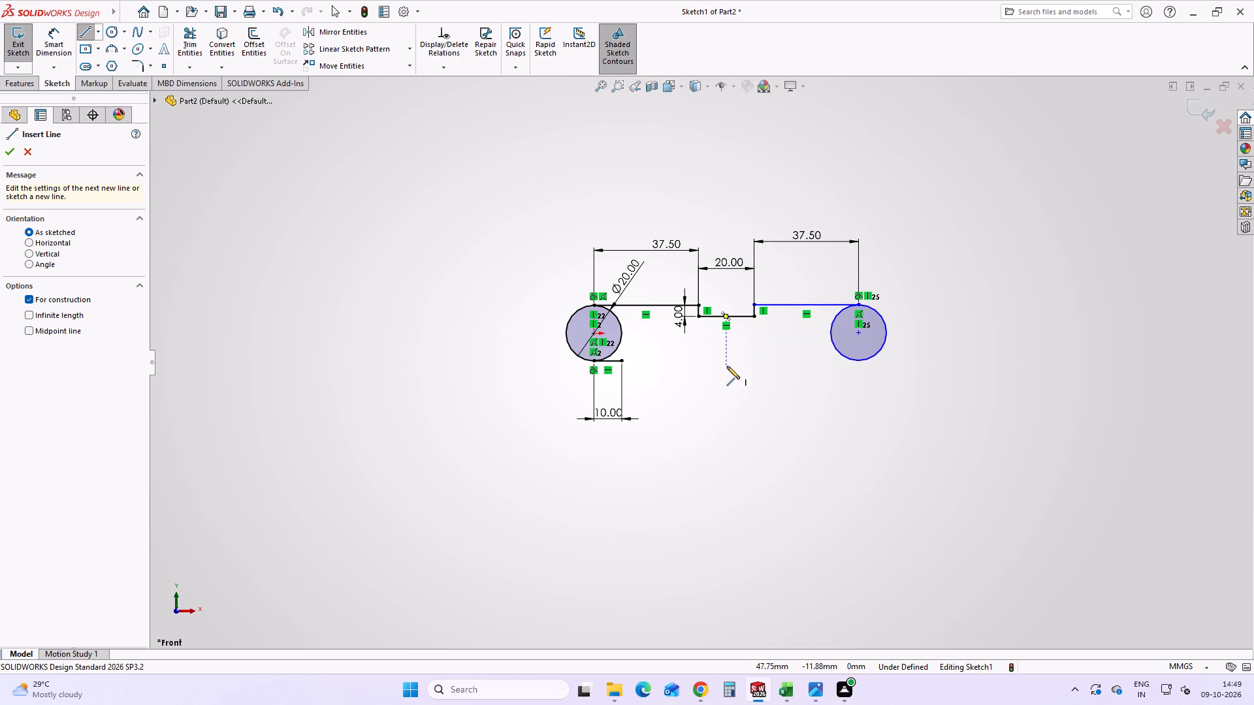
left_click(728, 388)
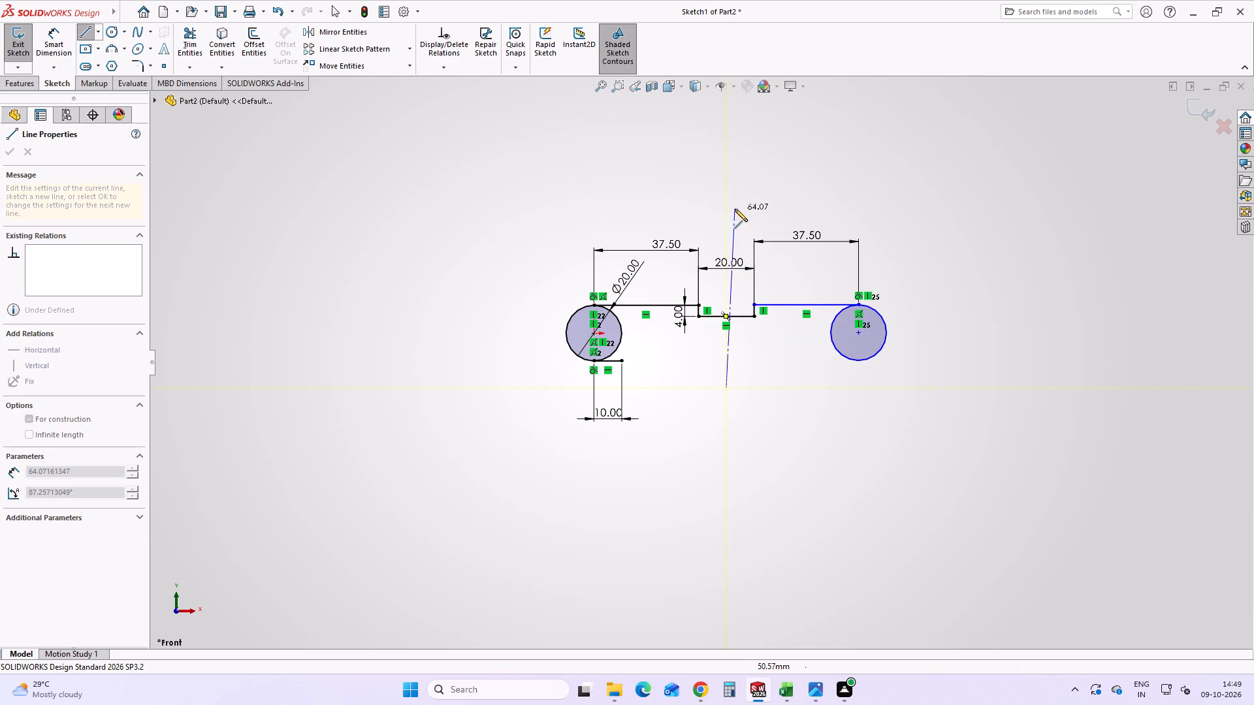
left_click(727, 179)
key("Escape")
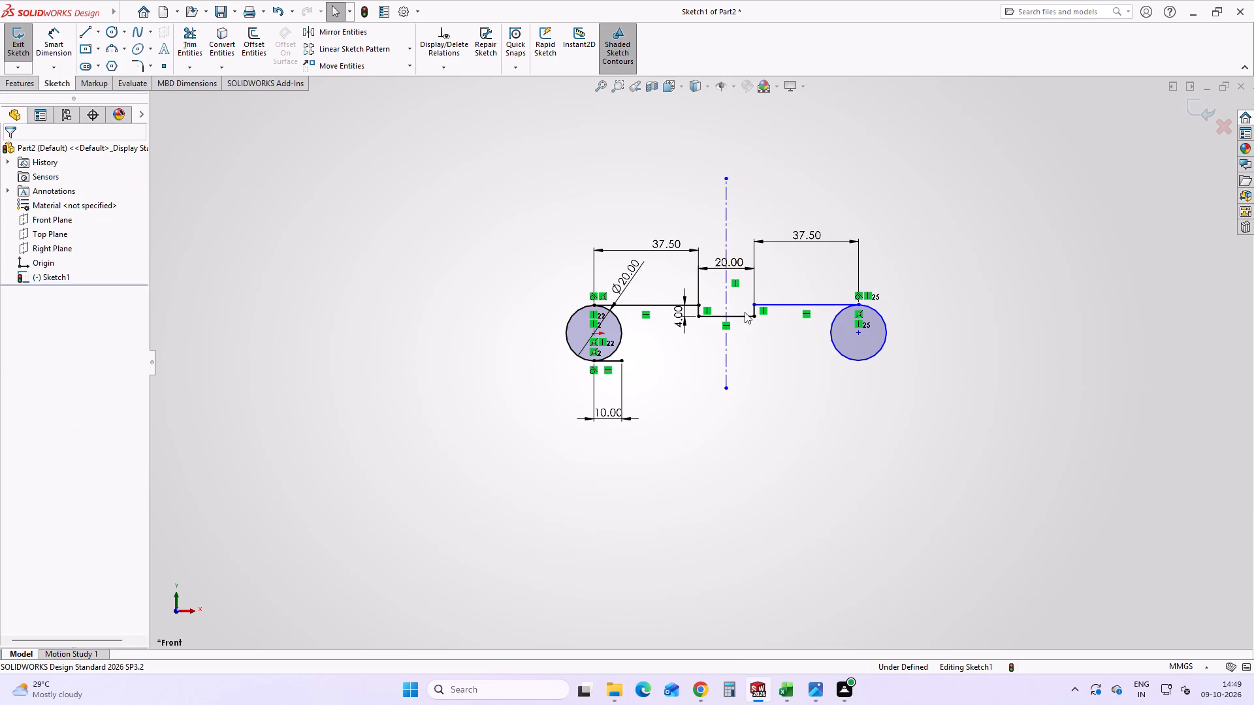
Examine section B-B of the HANDWHEEL.png drawing for the hub's shape and dimensions.
left_click(811, 694)
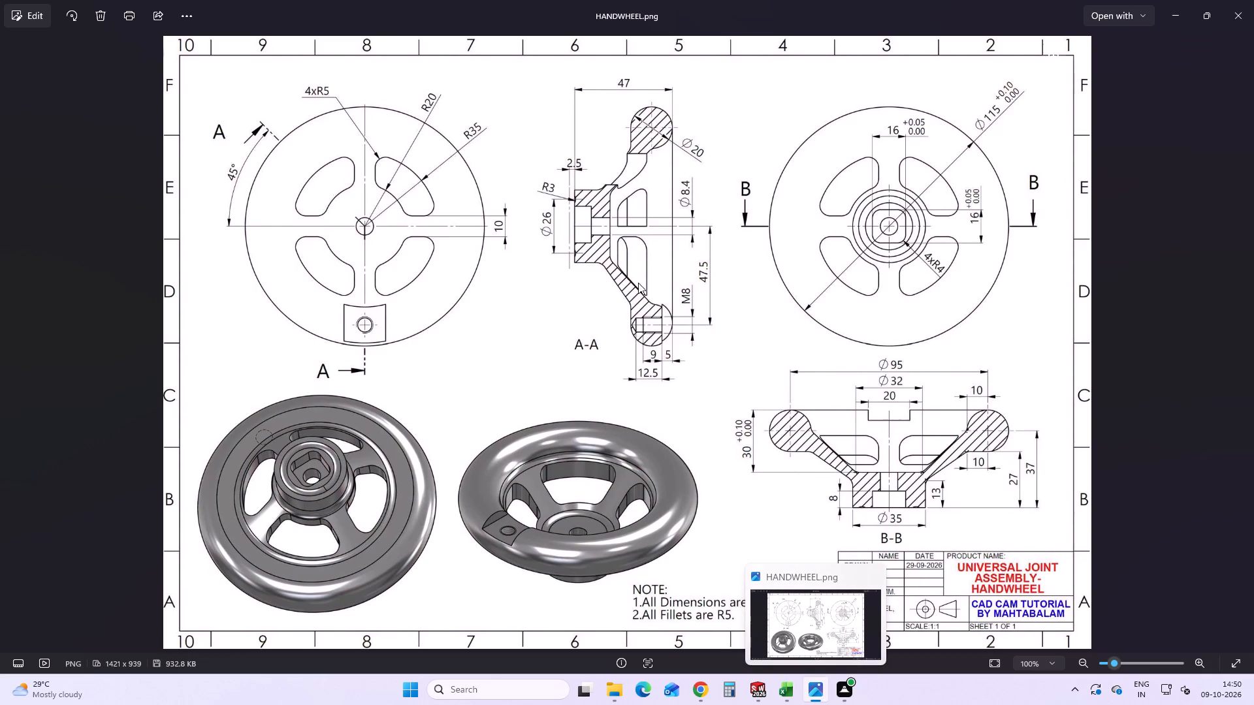
left_click(810, 692)
left_click(810, 692)
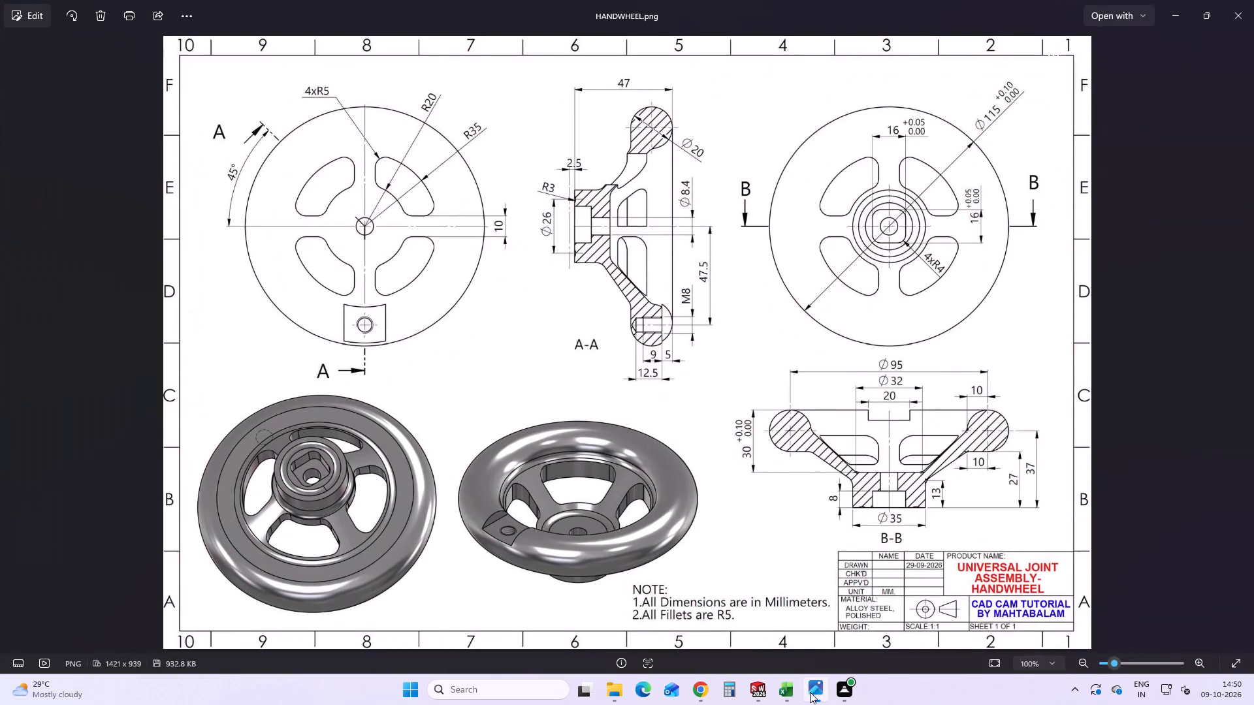
left_click(810, 692)
left_click(810, 692)
left_click(759, 686)
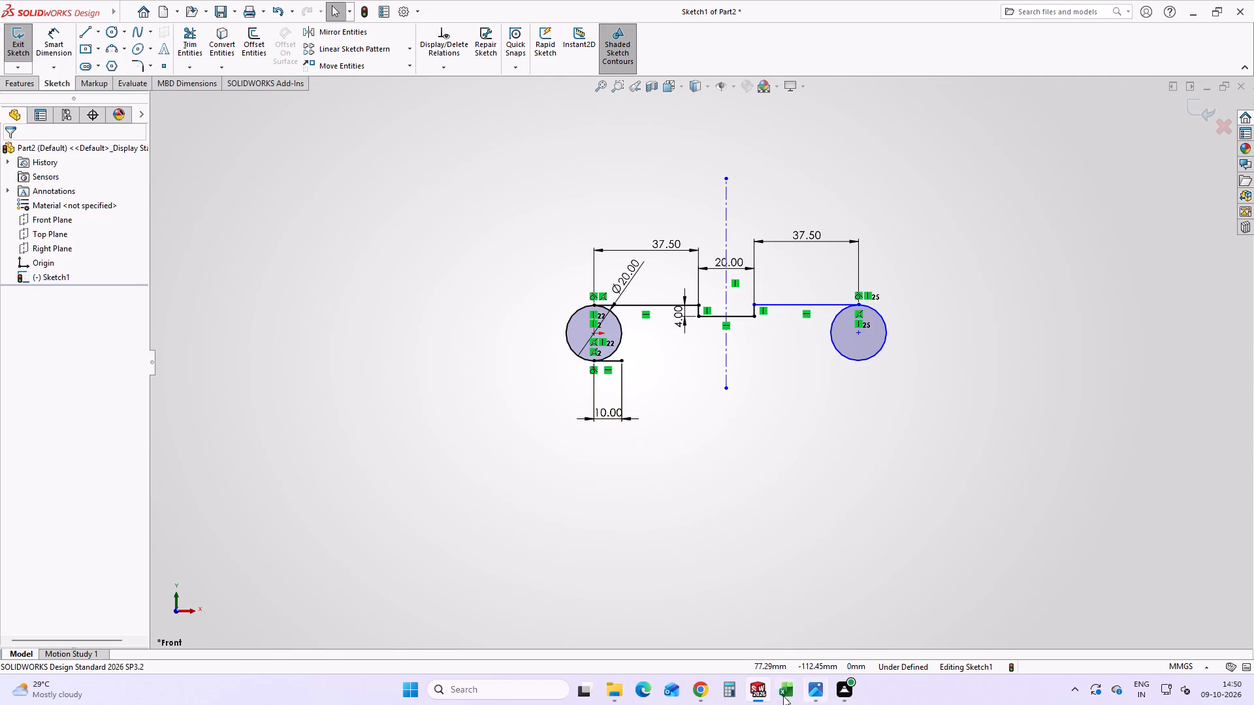
left_click(814, 697)
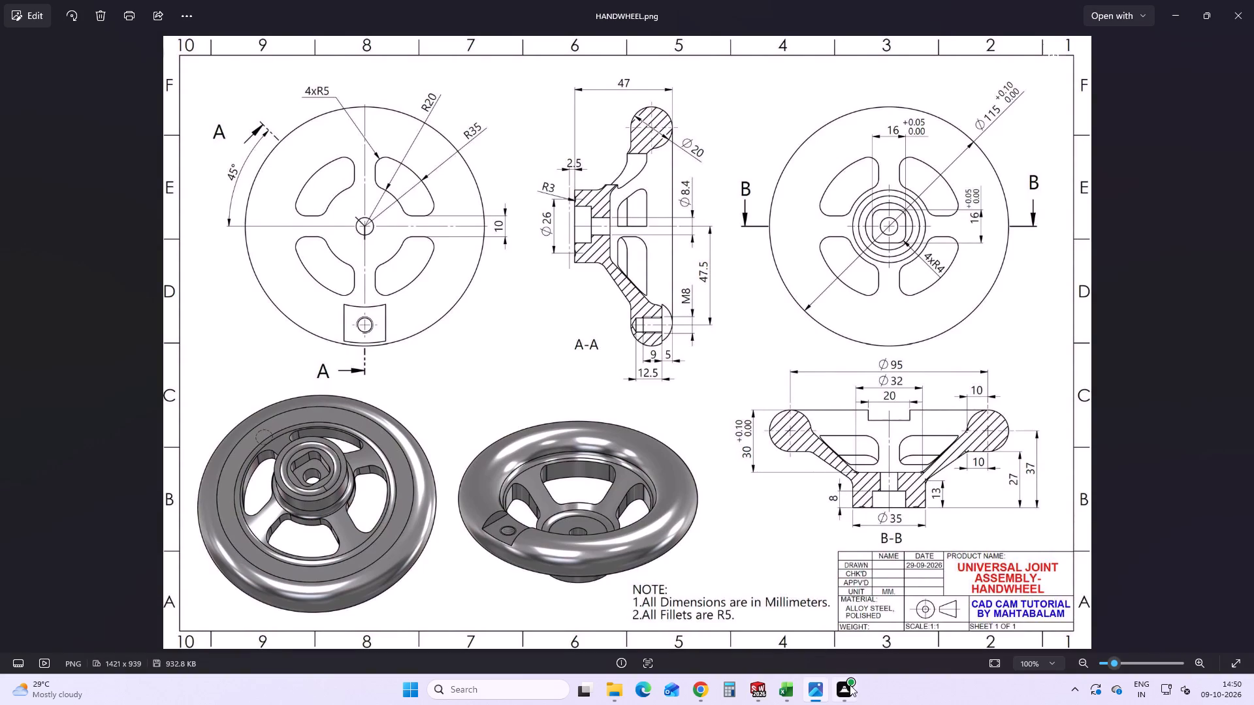
left_click(808, 685)
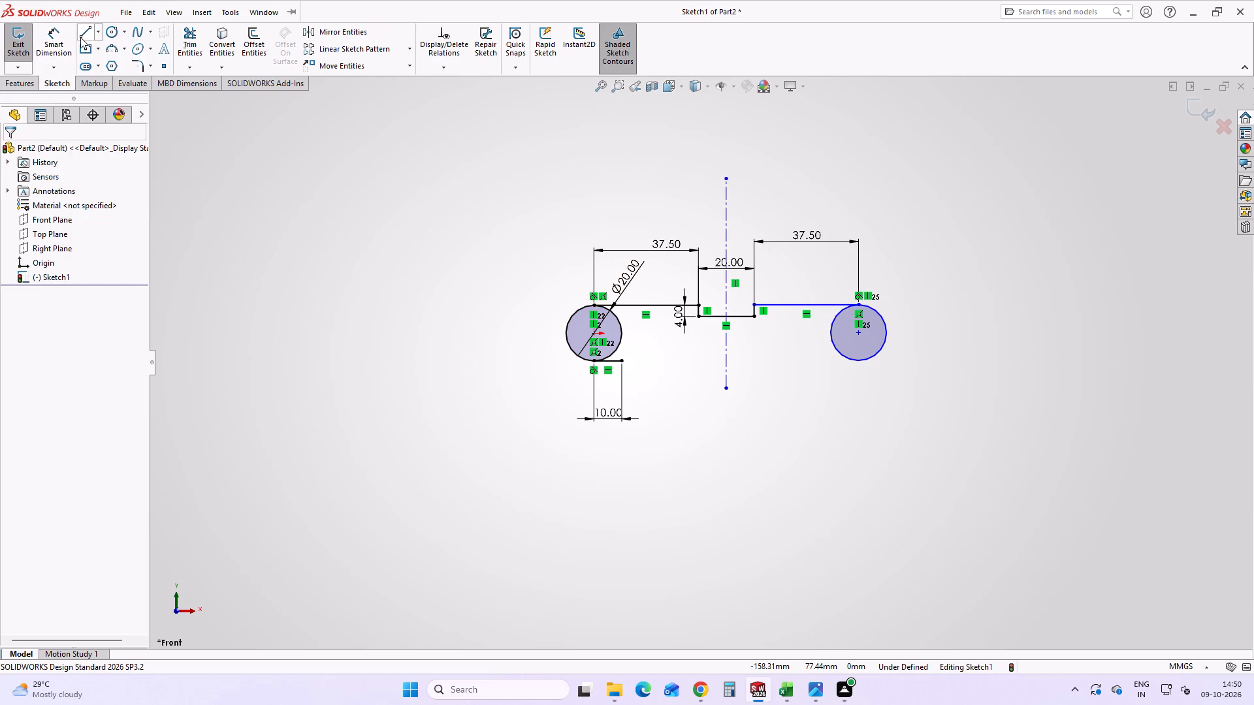
Sketch a vertical hub side line about 12 mm long below the profile, between the origin circle and the centerline.
left_click(80, 37)
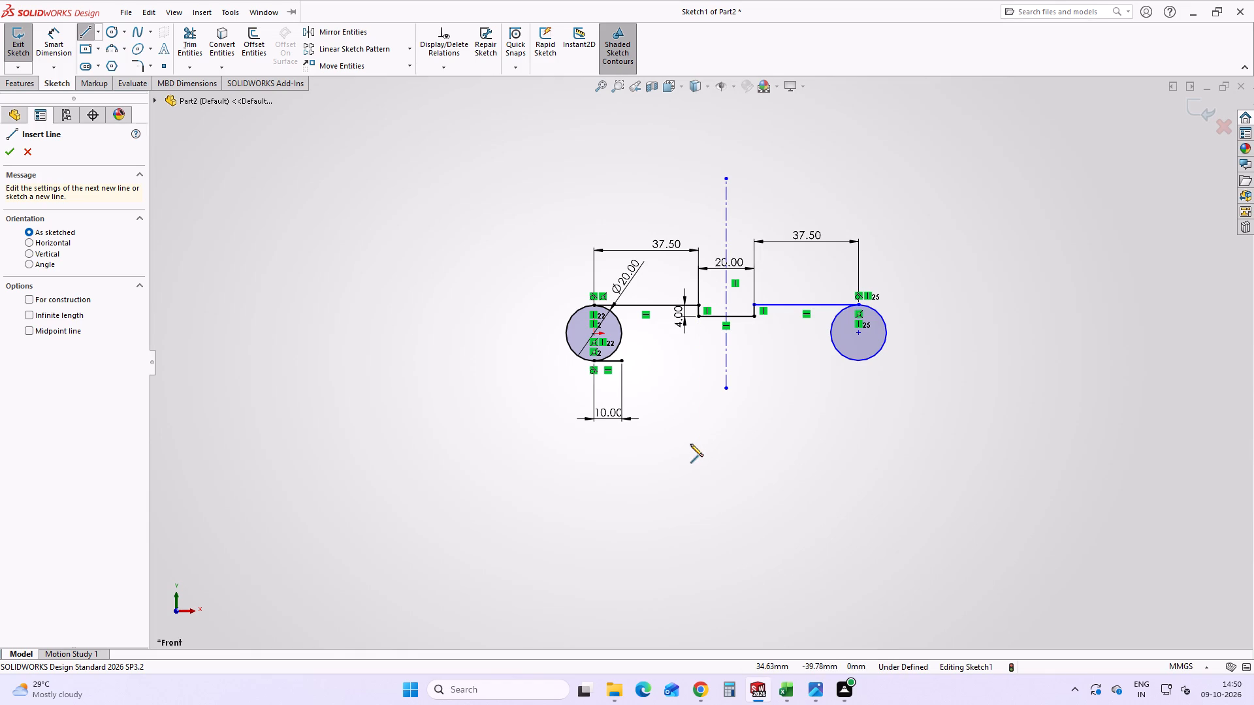
left_click(688, 450)
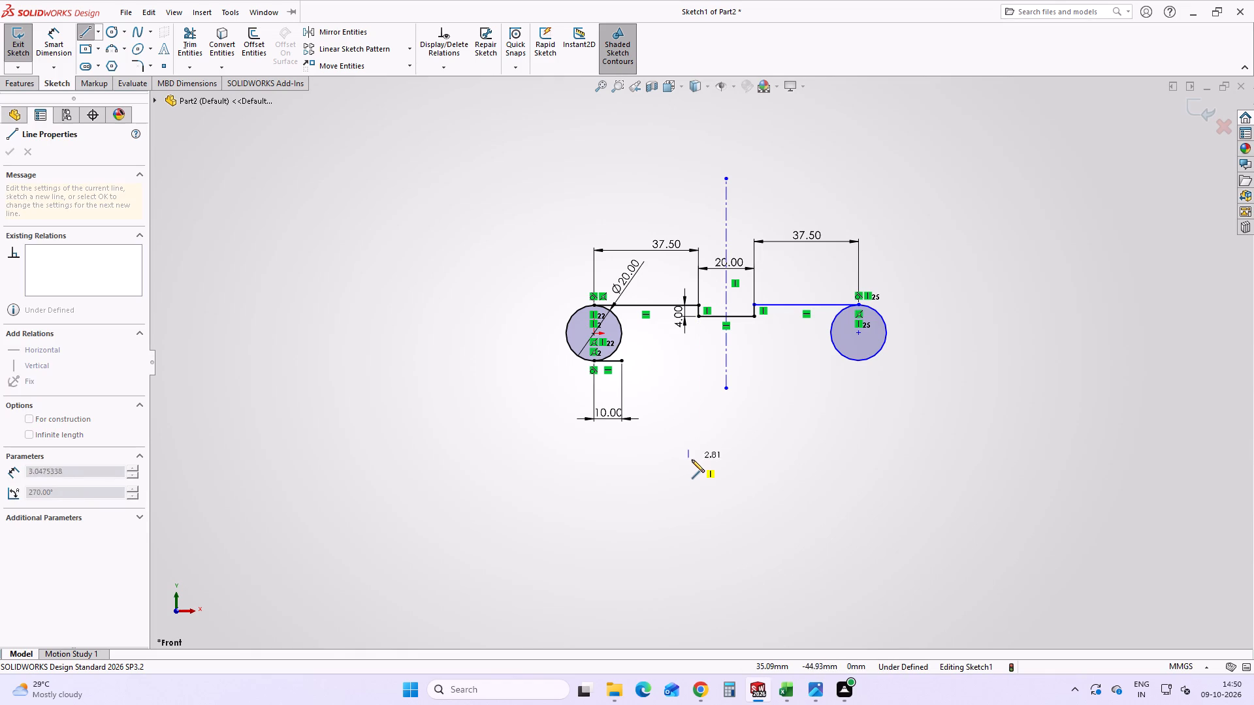
left_click(692, 484)
key("Escape")
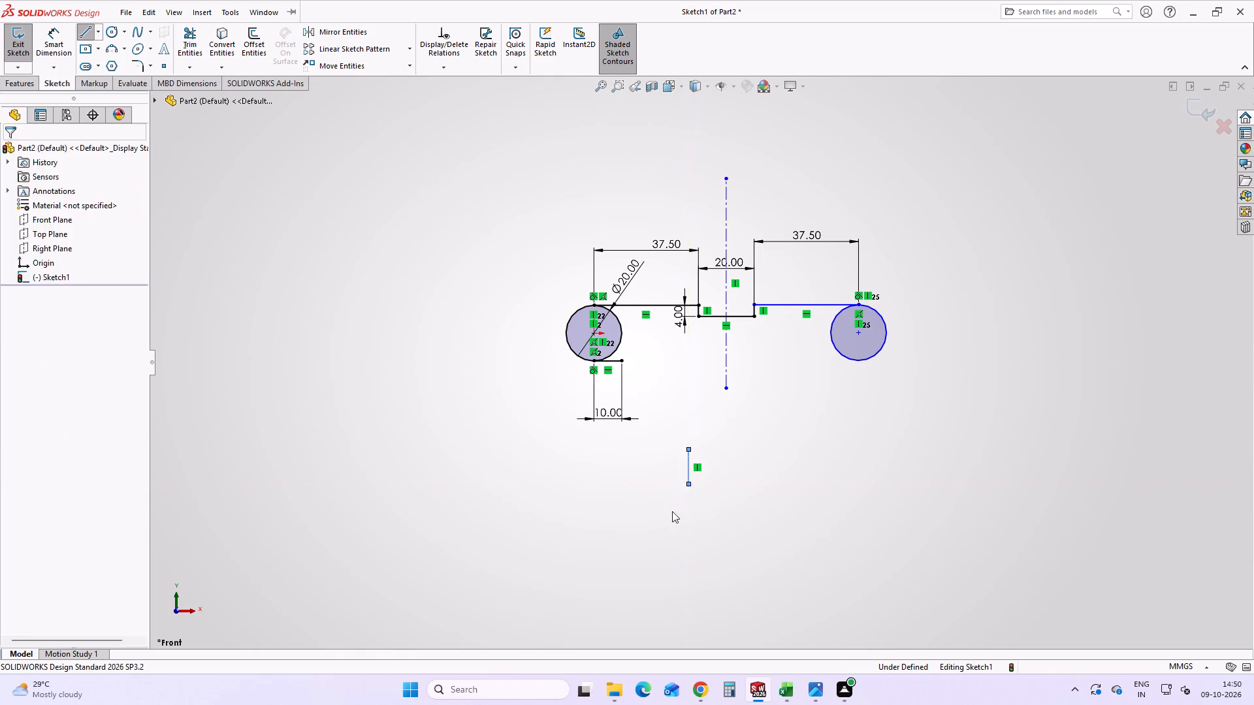
Dimension the vertical hub side line to 13 mm, checking the handwheel drawing for the height.
left_click(56, 42)
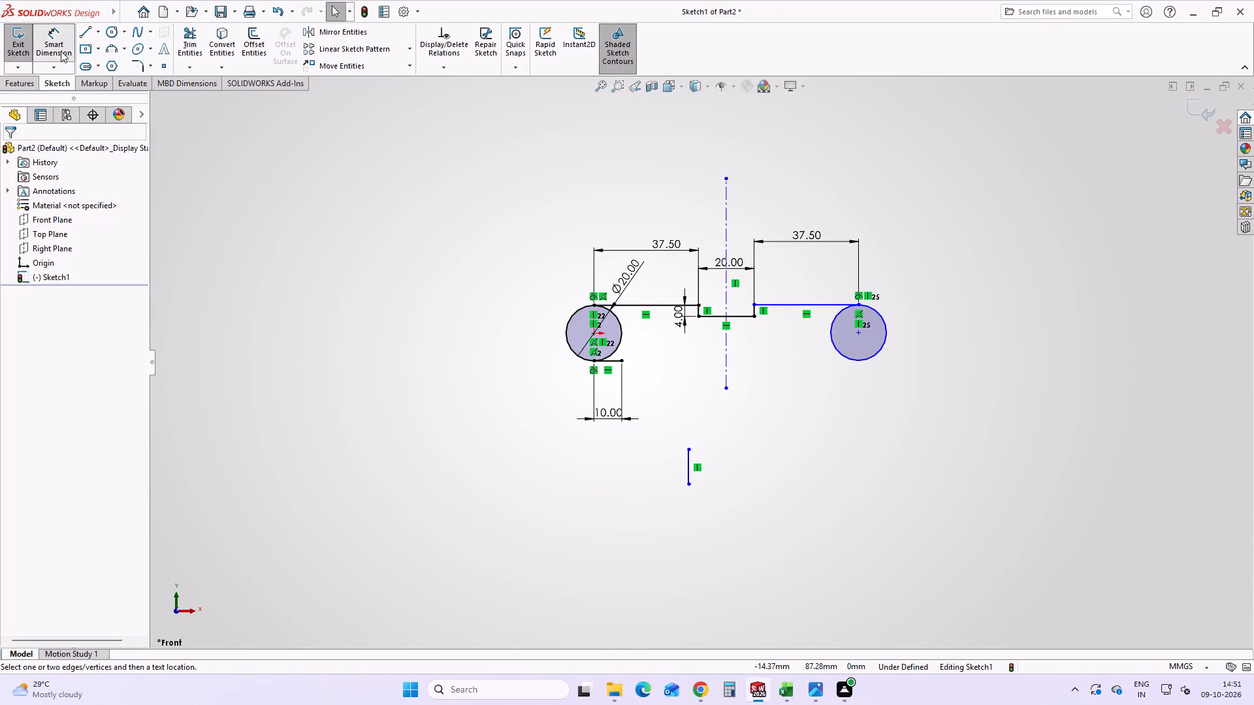
left_click(686, 460)
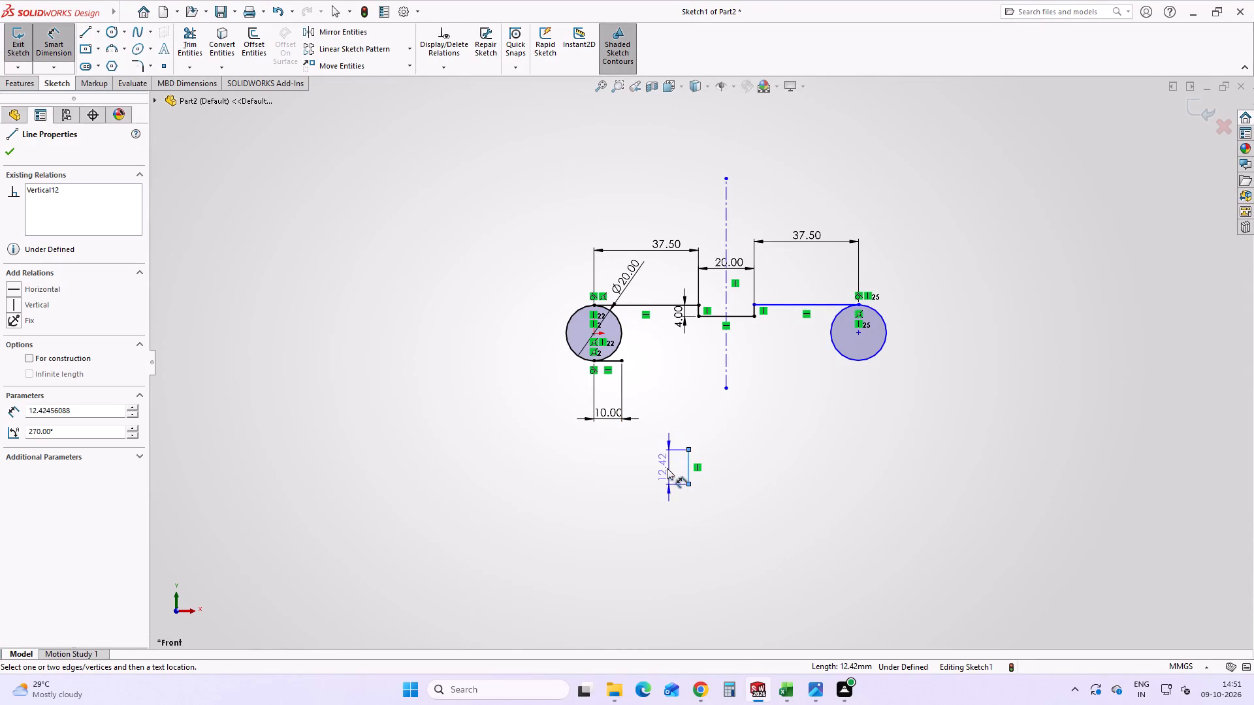
left_click(645, 469)
left_click(814, 686)
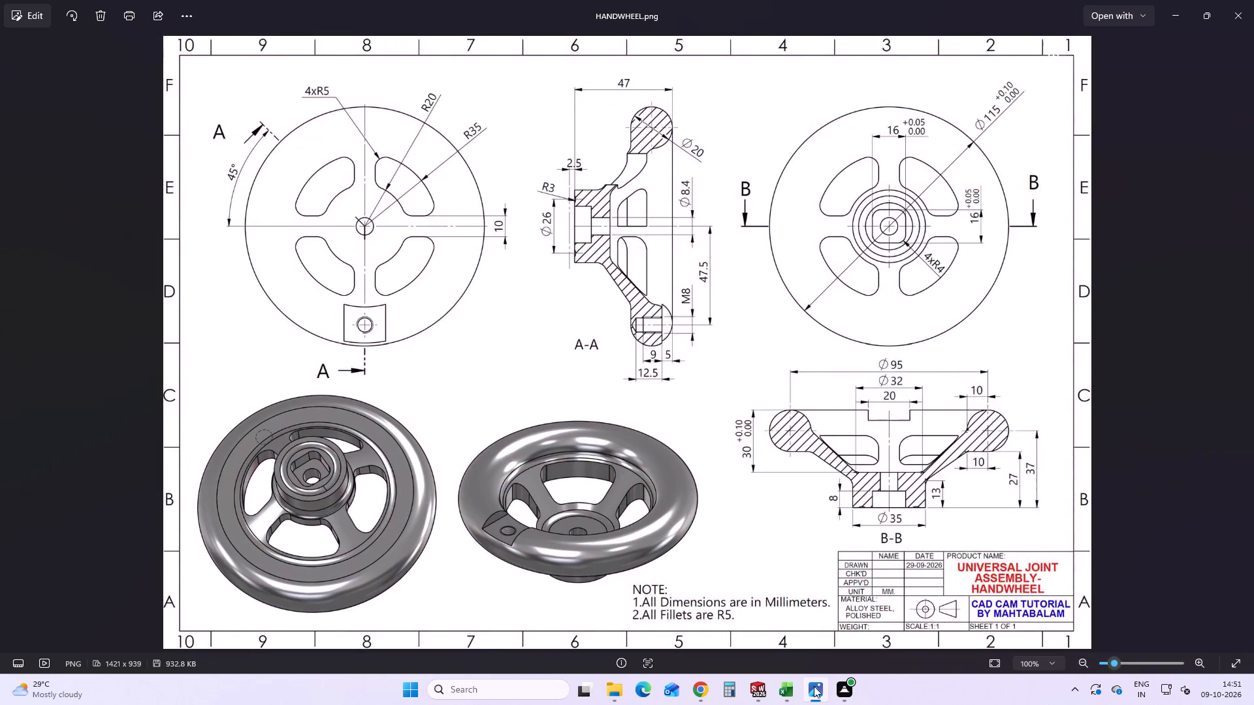
left_click(814, 686)
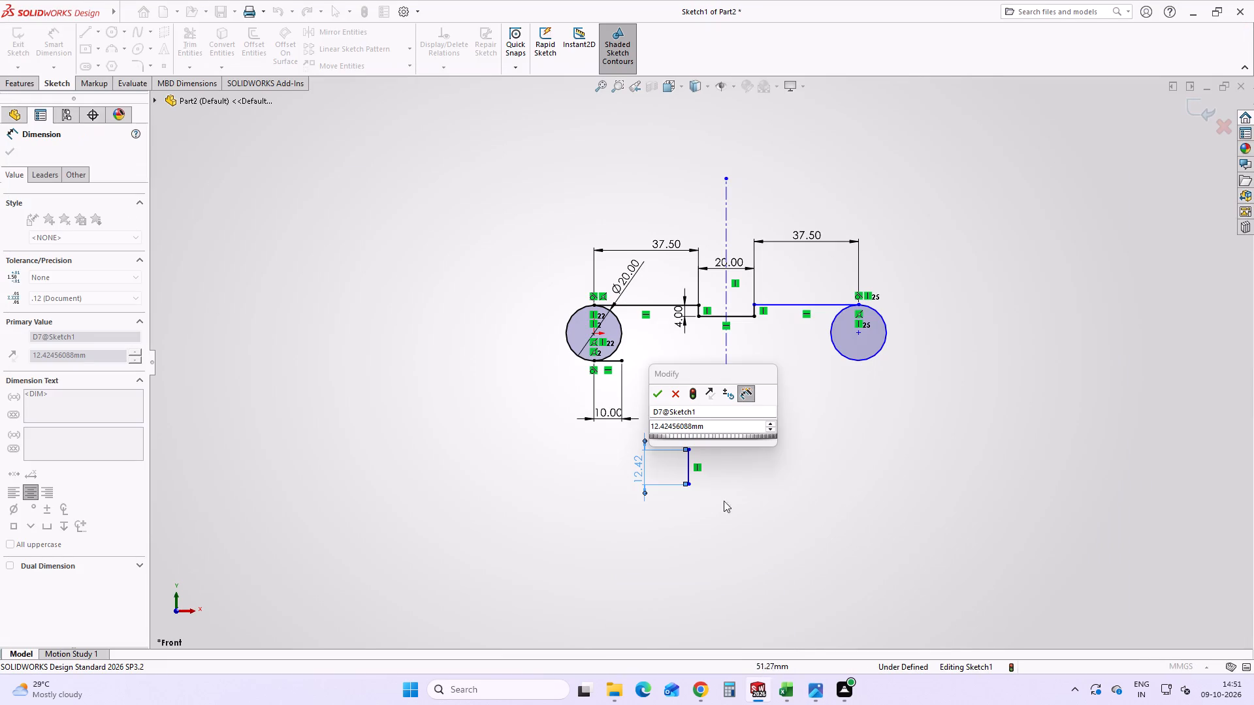
left_click(683, 423)
type("13")
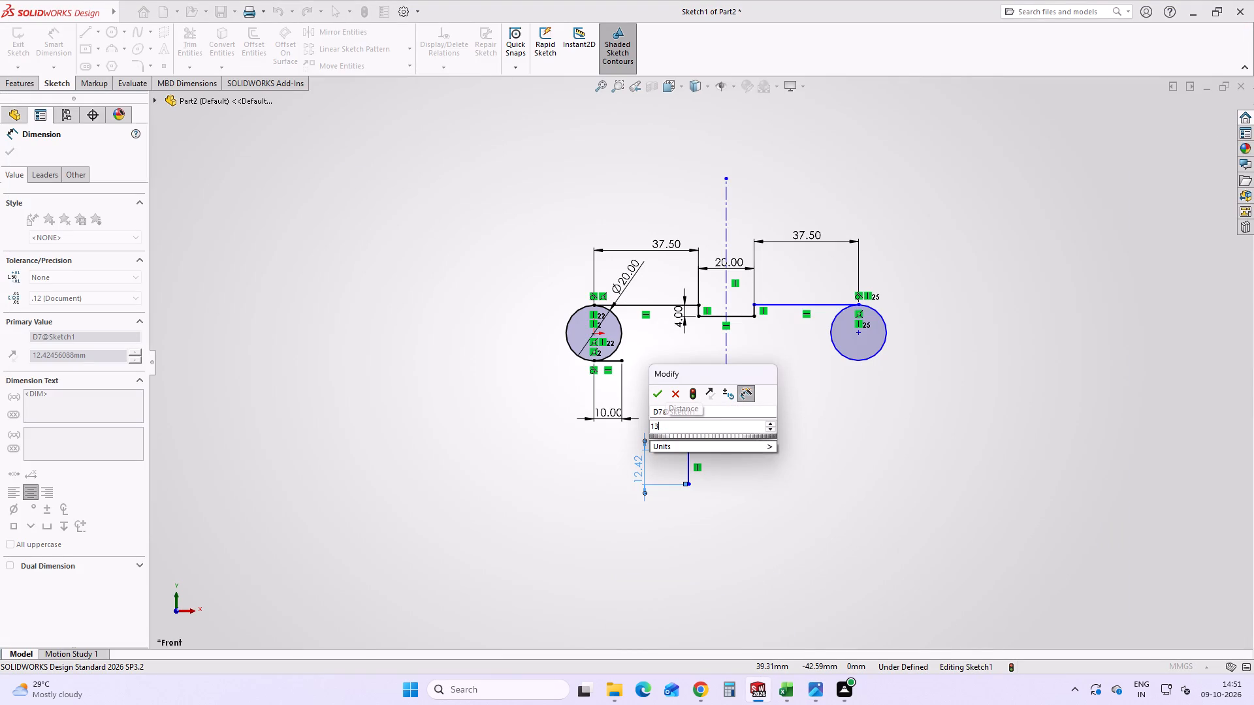
key("Return")
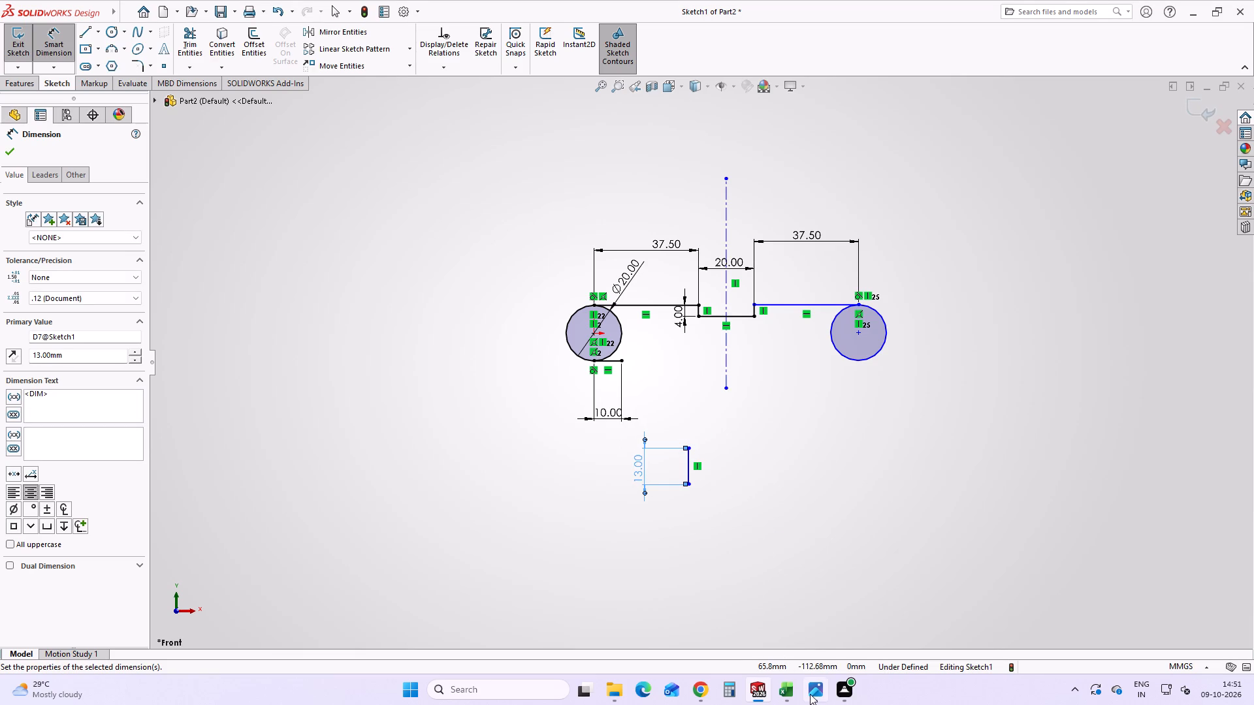
Check the hub diameter in section B-B of the drawing and compute 35 divided by 2 in the Calculator.
left_click(816, 694)
left_click(816, 694)
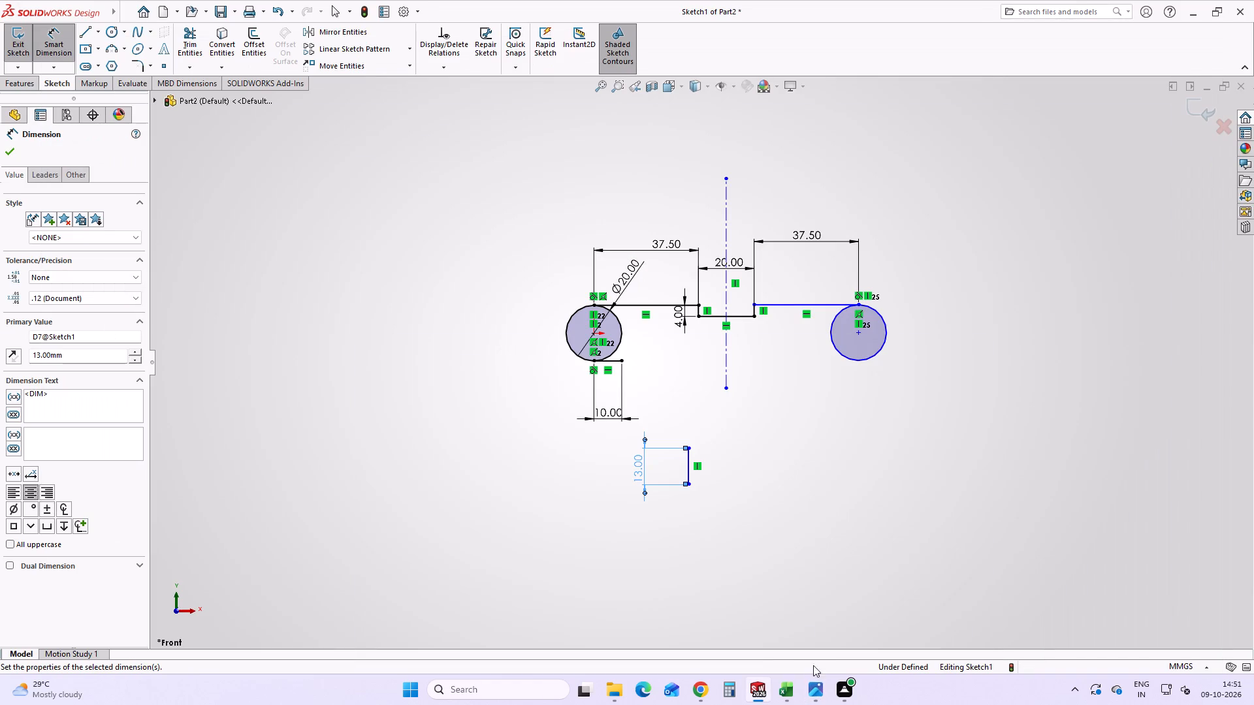
left_click(820, 704)
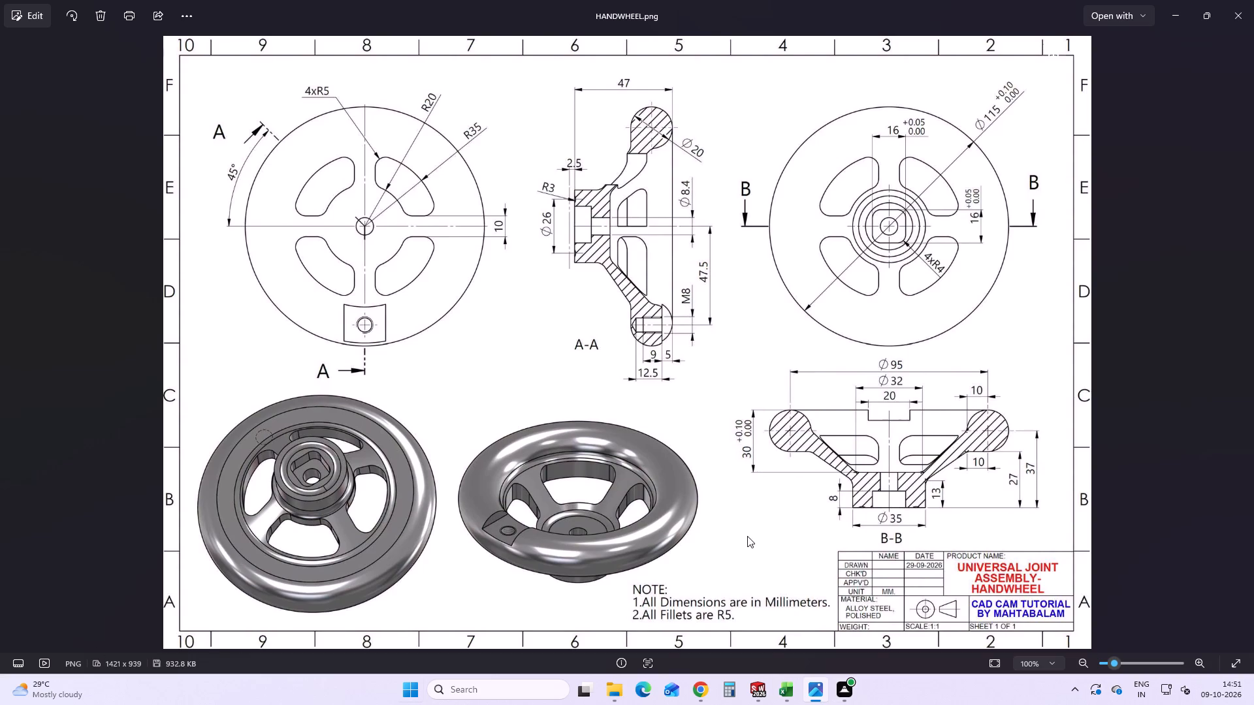
left_click(730, 700)
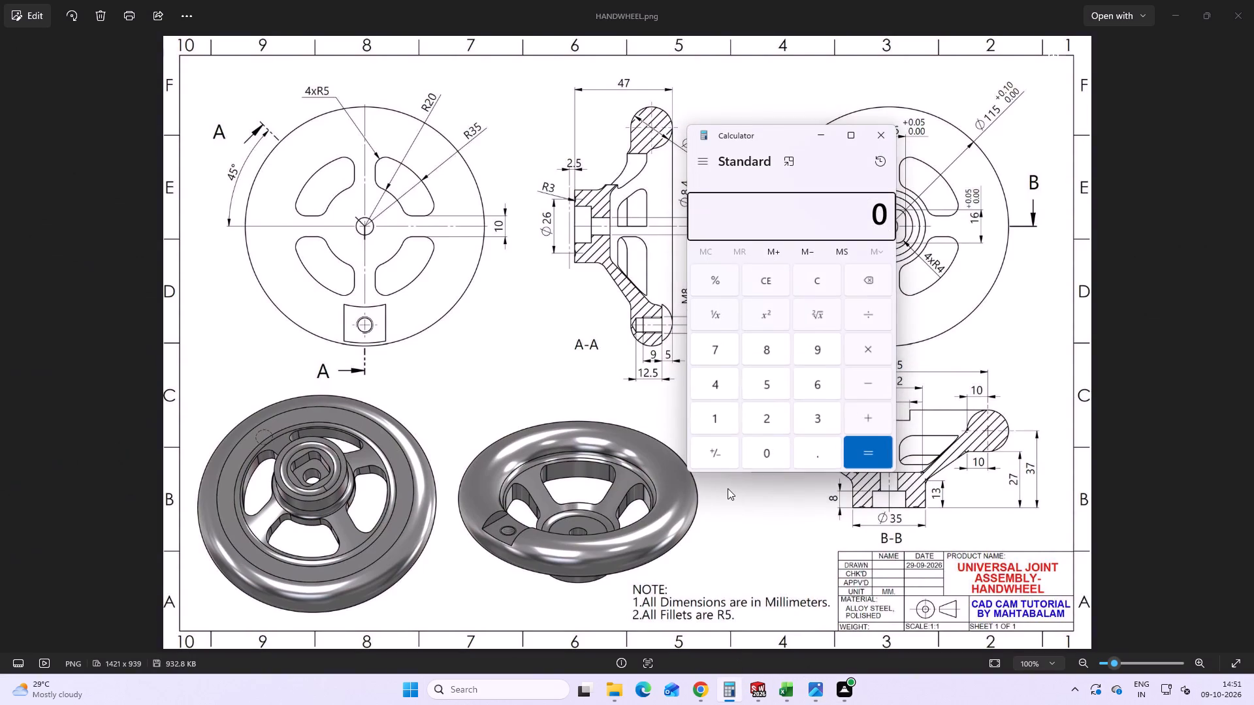
type("35")
key("slash")
key("2")
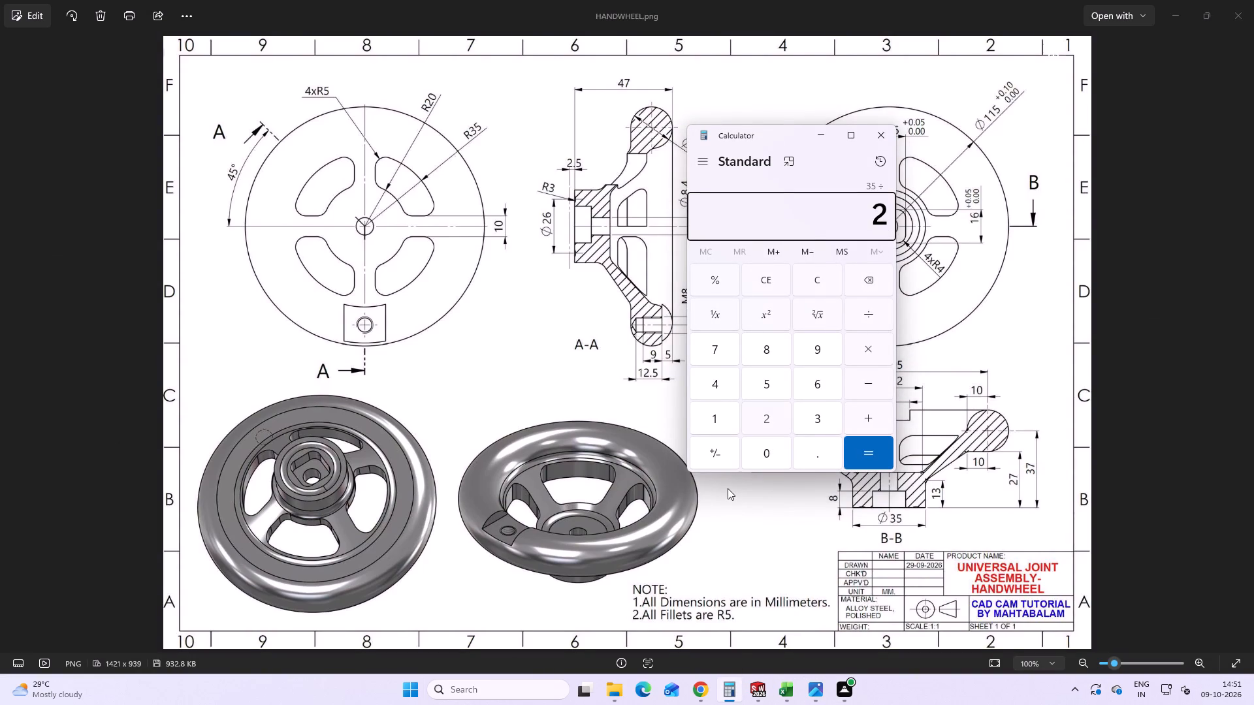
key("Return")
left_click(814, 136)
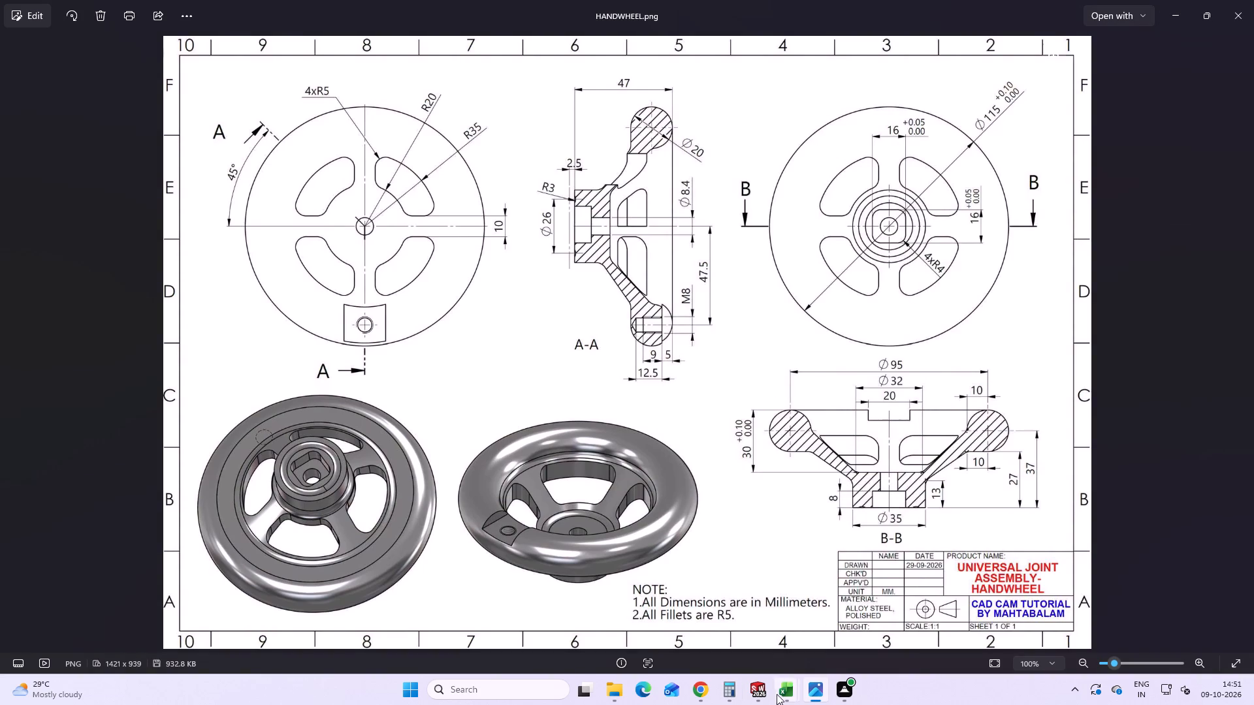
left_click(756, 696)
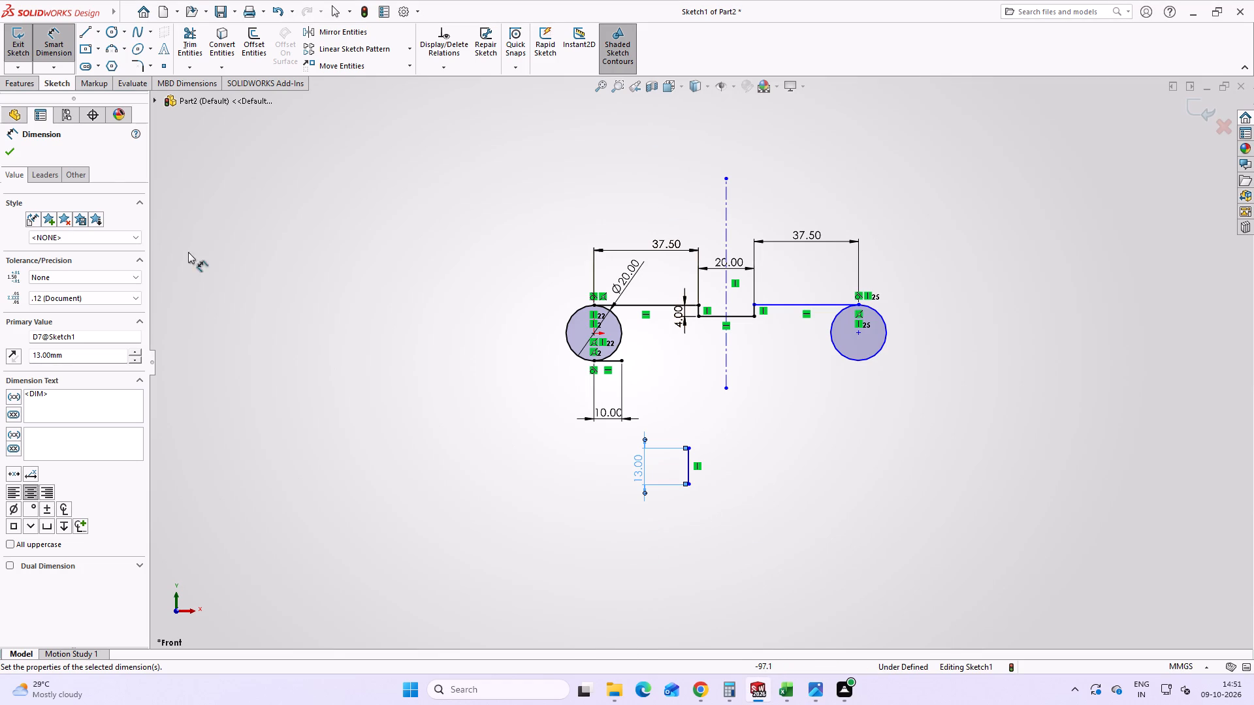
Sketch a horizontal line about 14 mm long from the lower end of the 13 mm line, ending directly below the centerline.
key("Escape")
left_click(84, 29)
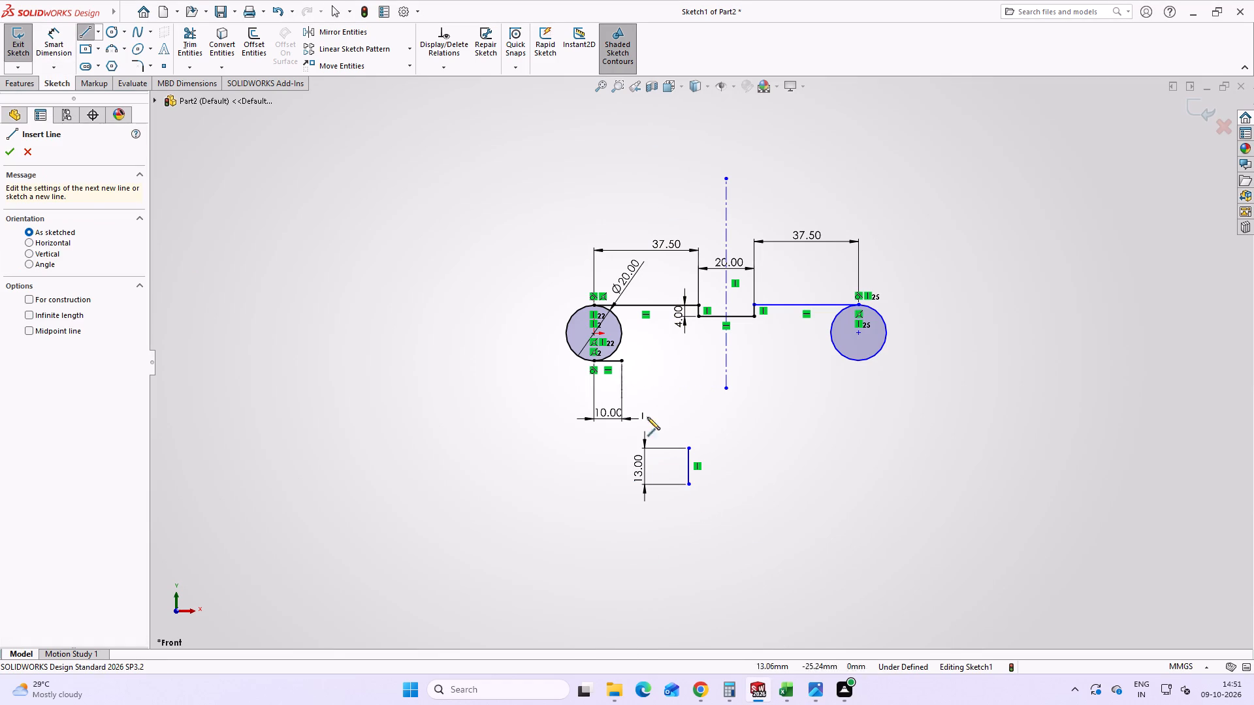
left_click(689, 487)
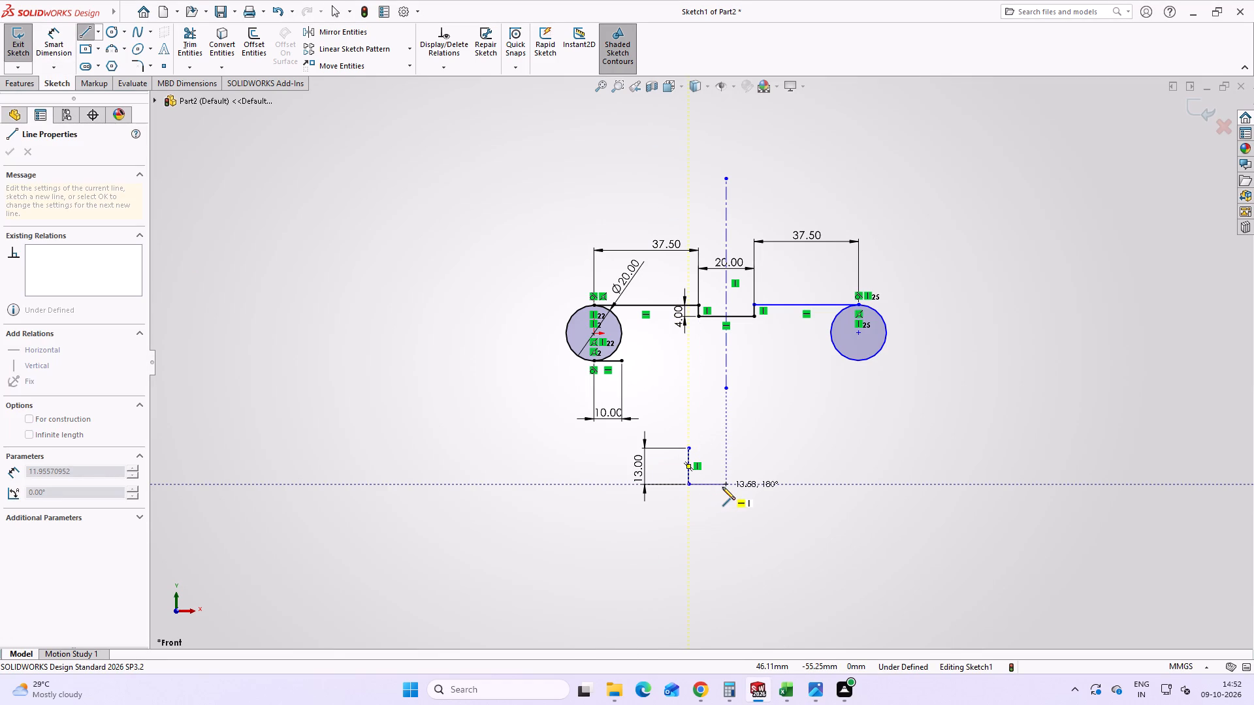
left_click(728, 487)
key("Escape")
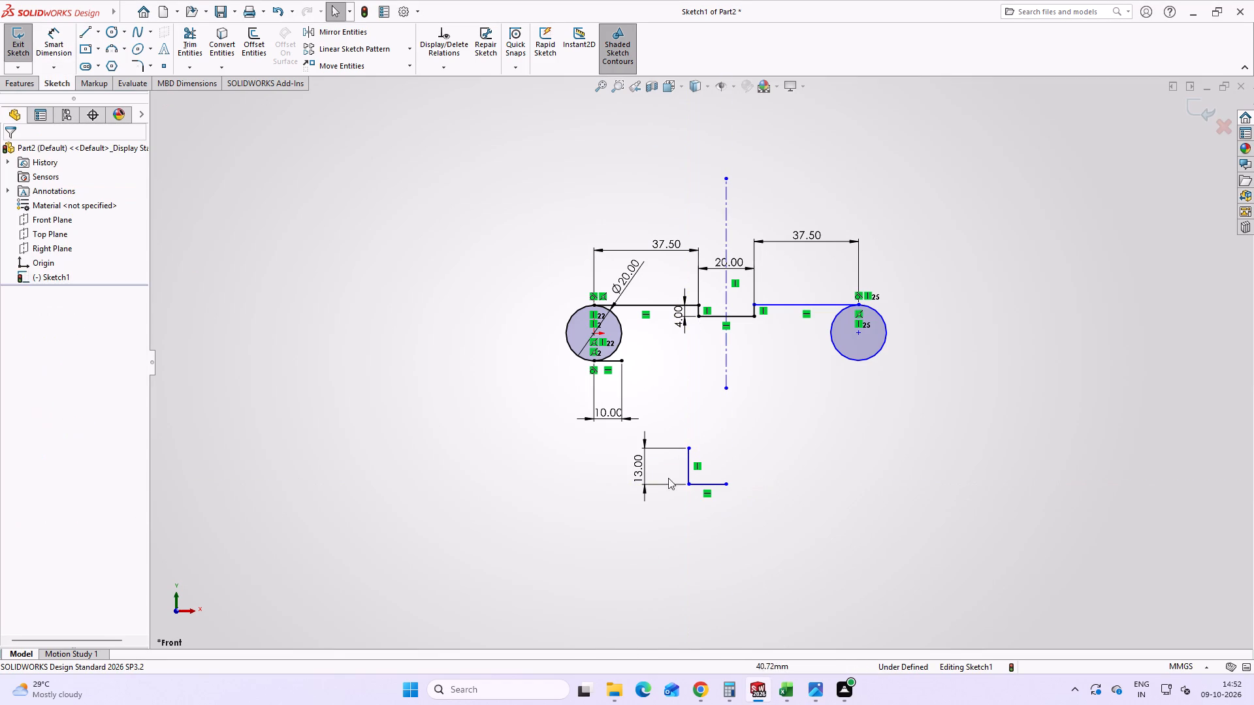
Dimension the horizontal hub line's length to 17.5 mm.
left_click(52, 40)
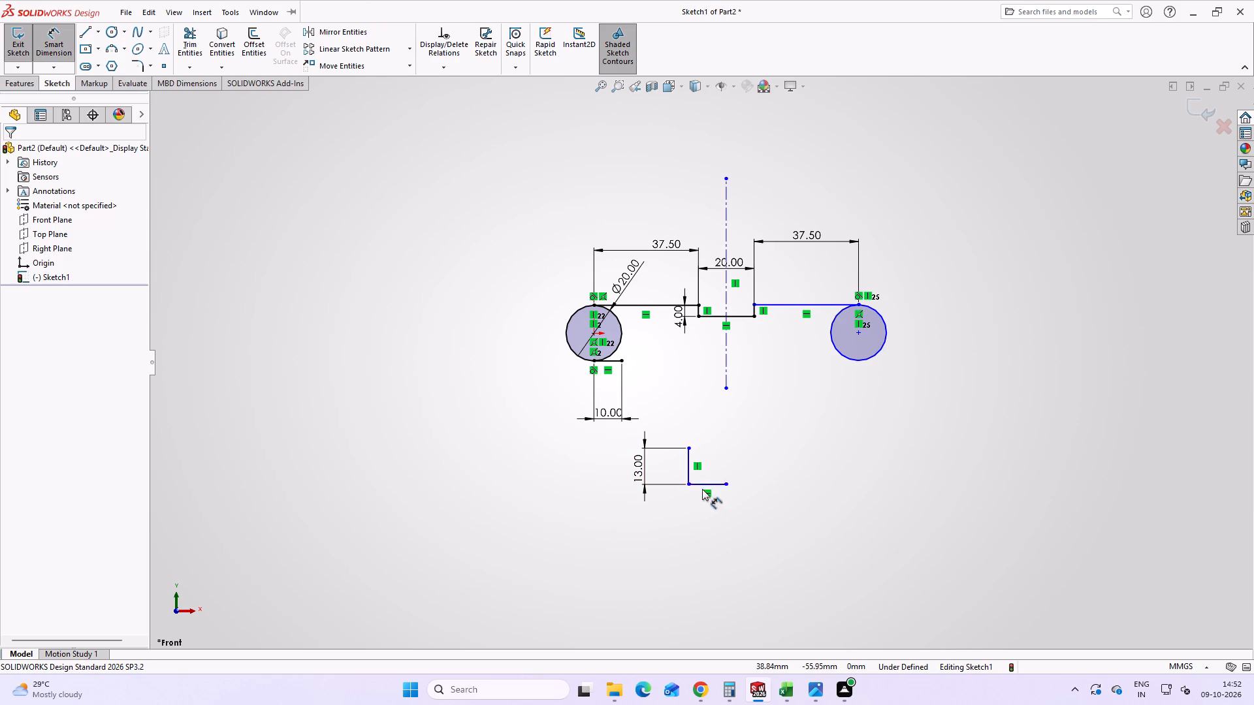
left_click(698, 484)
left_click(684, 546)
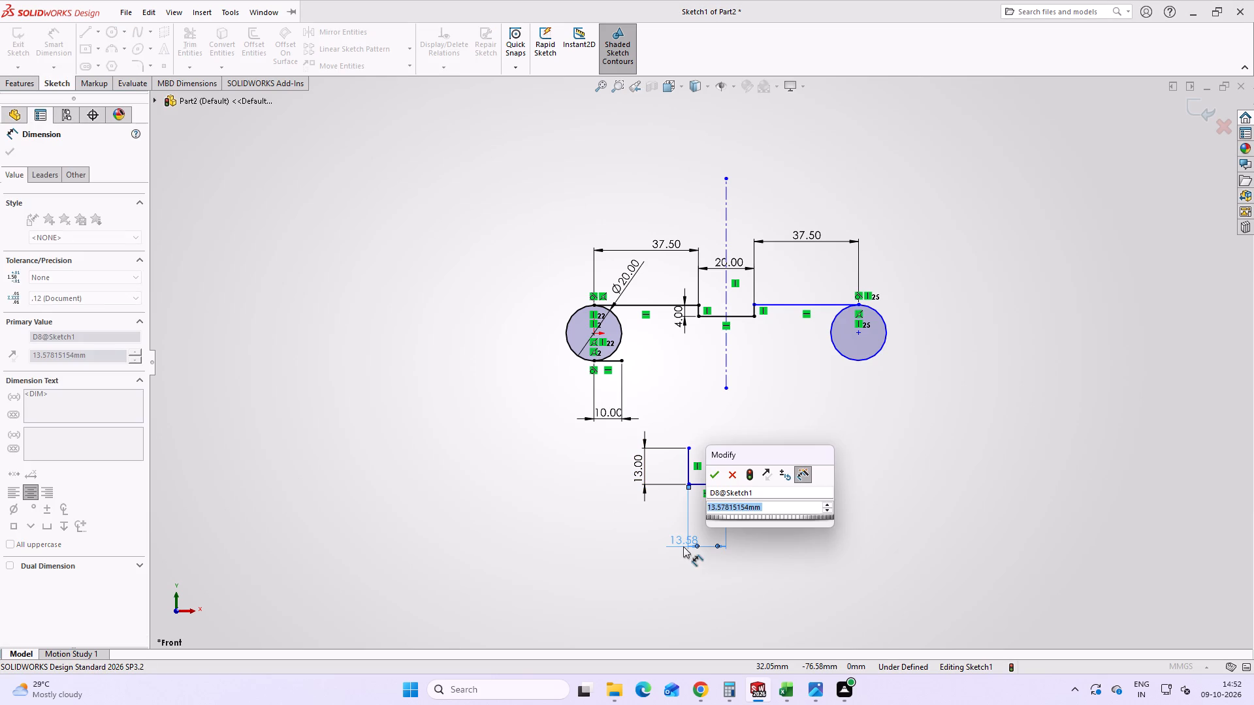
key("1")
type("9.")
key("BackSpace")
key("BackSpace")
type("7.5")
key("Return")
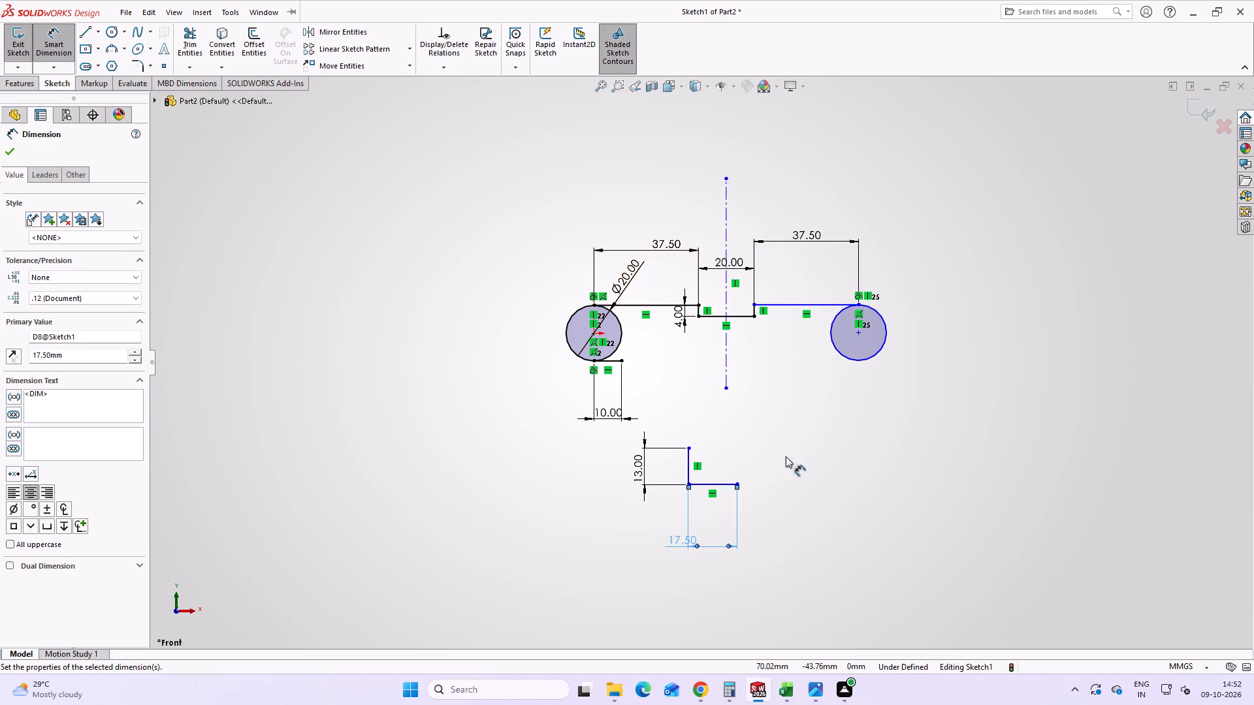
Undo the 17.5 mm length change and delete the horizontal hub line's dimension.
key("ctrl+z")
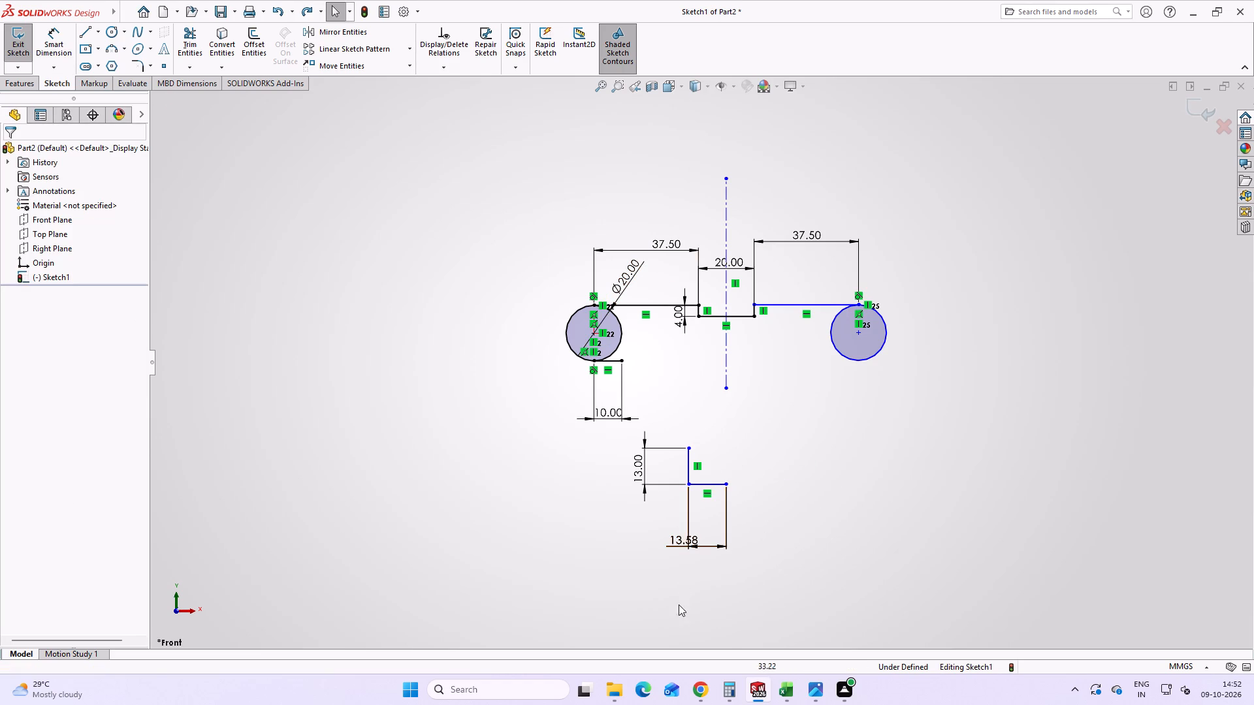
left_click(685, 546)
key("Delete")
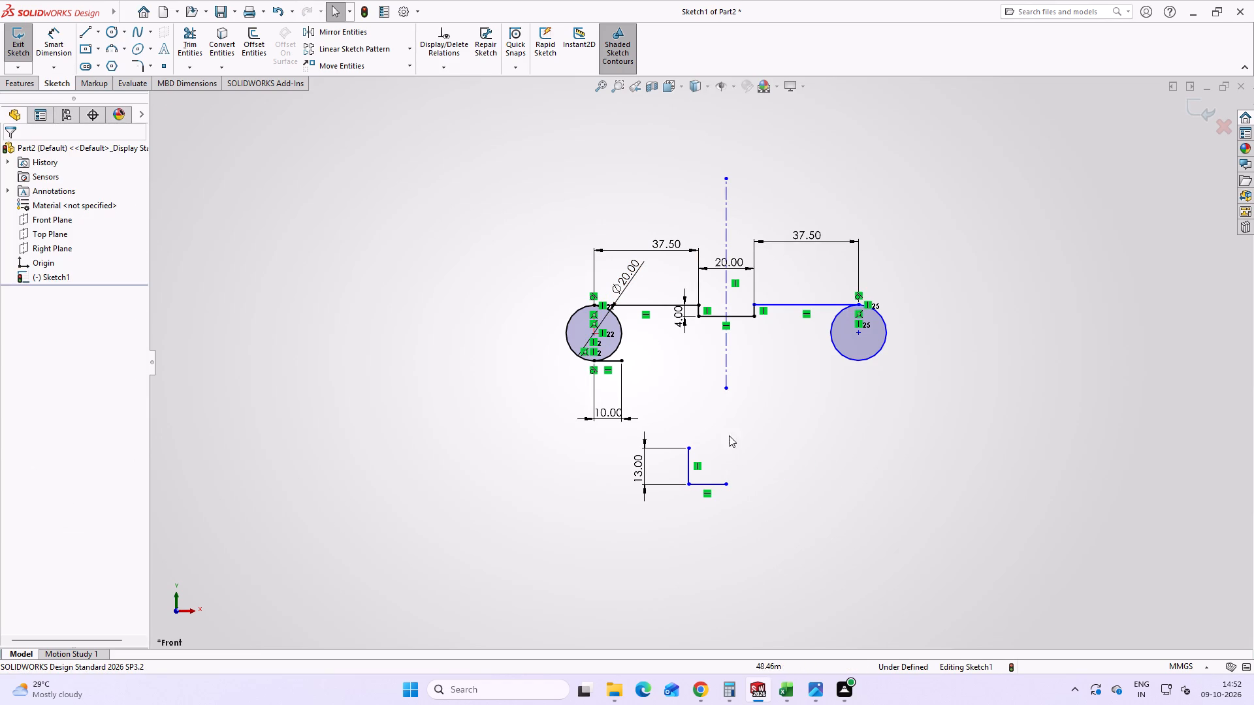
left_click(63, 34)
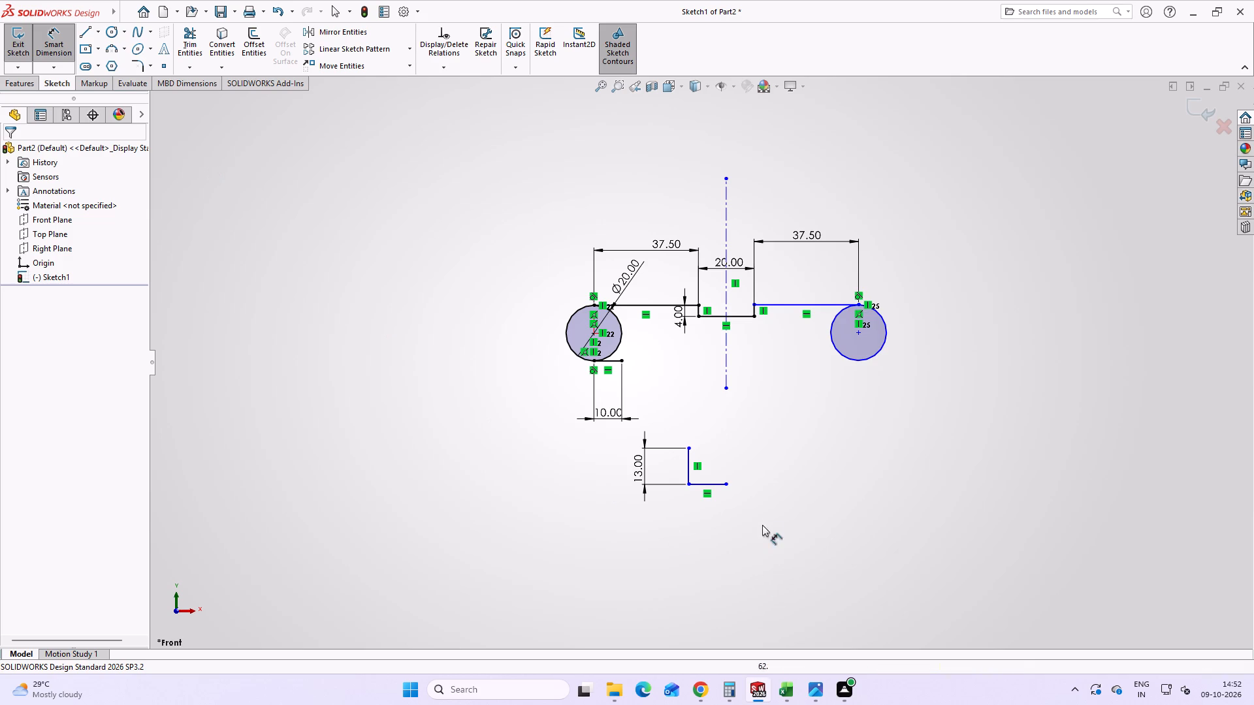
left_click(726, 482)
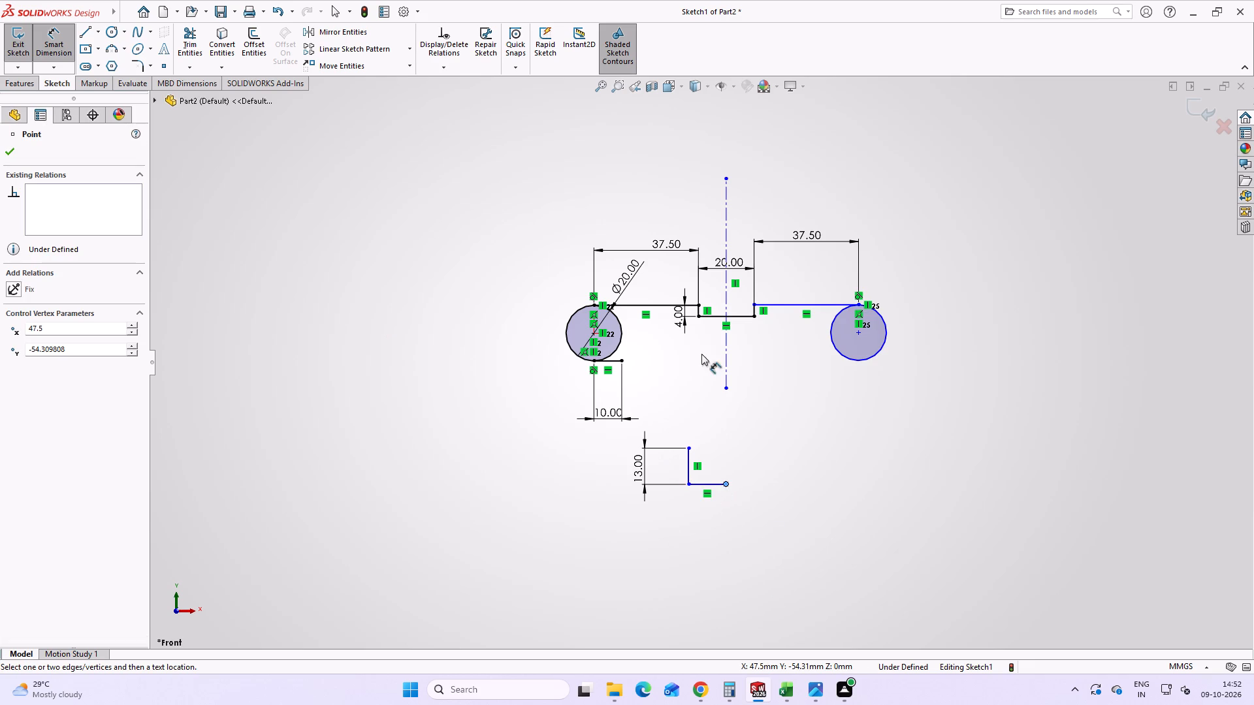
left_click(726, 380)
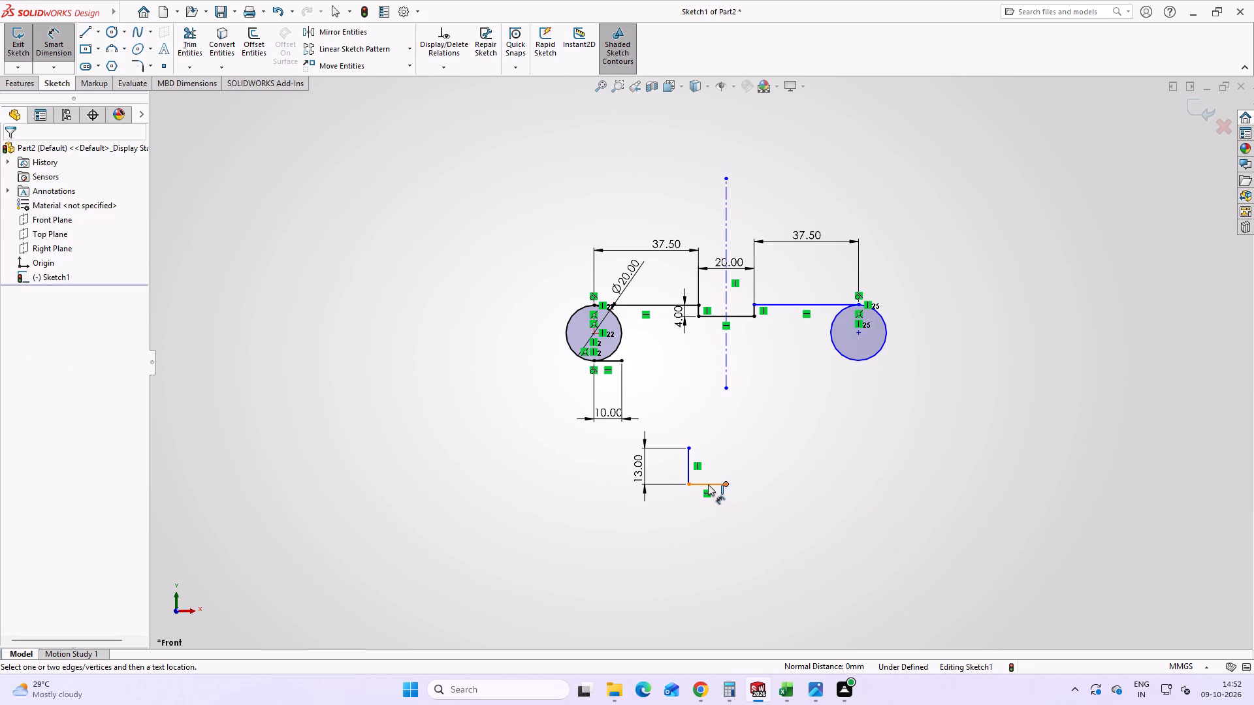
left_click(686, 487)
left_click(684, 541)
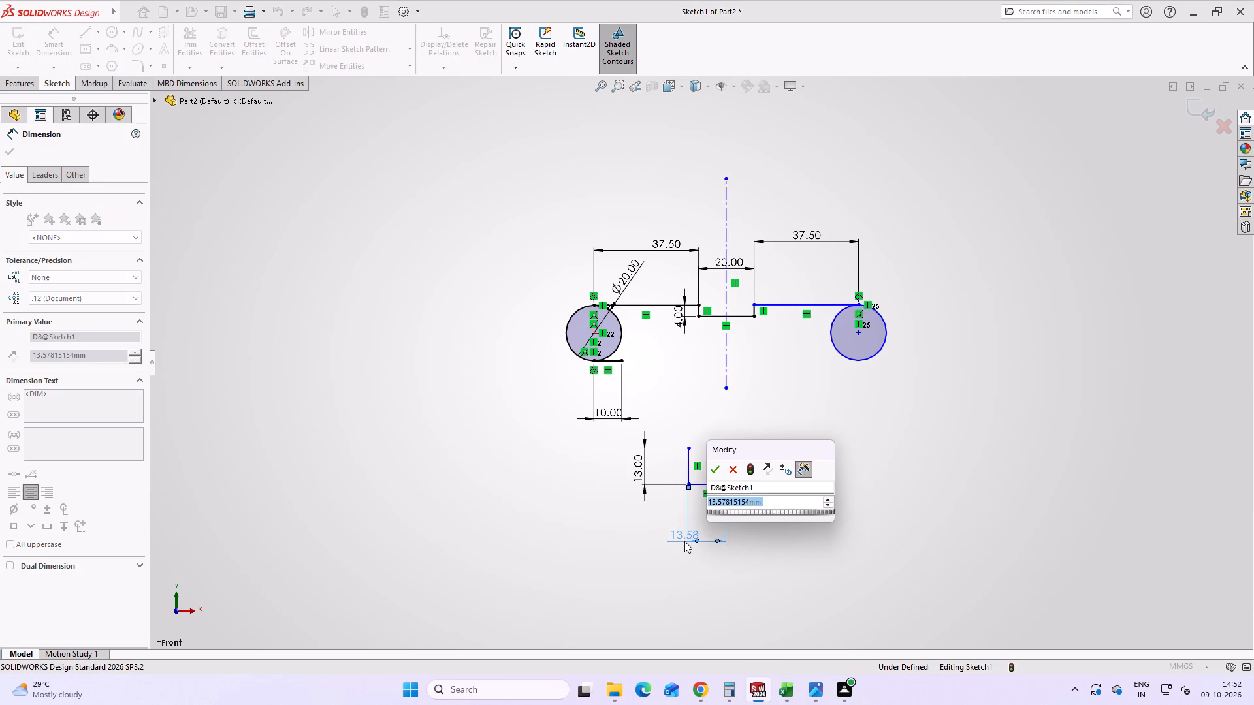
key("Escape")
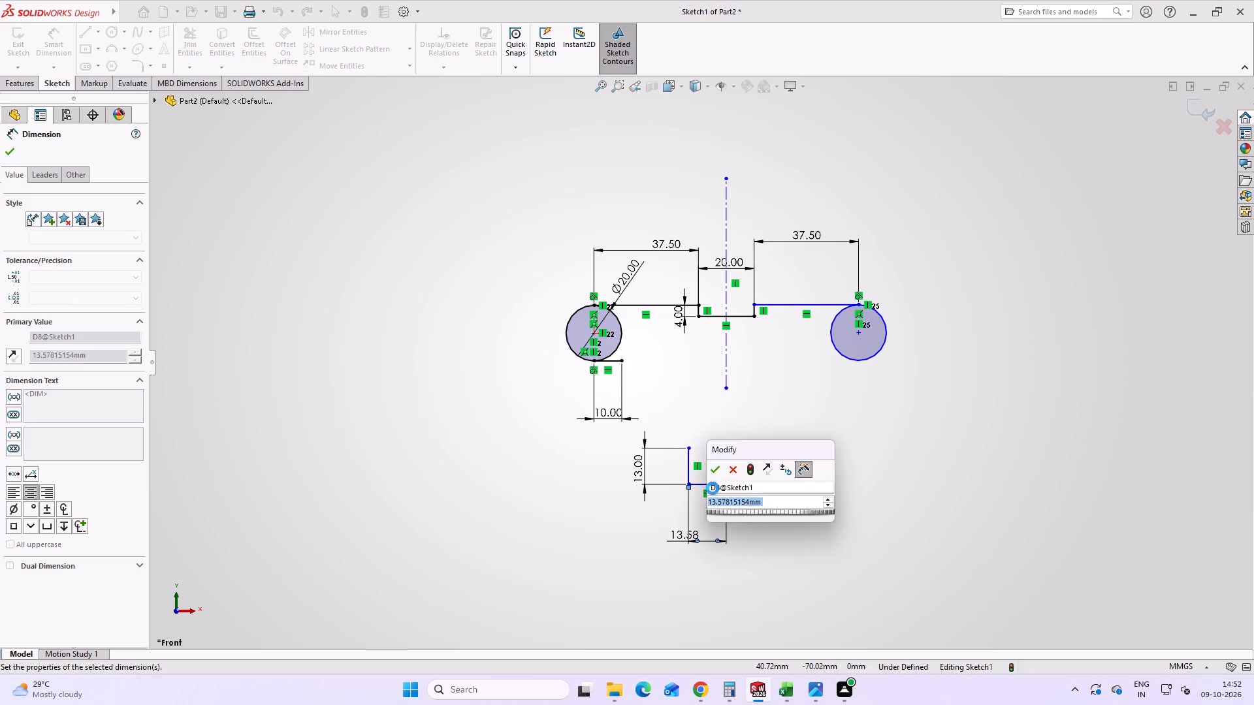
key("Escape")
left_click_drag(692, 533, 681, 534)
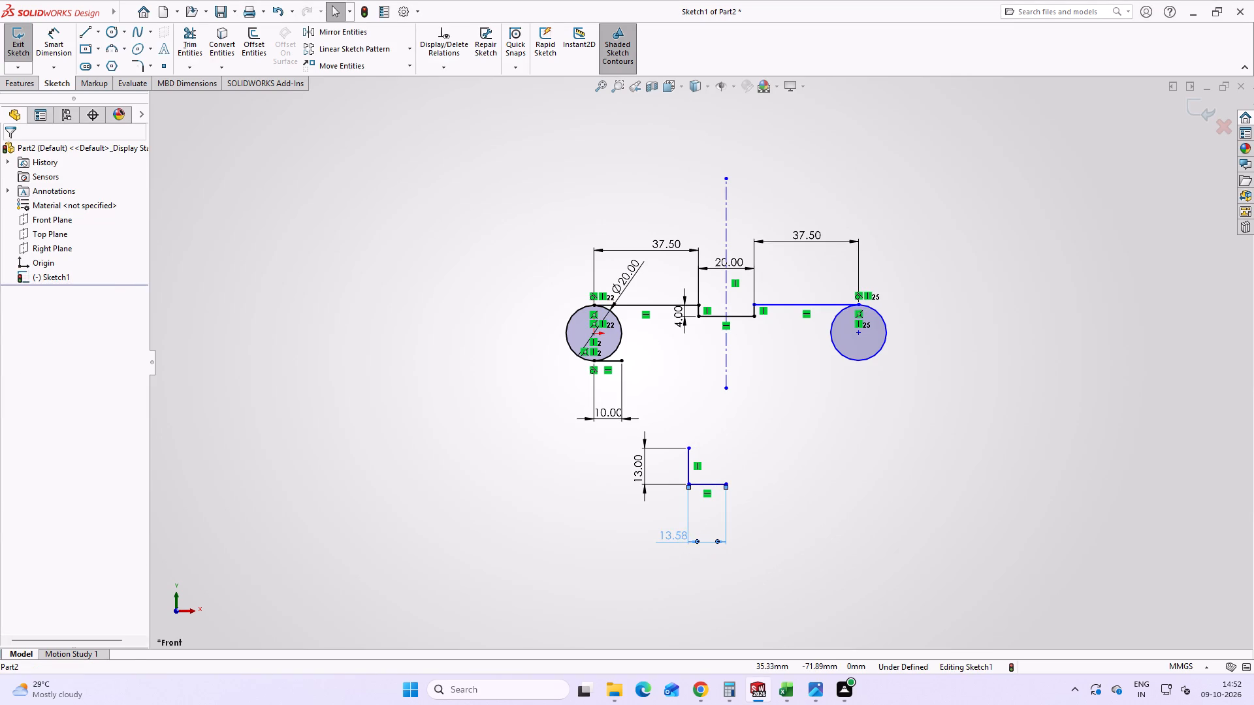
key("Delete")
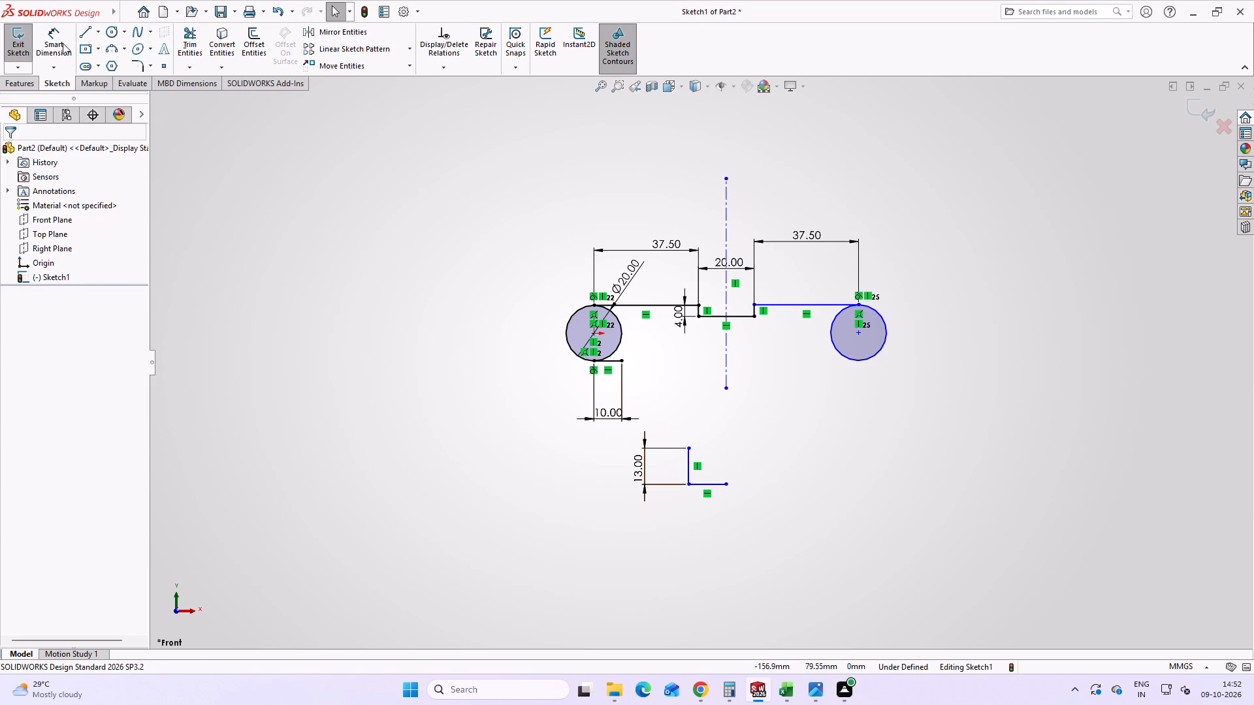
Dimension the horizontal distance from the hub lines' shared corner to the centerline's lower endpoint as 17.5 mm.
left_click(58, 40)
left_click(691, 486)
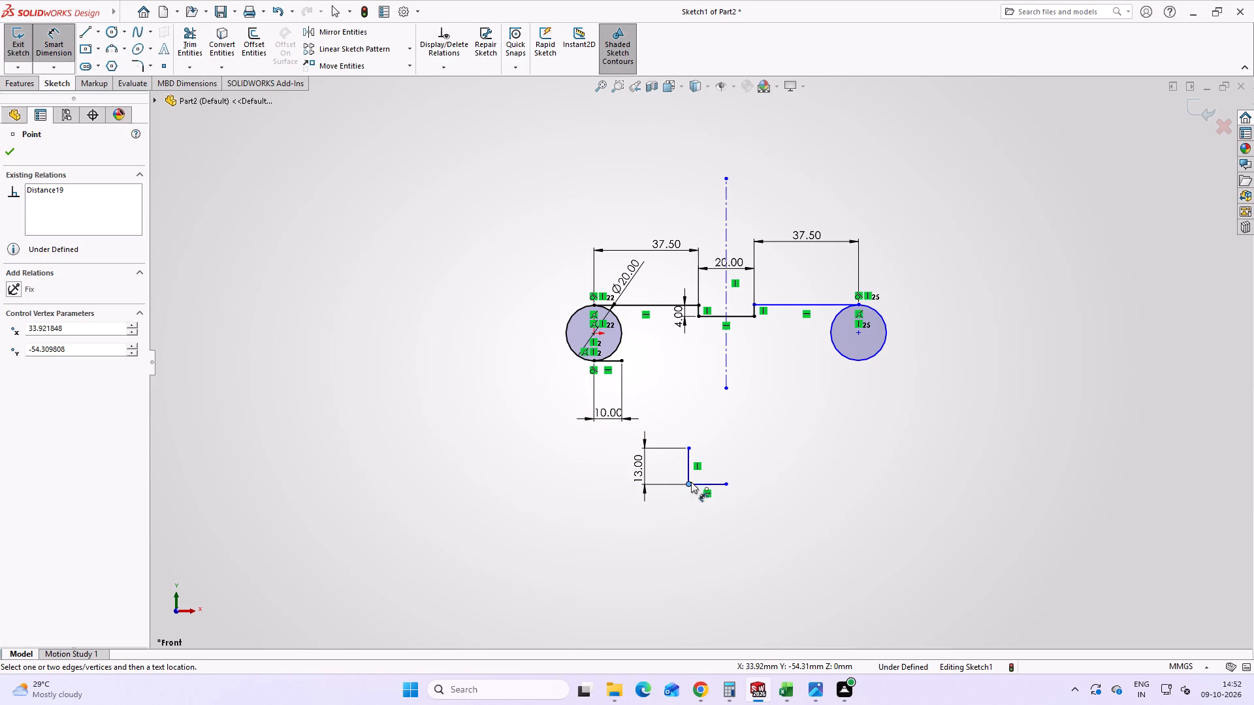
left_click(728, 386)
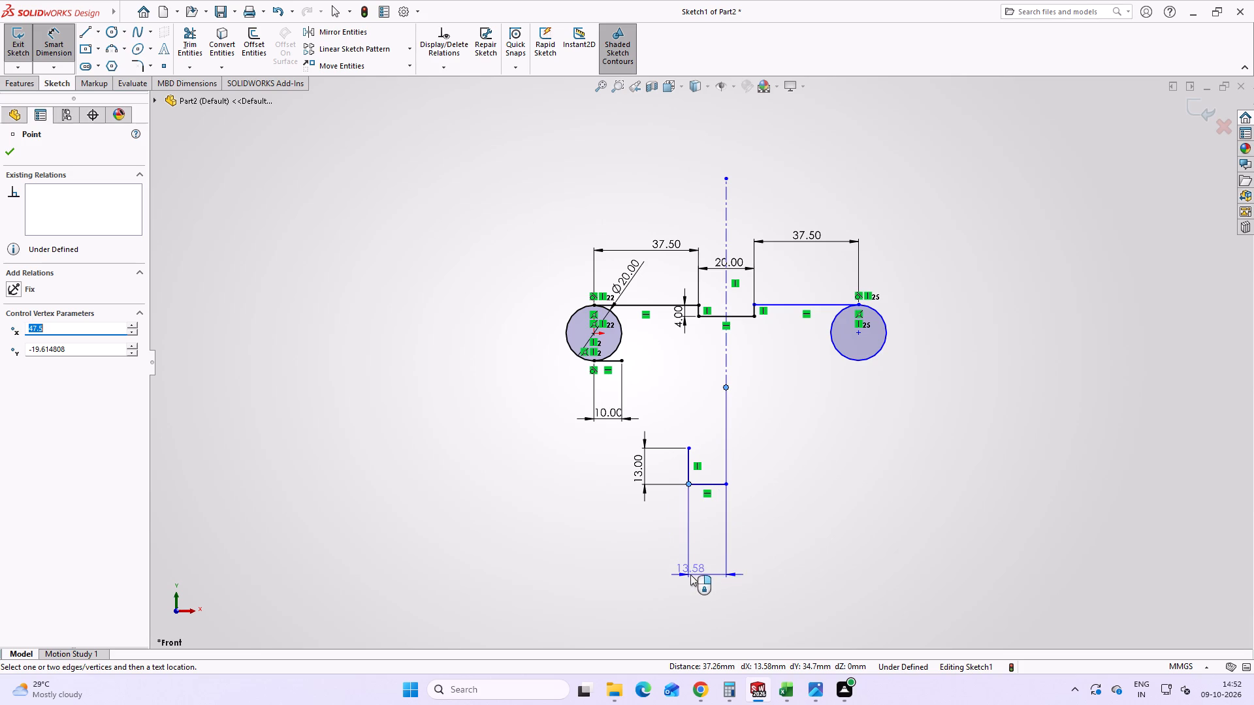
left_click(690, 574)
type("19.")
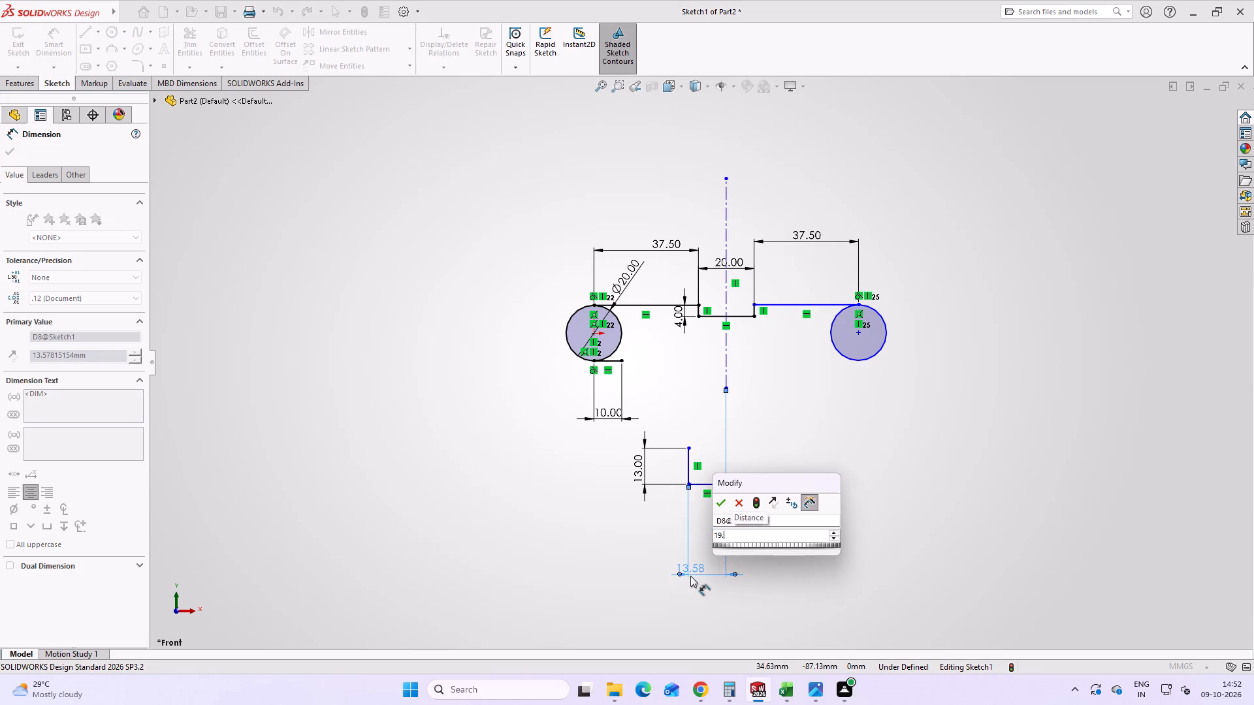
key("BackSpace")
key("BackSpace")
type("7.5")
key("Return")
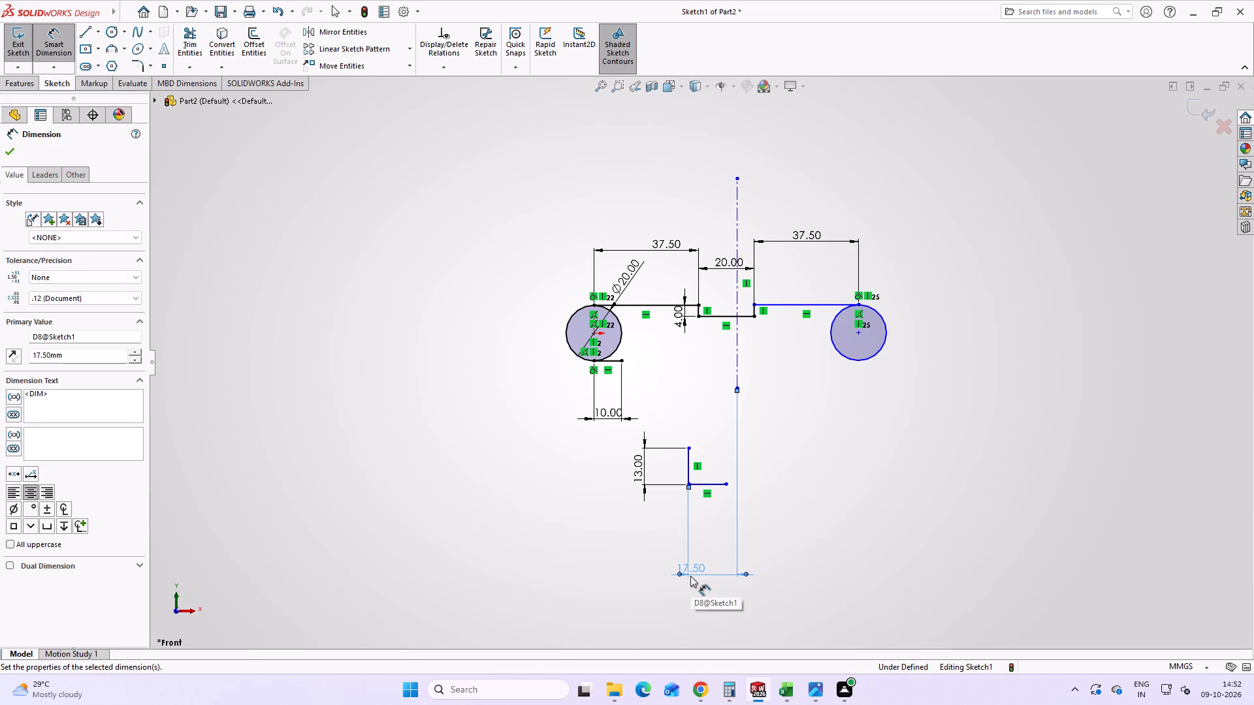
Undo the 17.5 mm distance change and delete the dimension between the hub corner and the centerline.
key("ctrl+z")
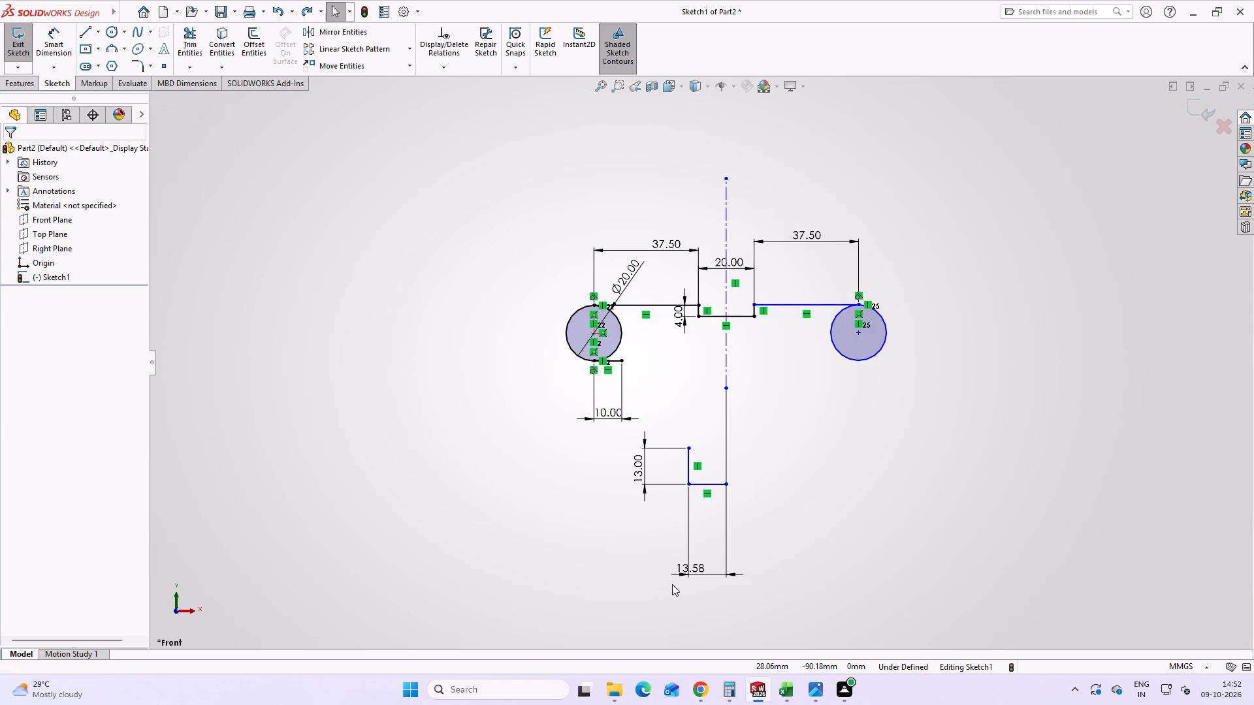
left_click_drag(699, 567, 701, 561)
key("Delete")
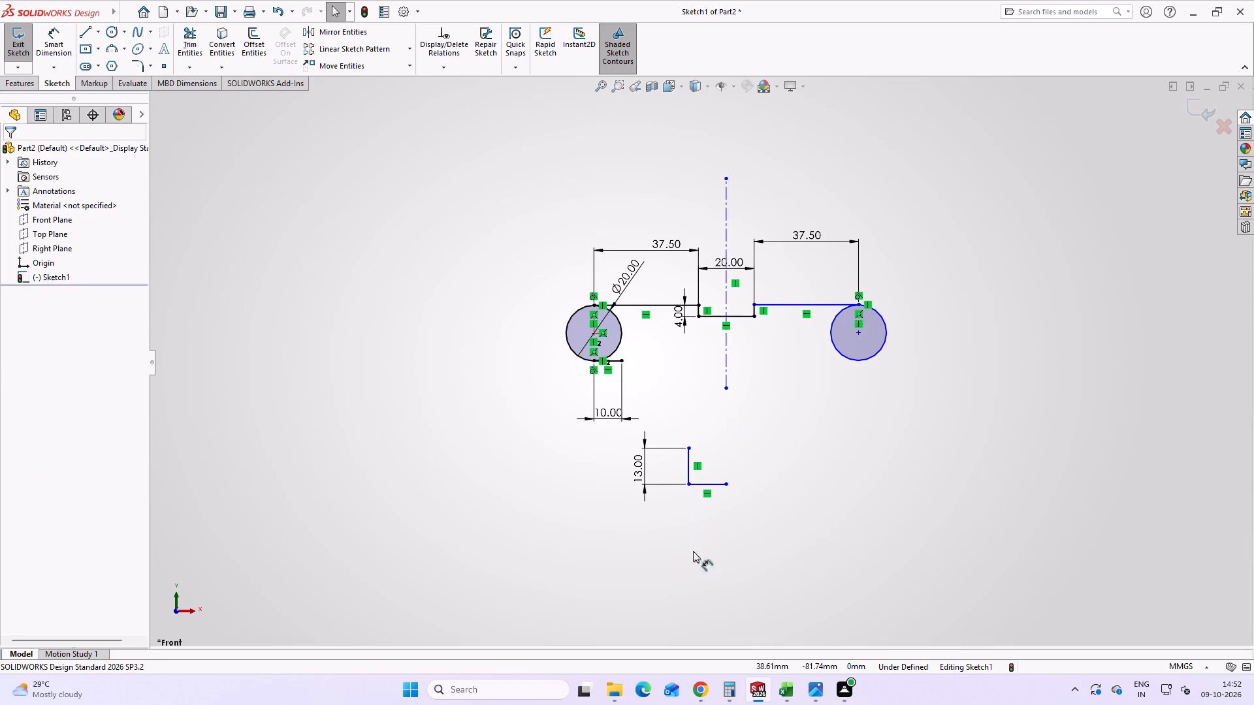
Delete both the vertical and horizontal hub lines below the profile.
left_click_drag(636, 436, 747, 509)
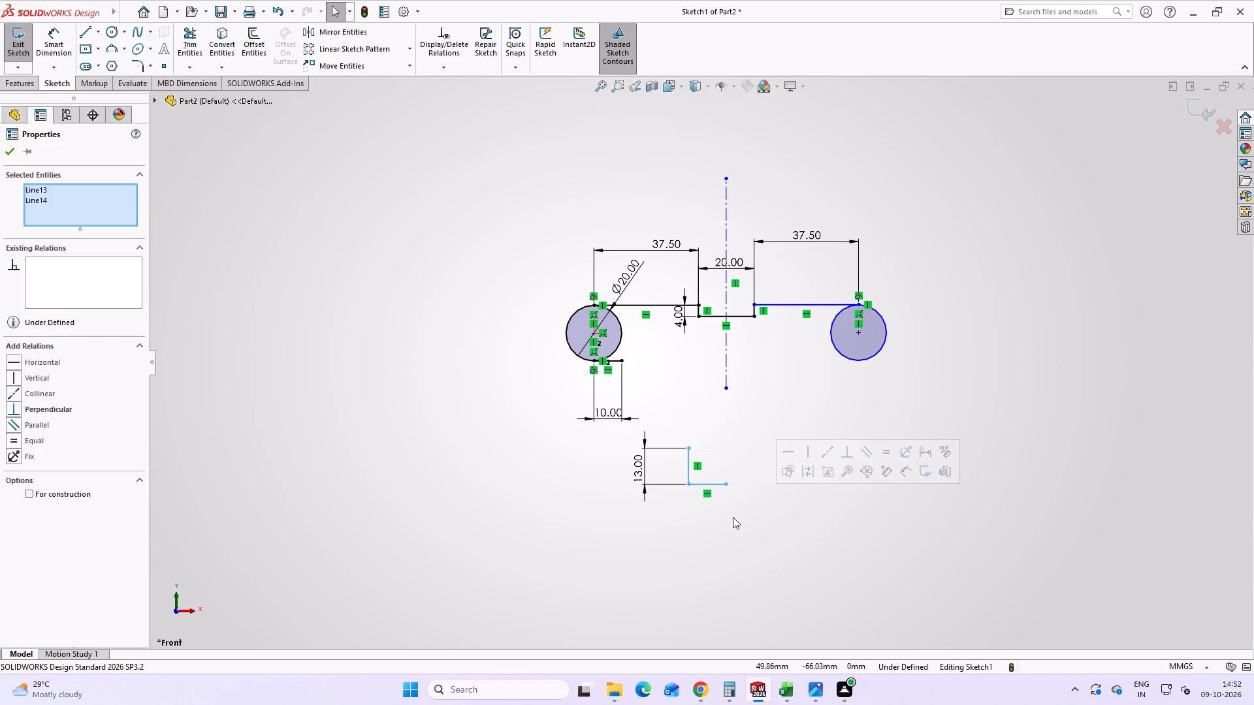
key("Delete")
left_click(552, 343)
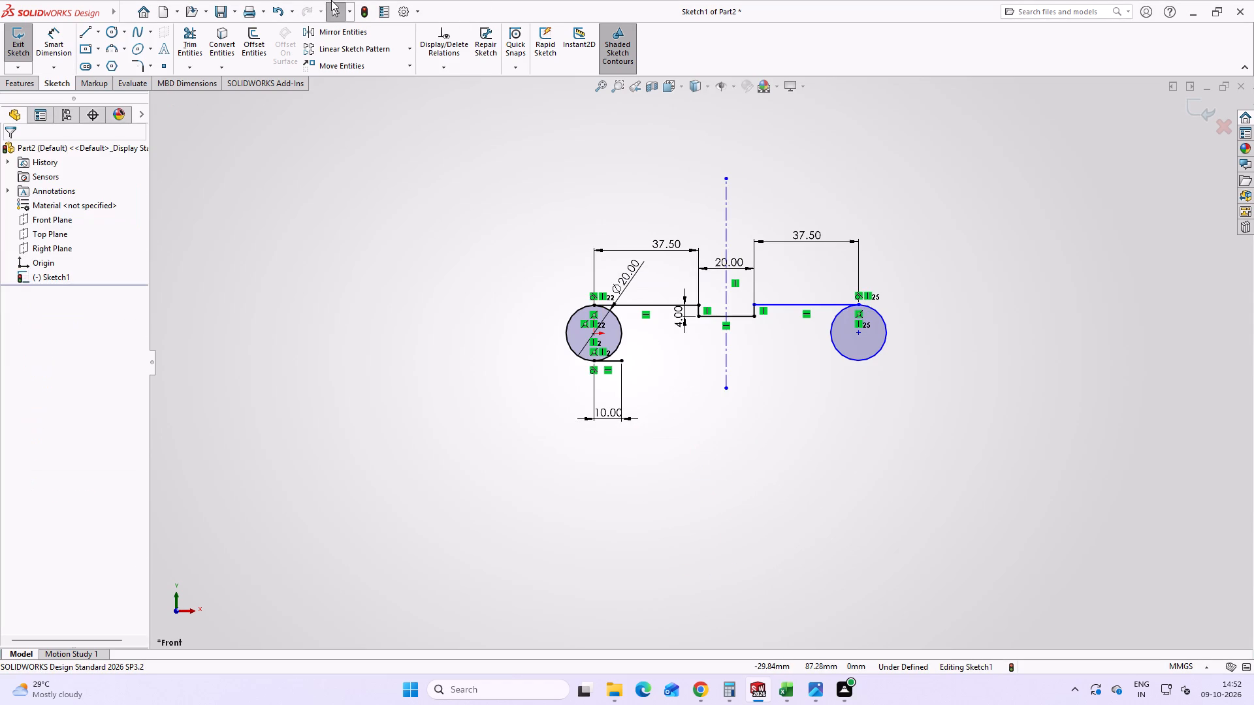
Sketch a horizontal hub line about 17.6 mm long, running left from a point directly below the centerline.
left_click(84, 33)
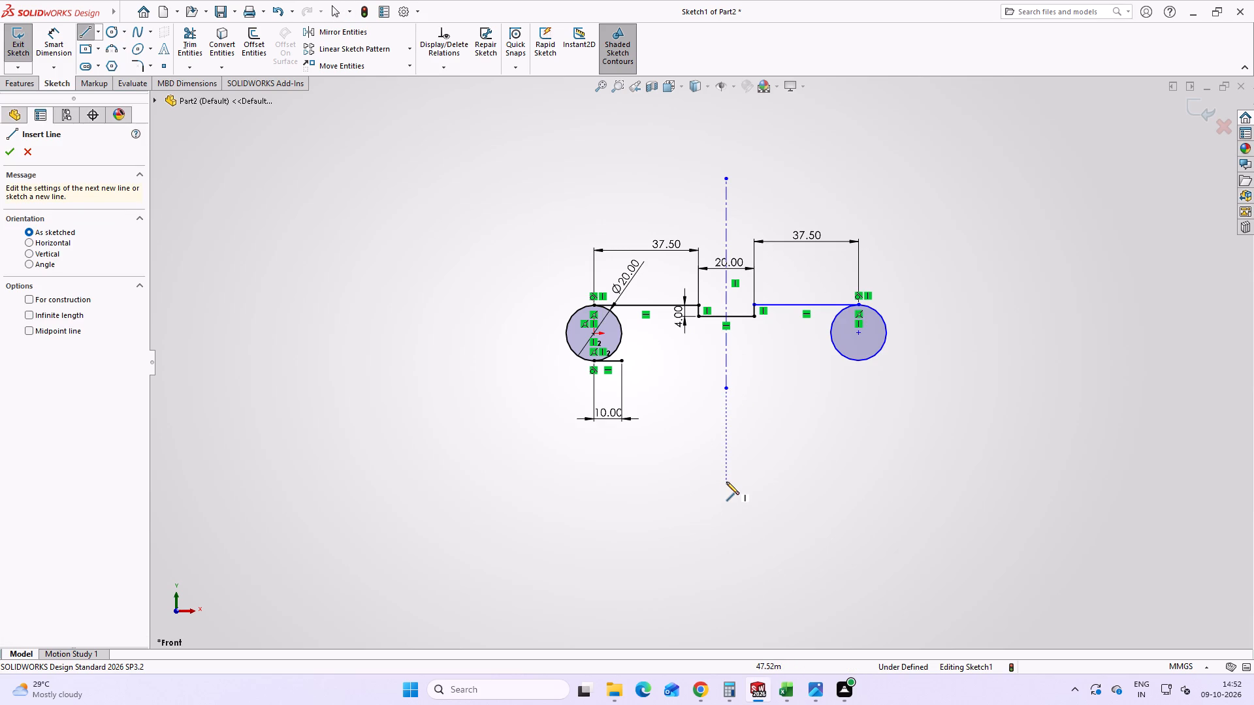
left_click(725, 450)
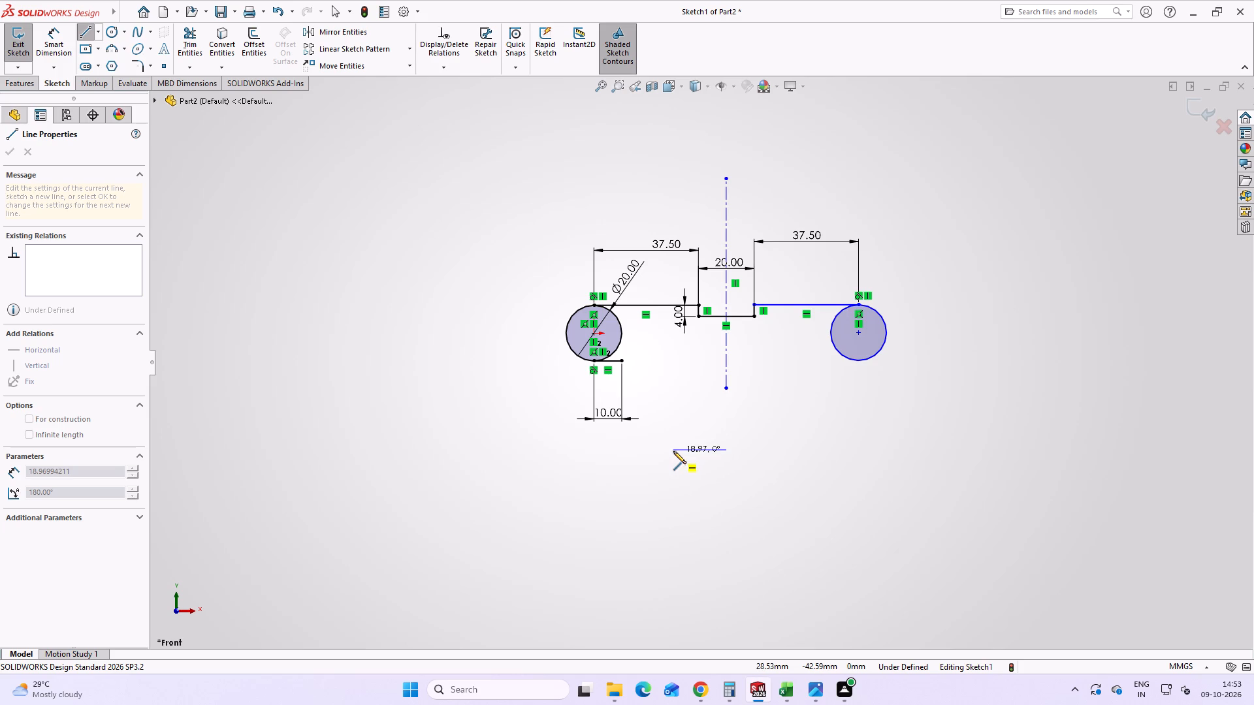
left_click(677, 450)
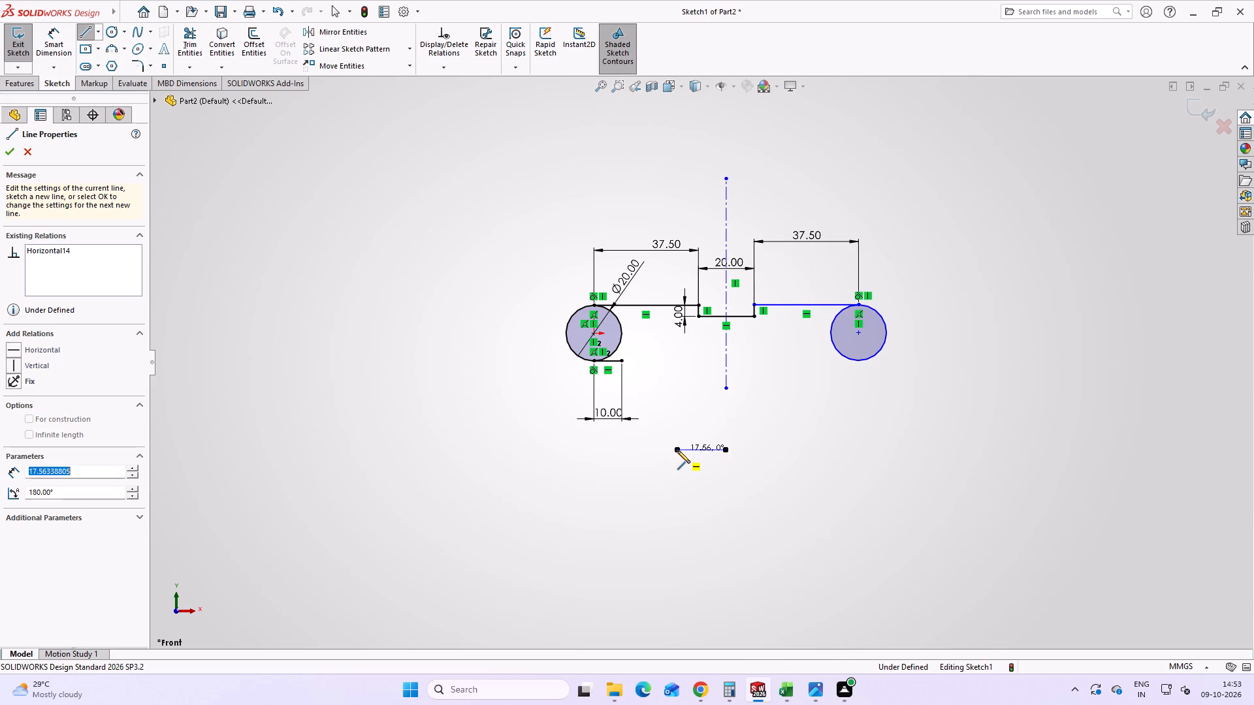
key("Escape")
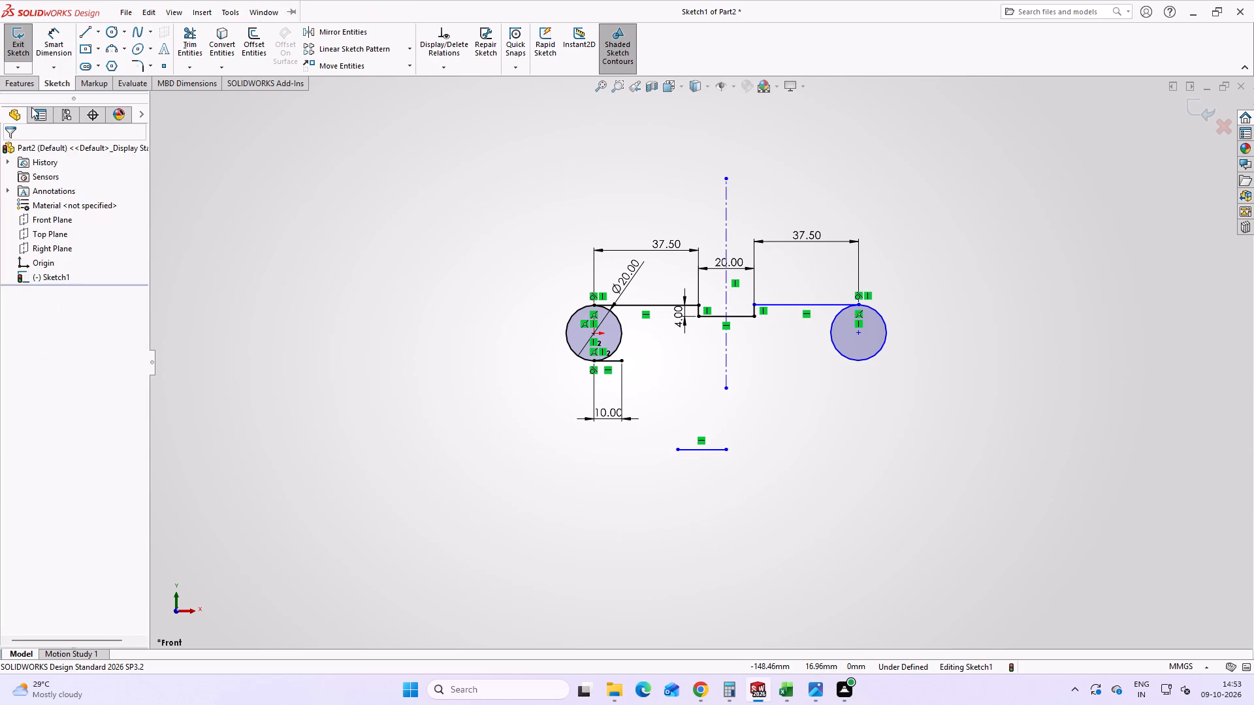
Dimension the new horizontal hub line's length to 17.5 mm.
left_click(48, 35)
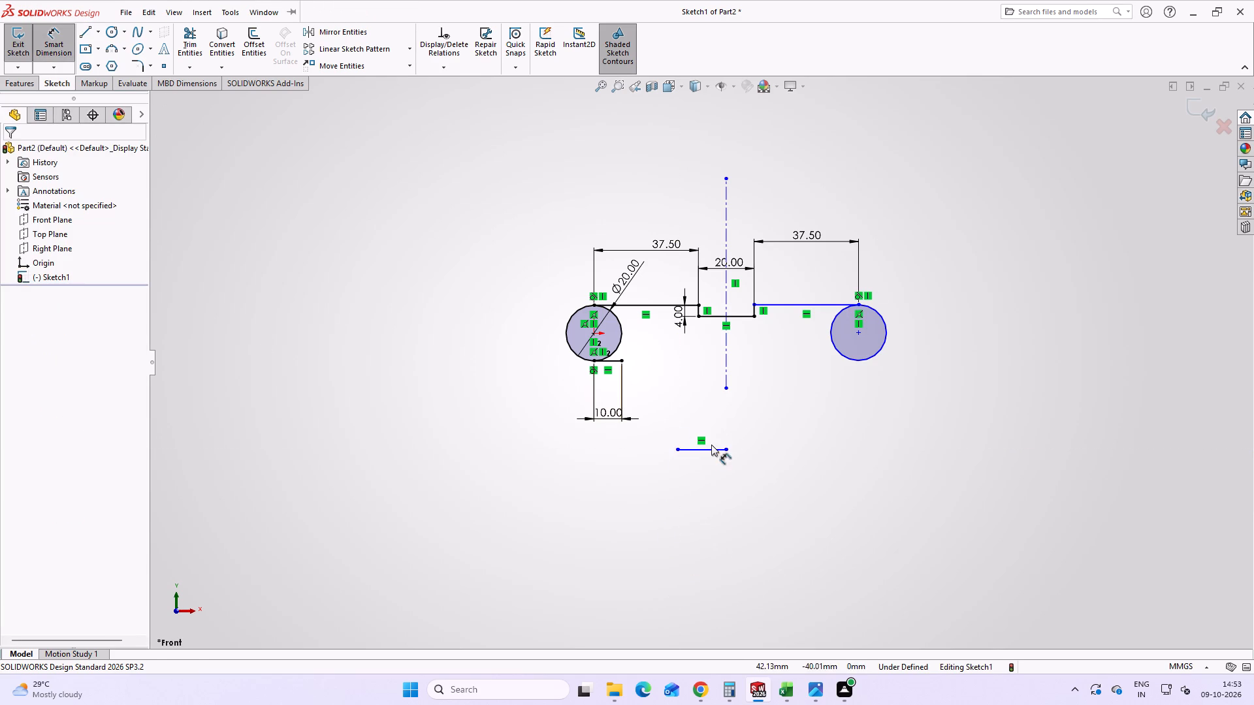
left_click(711, 449)
left_click(694, 477)
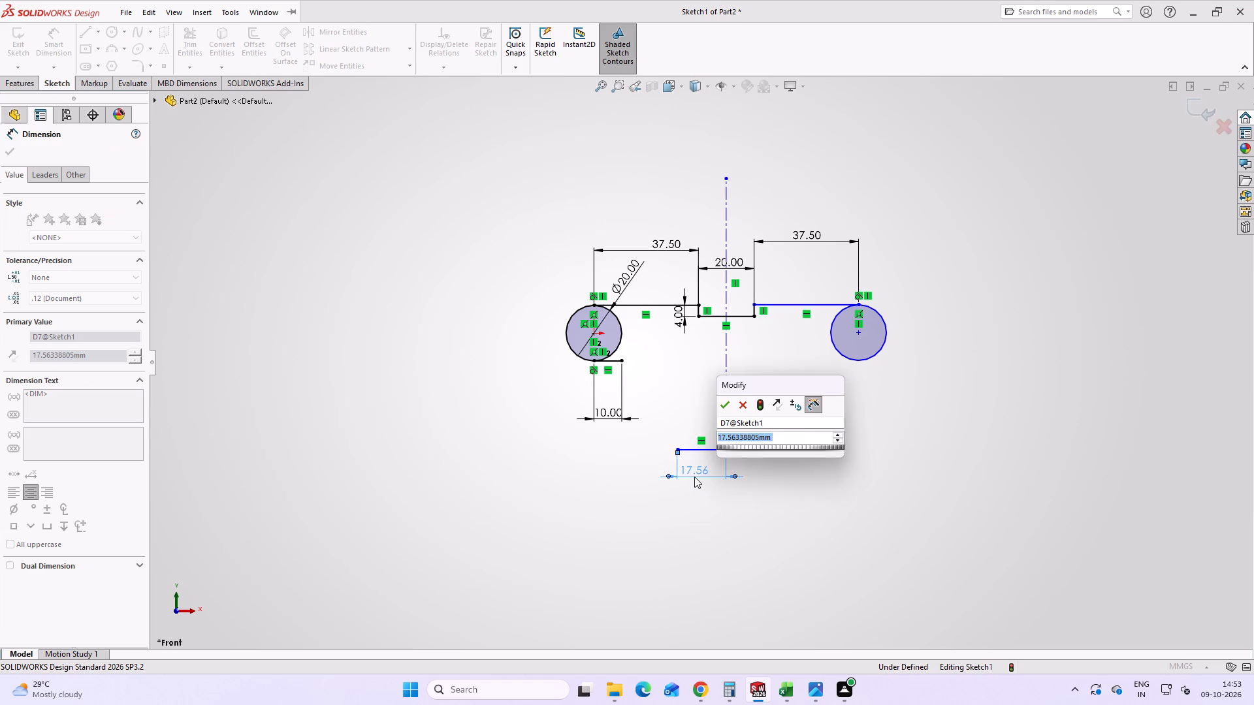
type("19.")
key("BackSpace")
key("BackSpace")
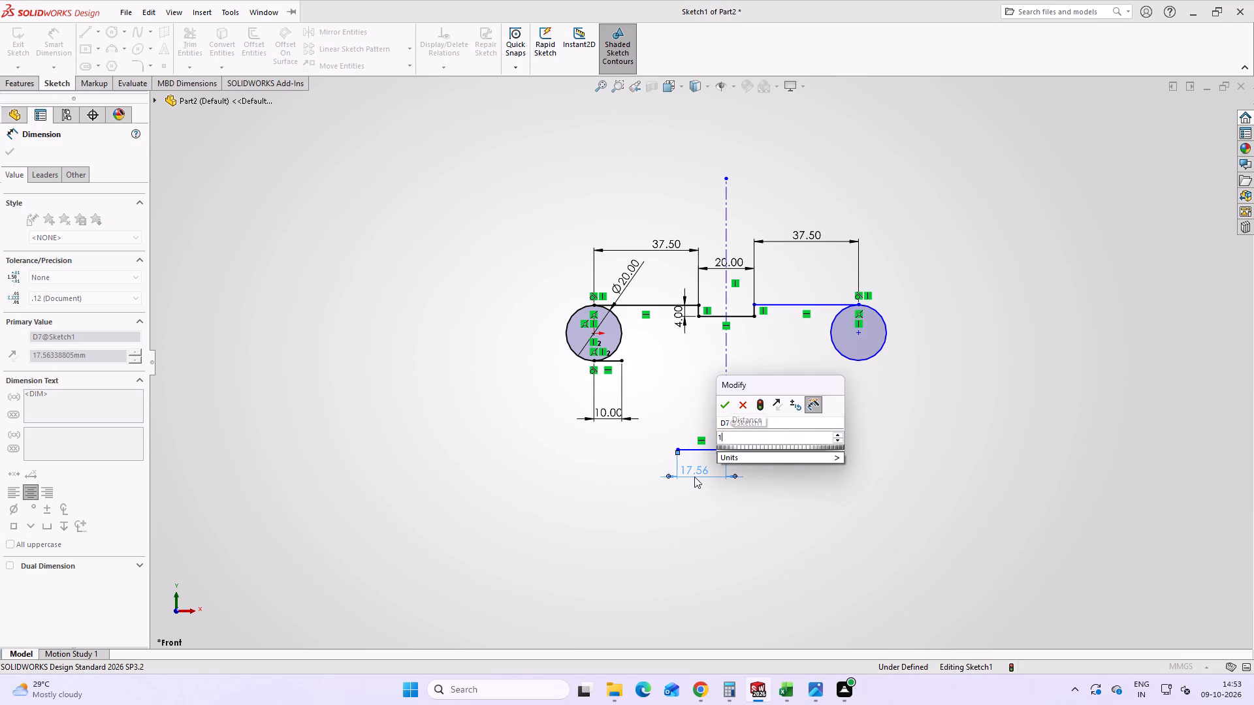
type("7.5")
key("Return")
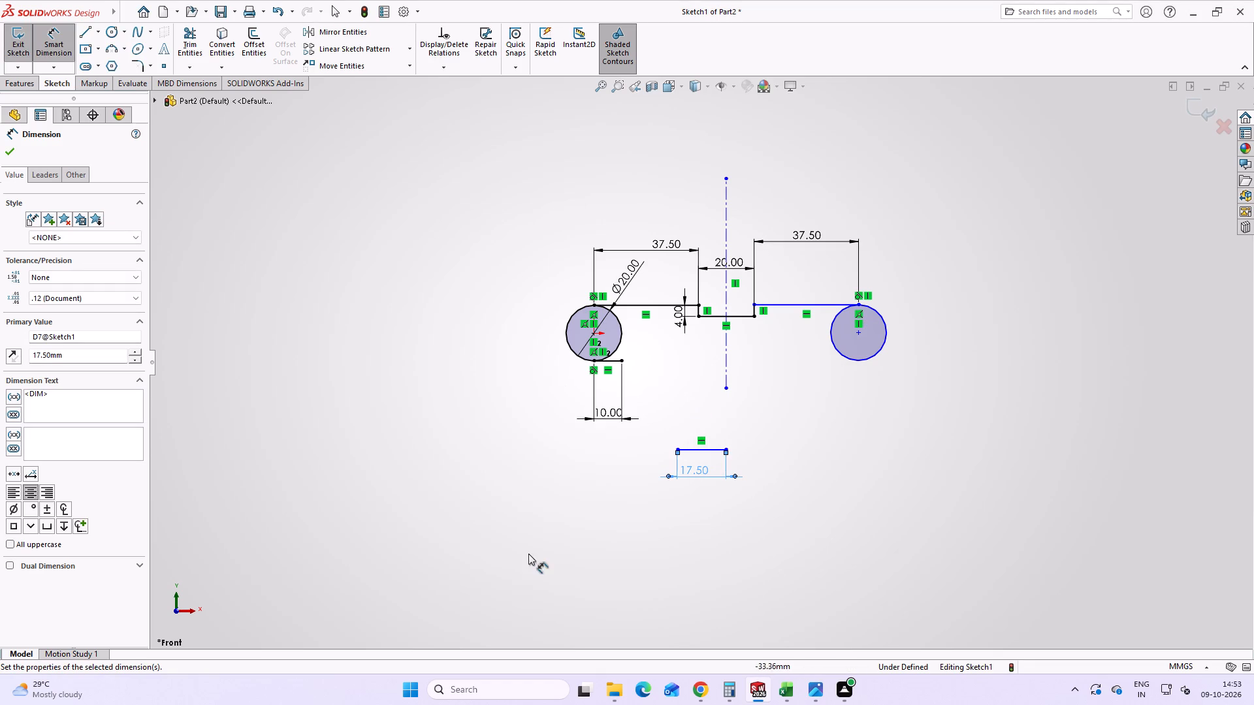
Sketch a vertical hub side line upward from the left end of the 17.5 mm line.
left_click(83, 31)
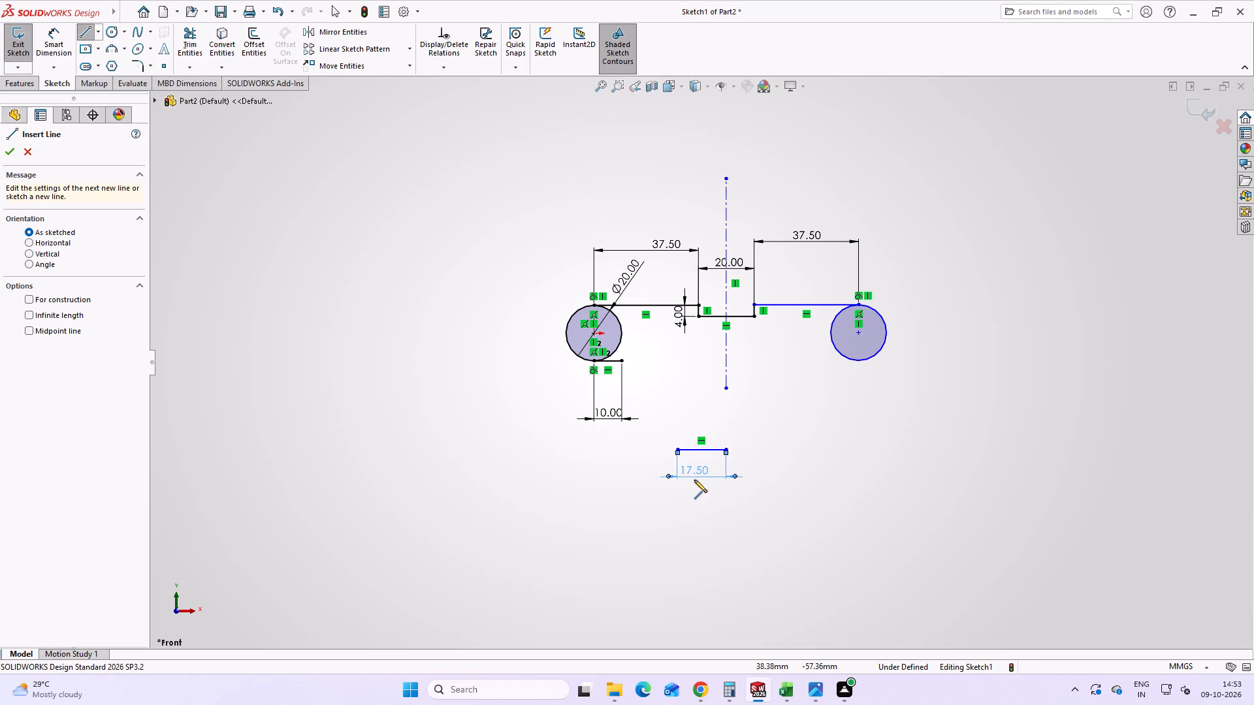
left_click(679, 450)
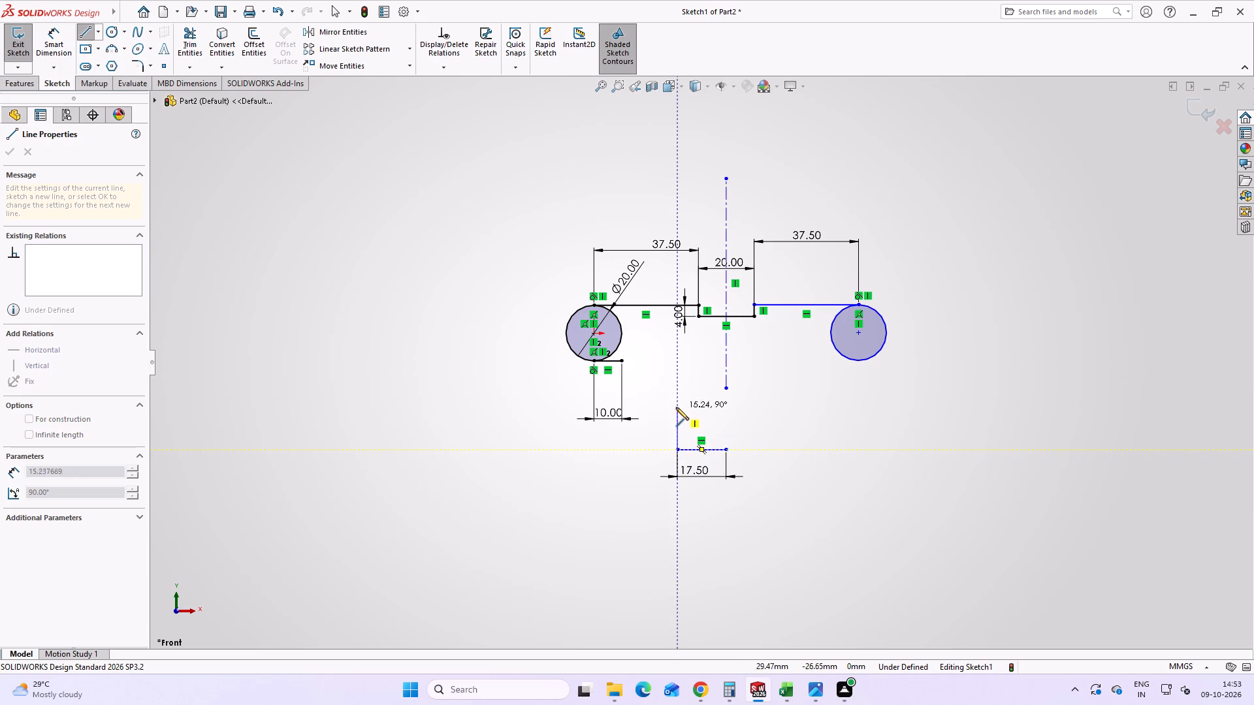
left_click(680, 414)
key("Escape")
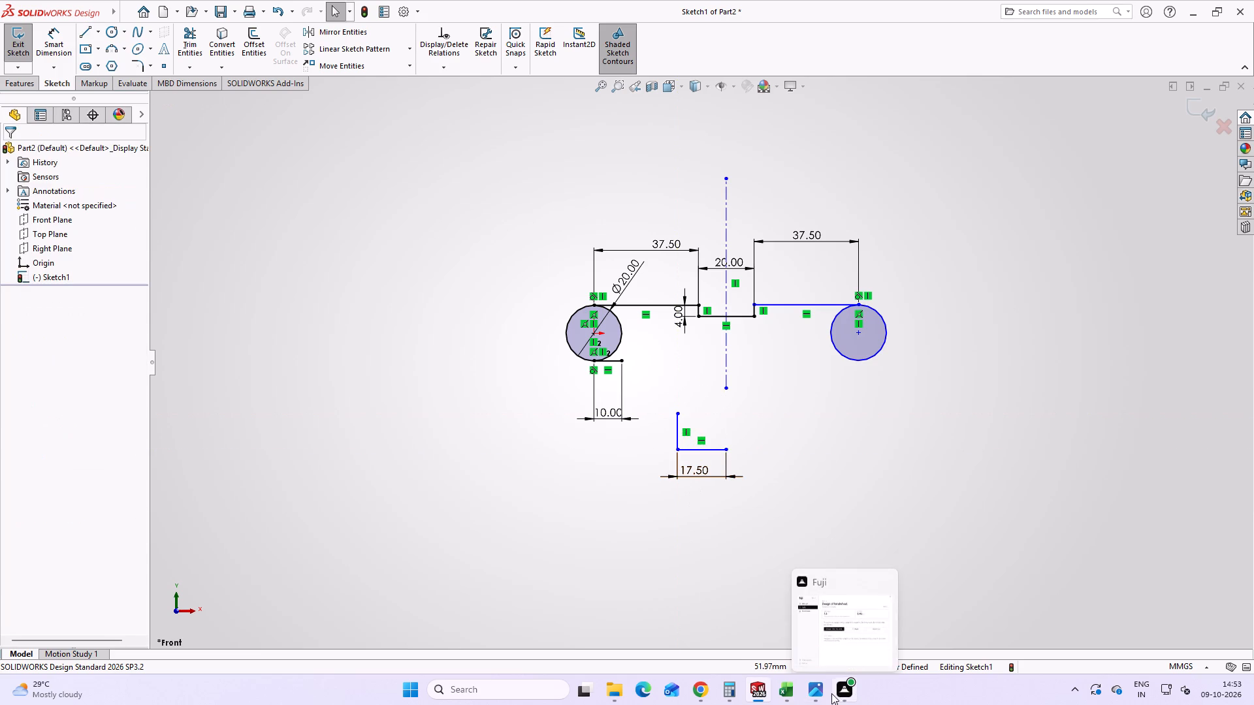
Check the handwheel drawing and dimension the vertical hub side line's length to 13 mm.
left_click(819, 691)
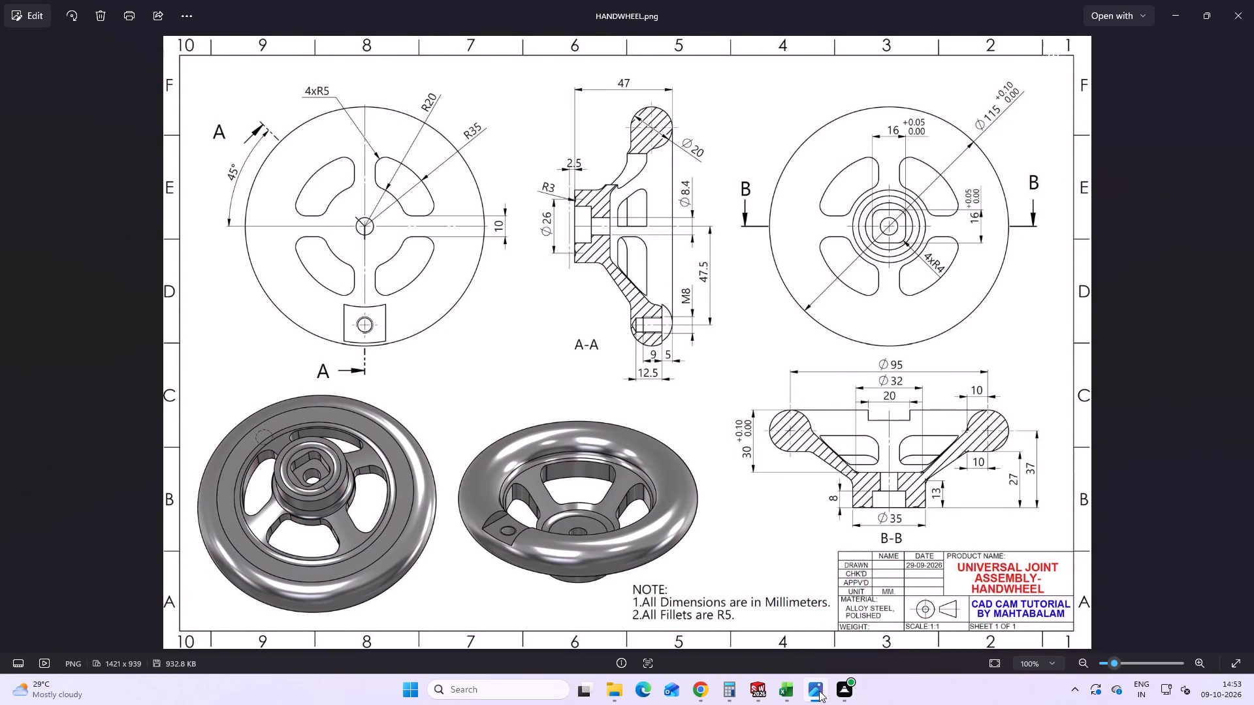
left_click(819, 691)
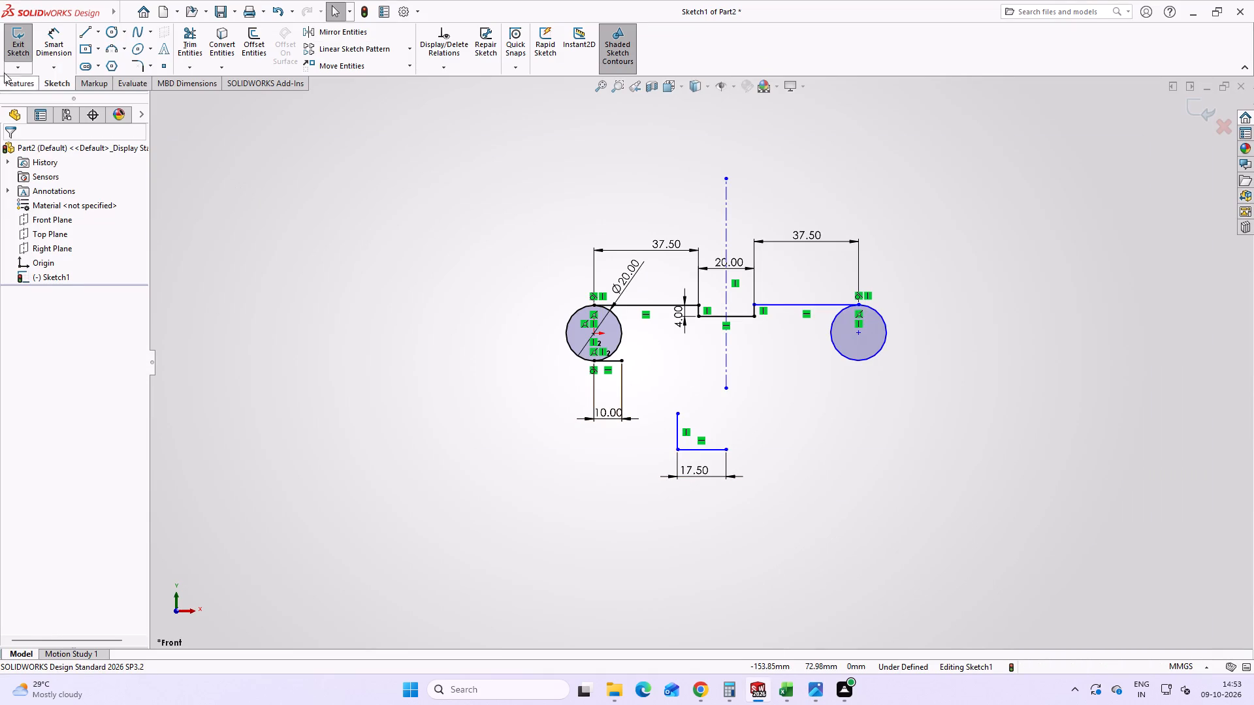
left_click(55, 35)
left_click(673, 426)
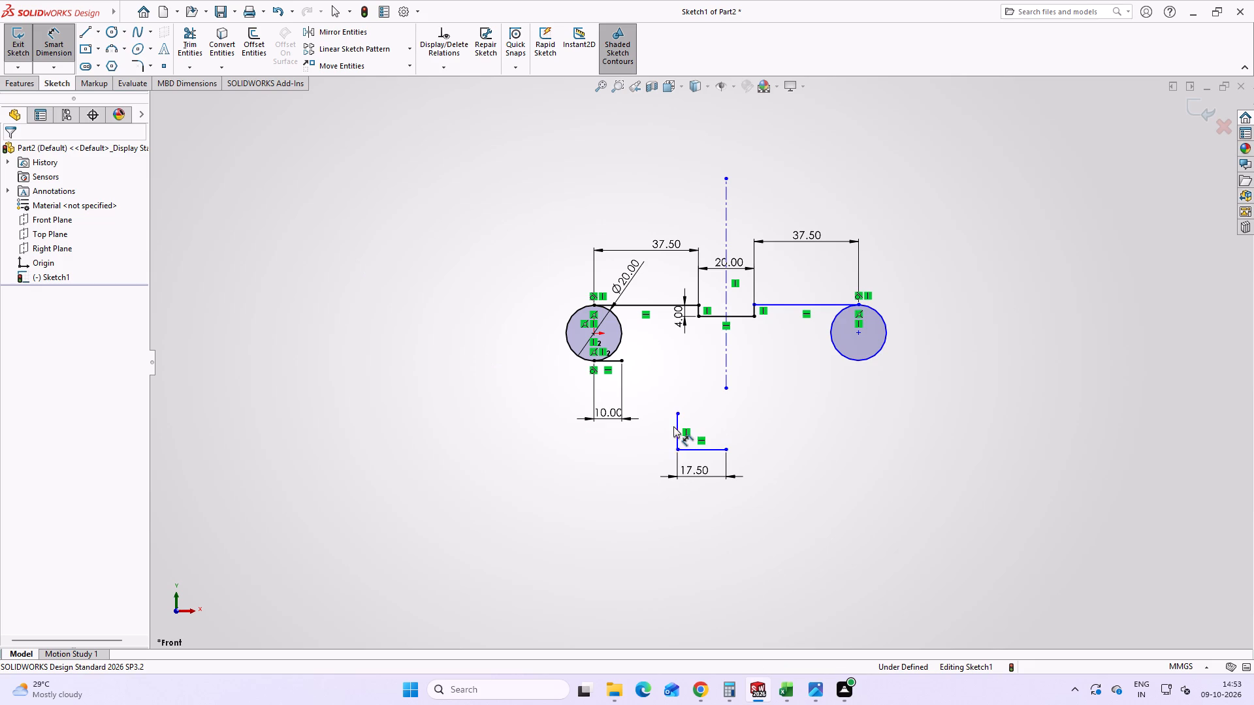
left_click(677, 428)
left_click(653, 435)
key("1")
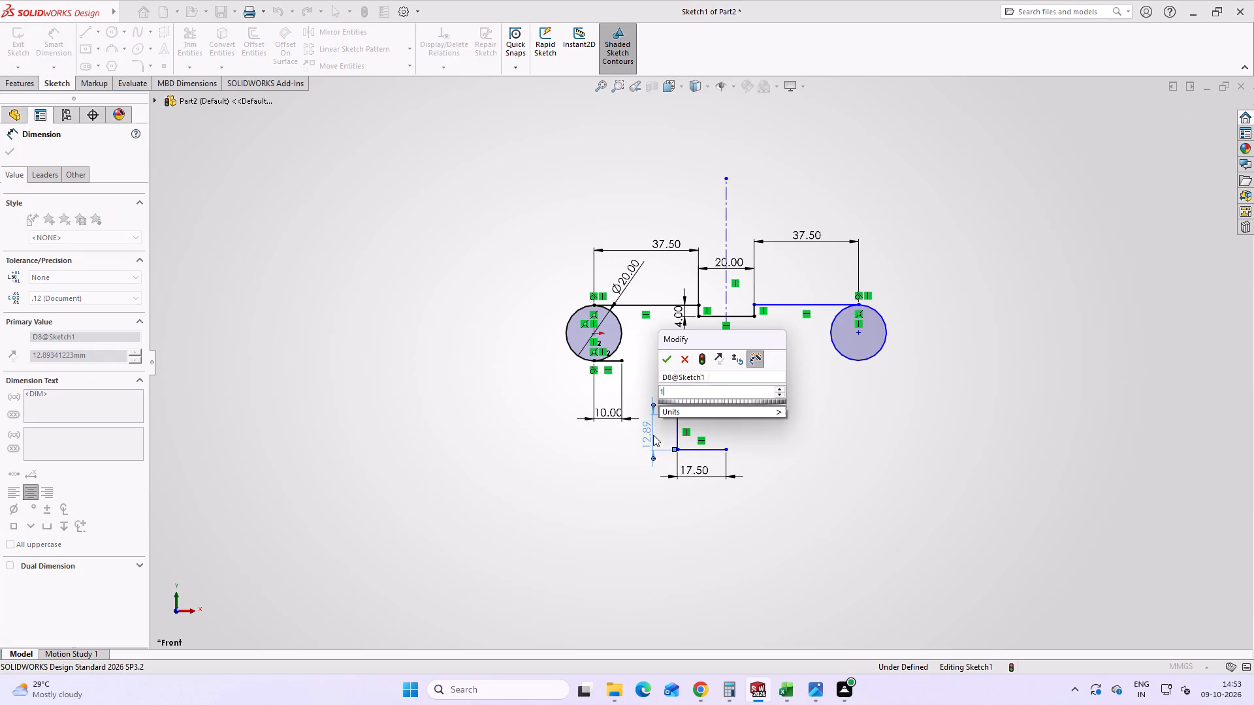
key("3")
key("Return")
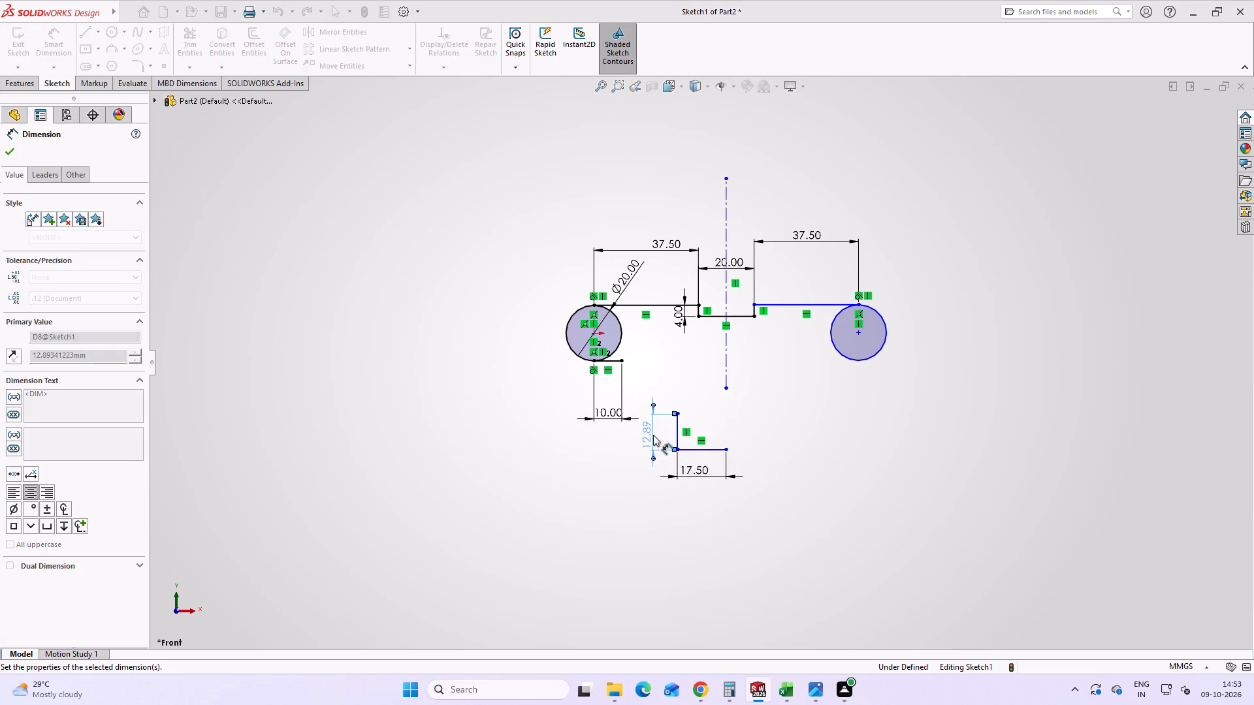
Dimension the vertical distance from the left rim circle's centre to the bottom hub line to 37 mm, checking it against the drawing.
left_click(593, 334)
left_click(706, 449)
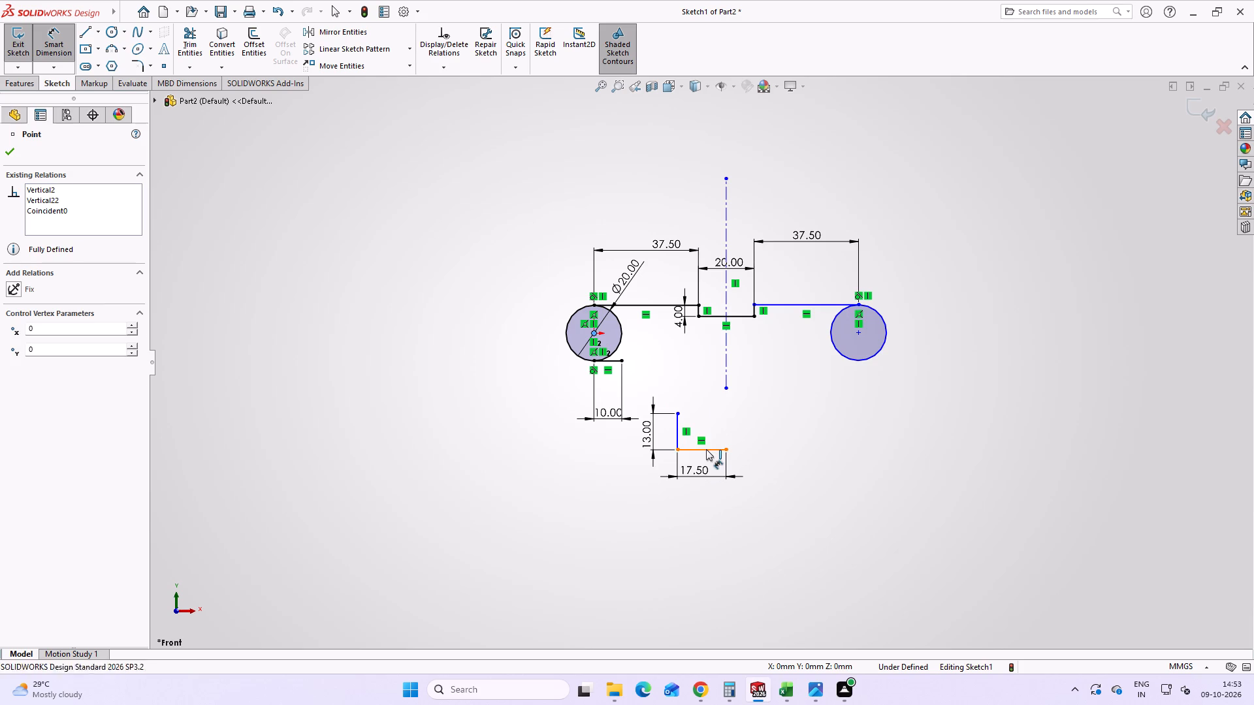
left_click(524, 413)
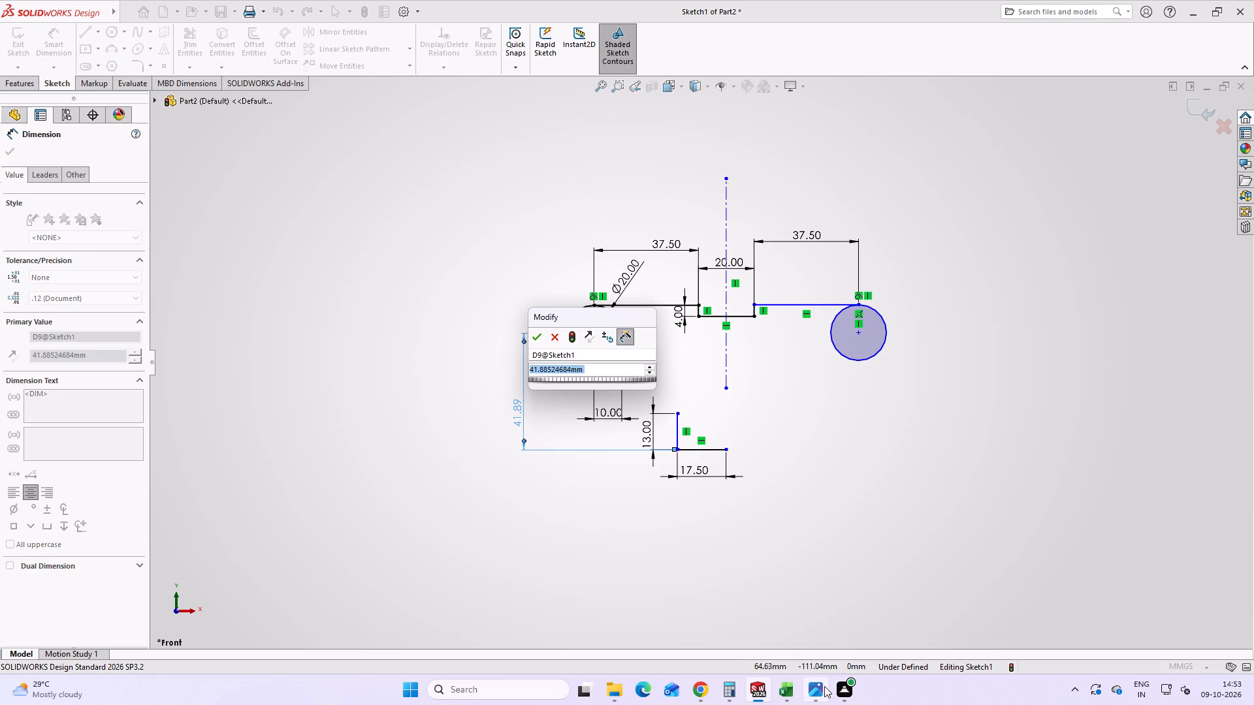
left_click(824, 686)
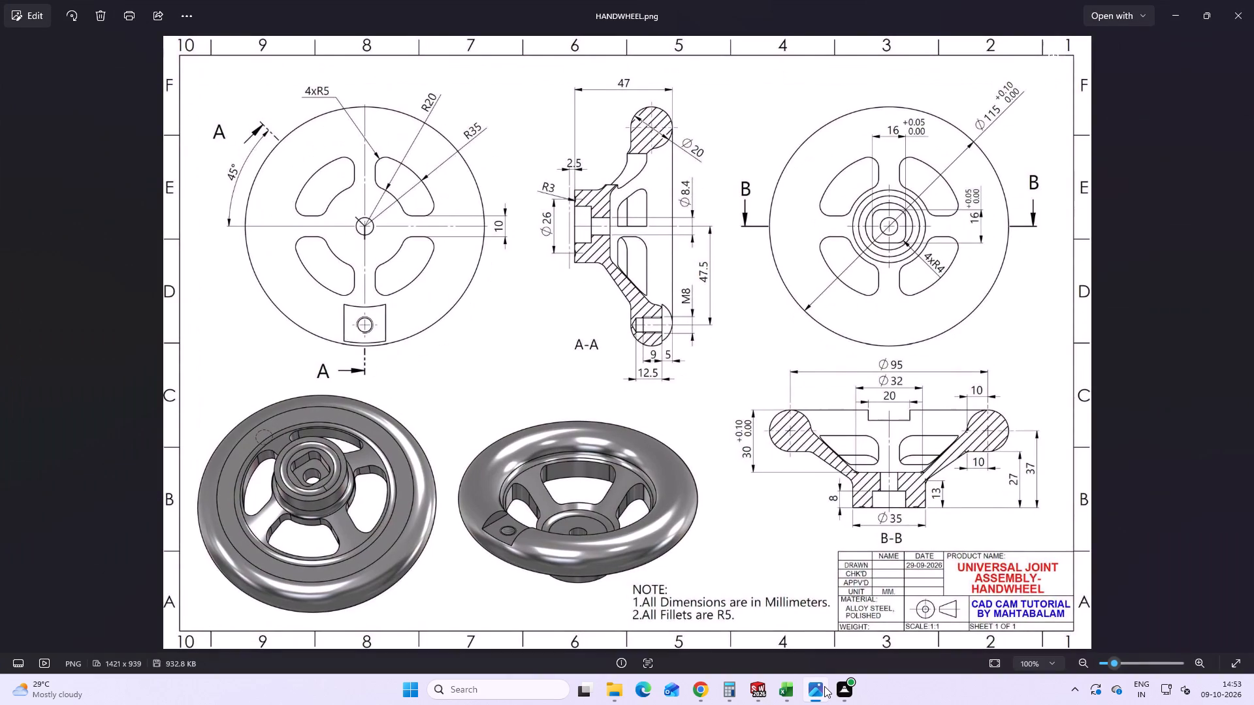
left_click(824, 686)
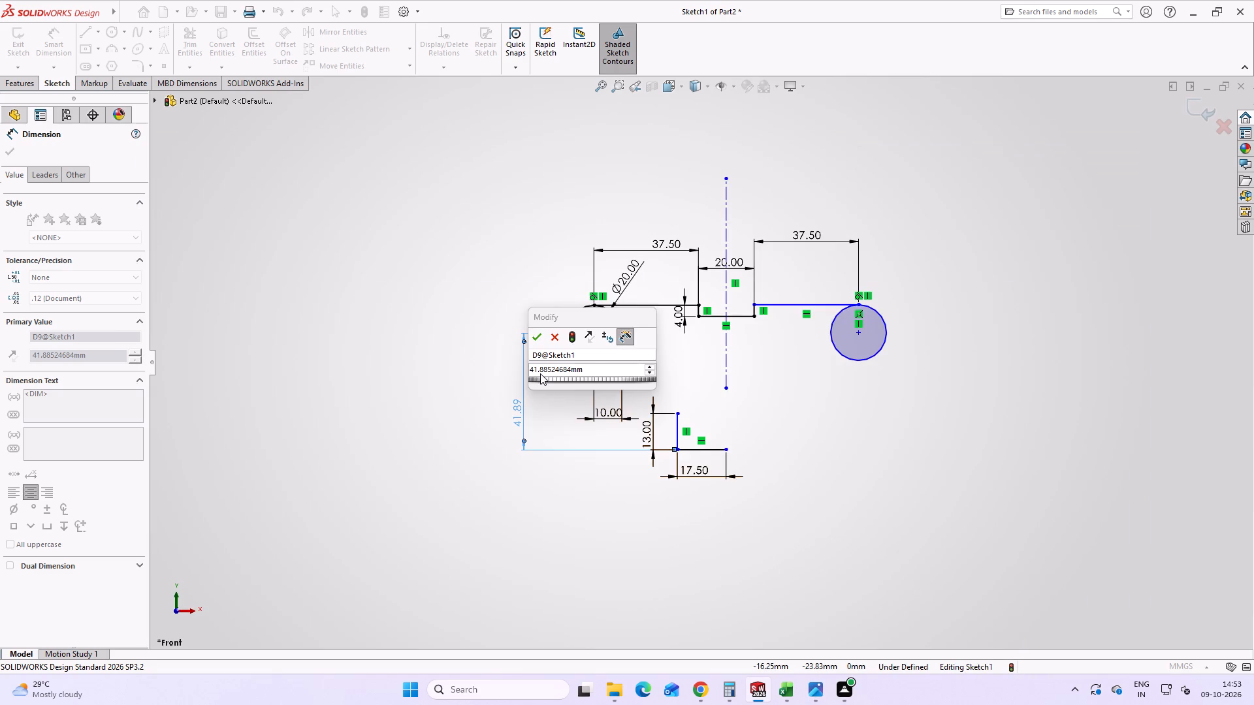
left_click(540, 373)
type("39")
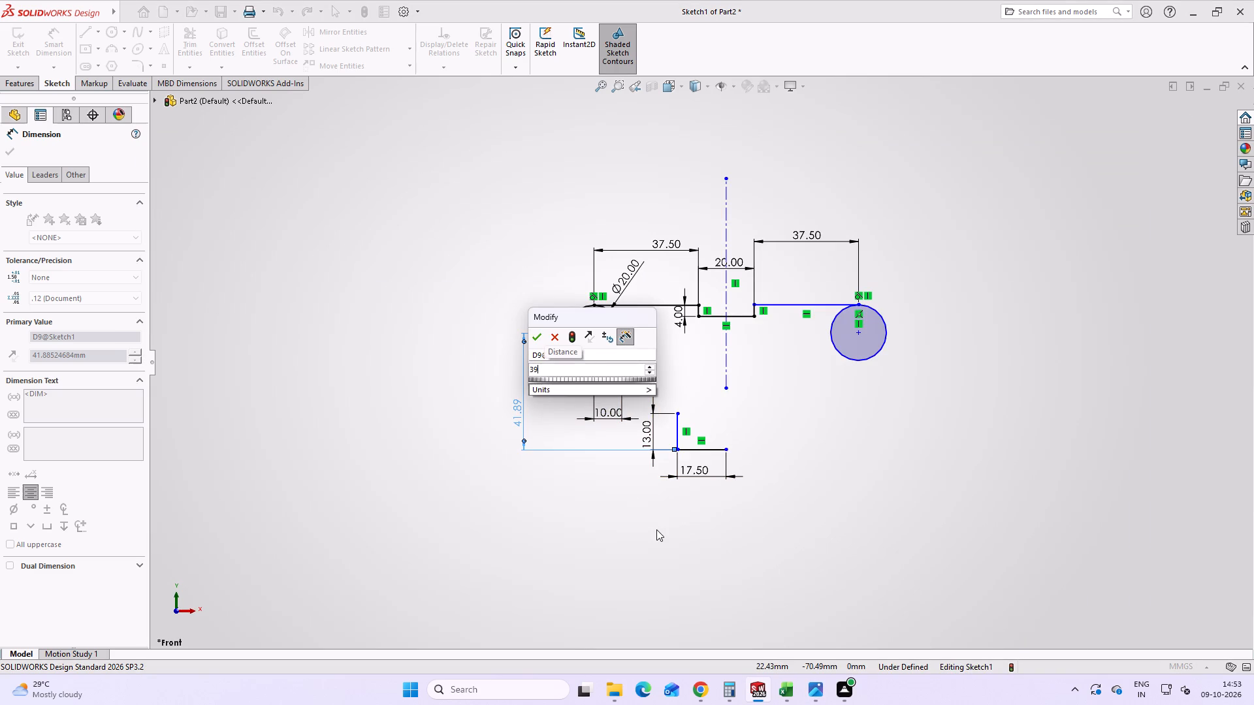
key("BackSpace")
key("7")
key("Return")
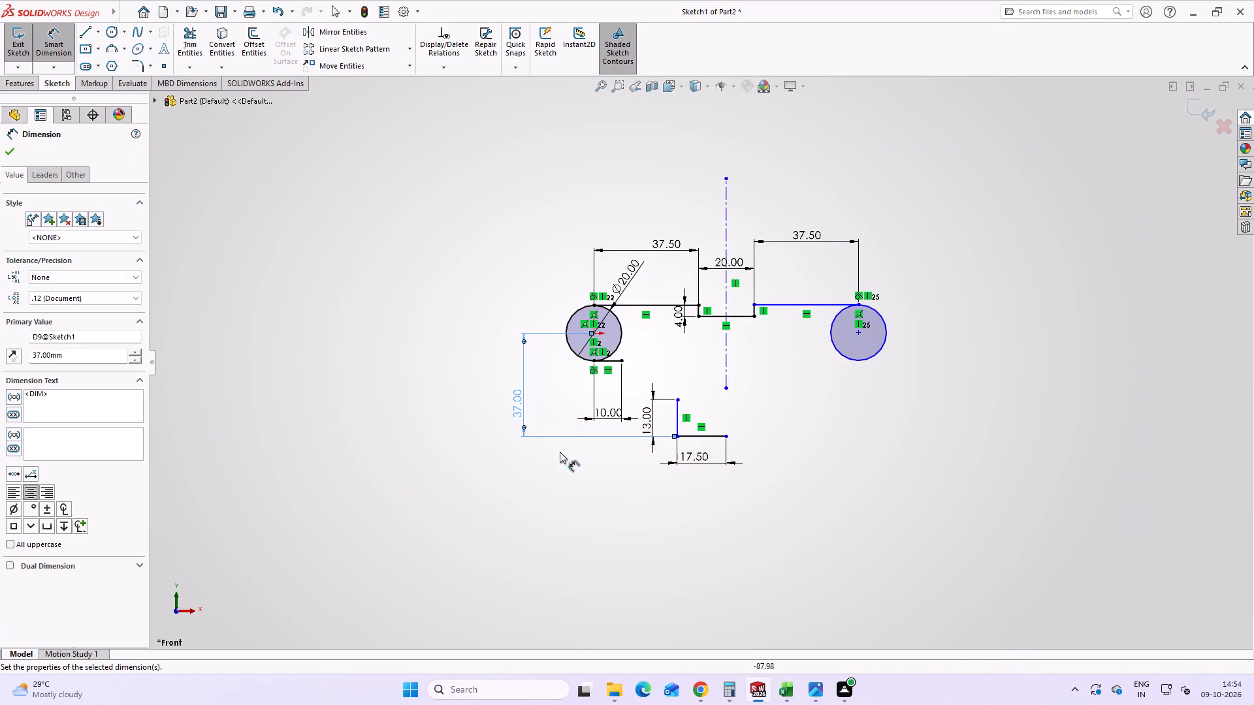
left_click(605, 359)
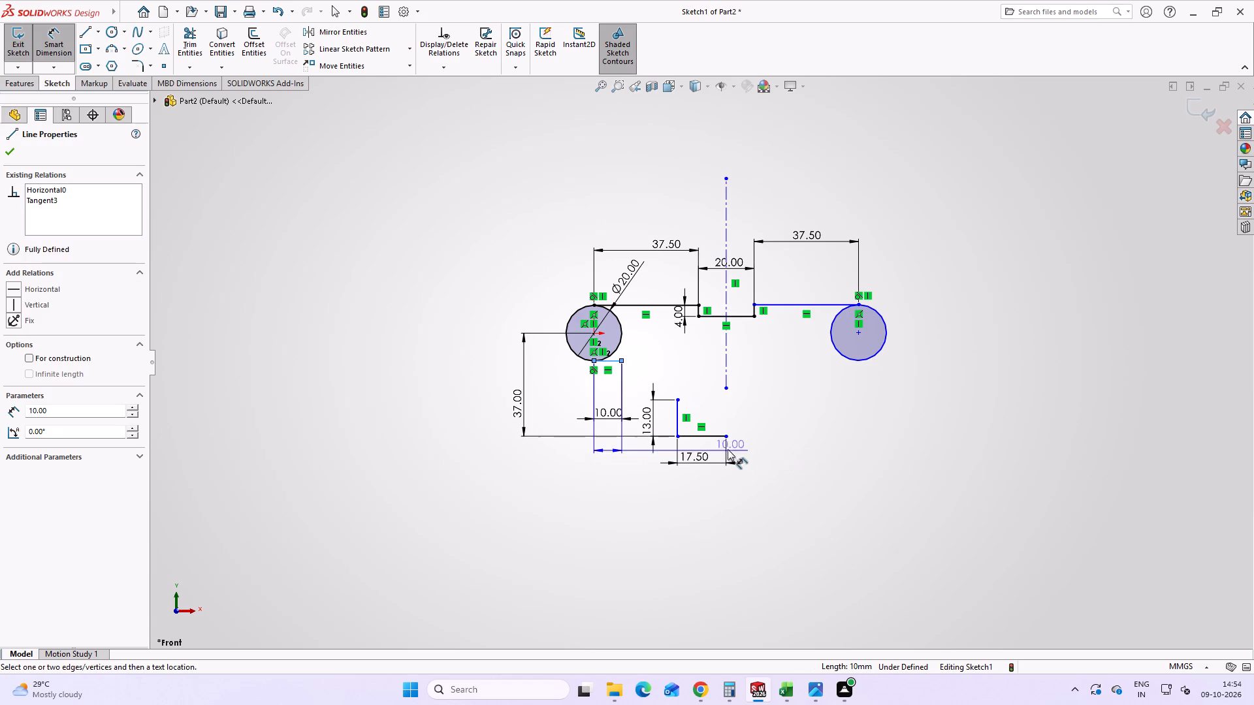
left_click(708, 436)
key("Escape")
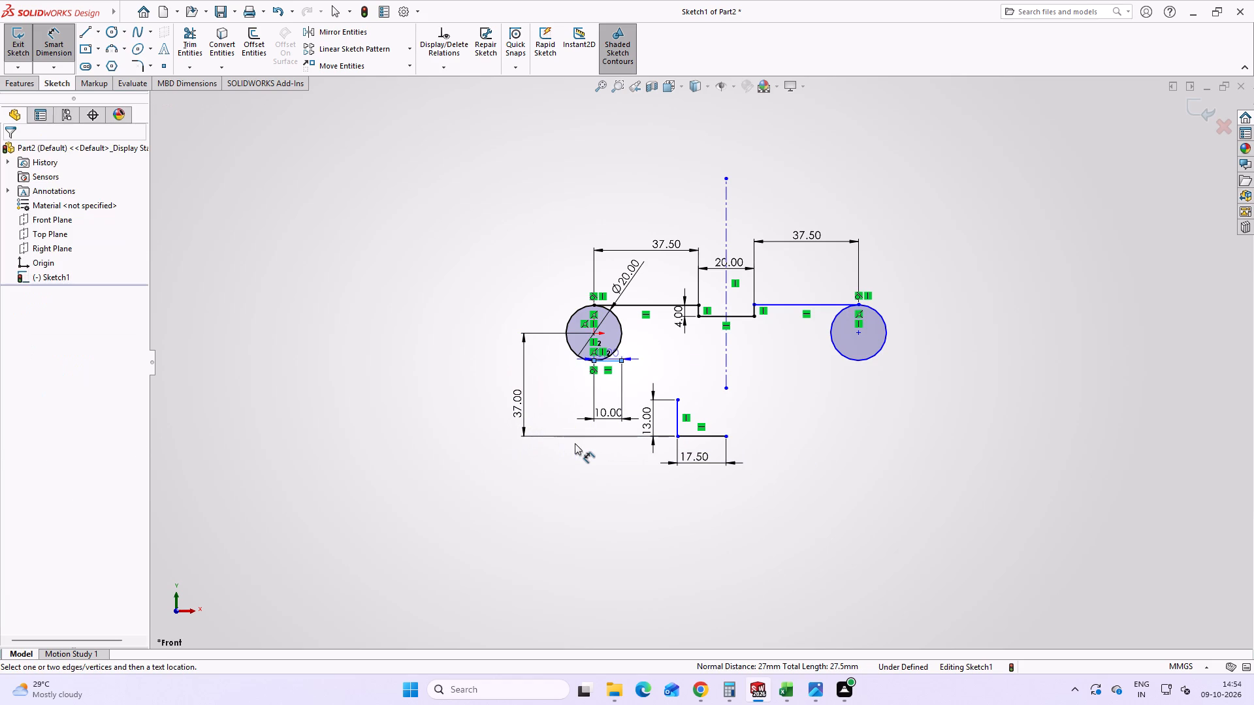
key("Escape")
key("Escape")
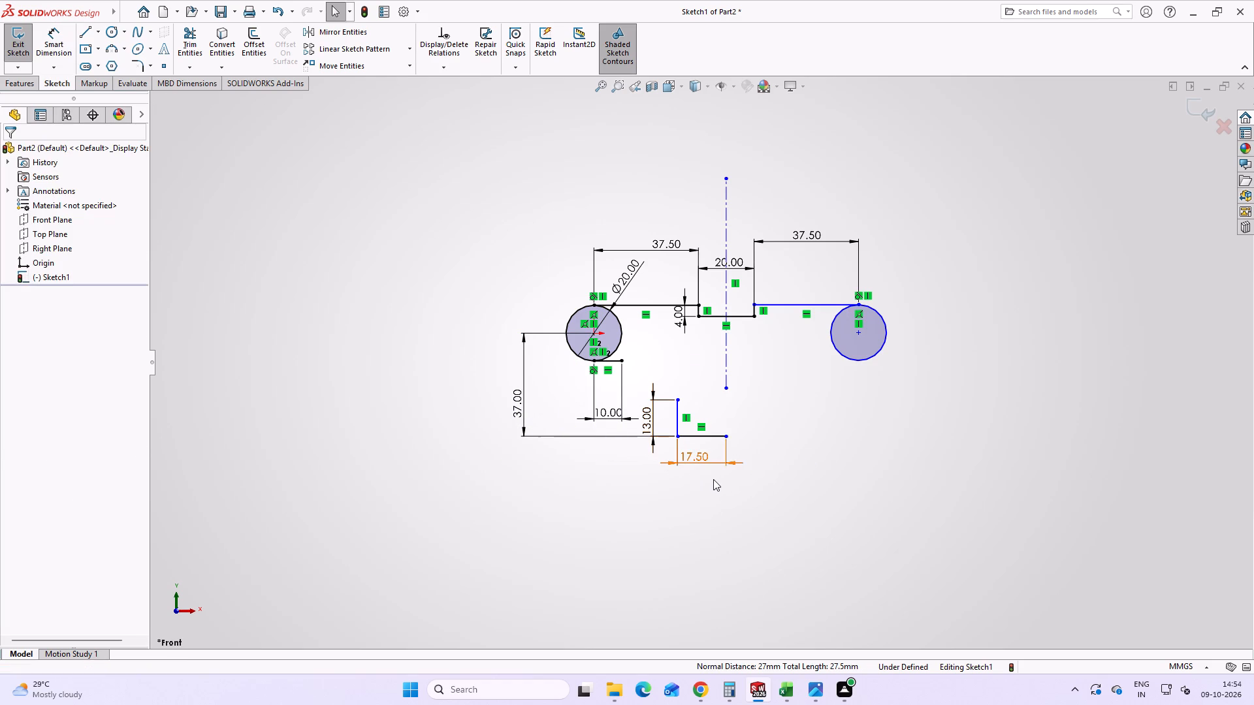
Move the 13 mm dimension closer to the vertical hub side line.
scroll(722, 469, "up", 1)
scroll(722, 469, "down", 3)
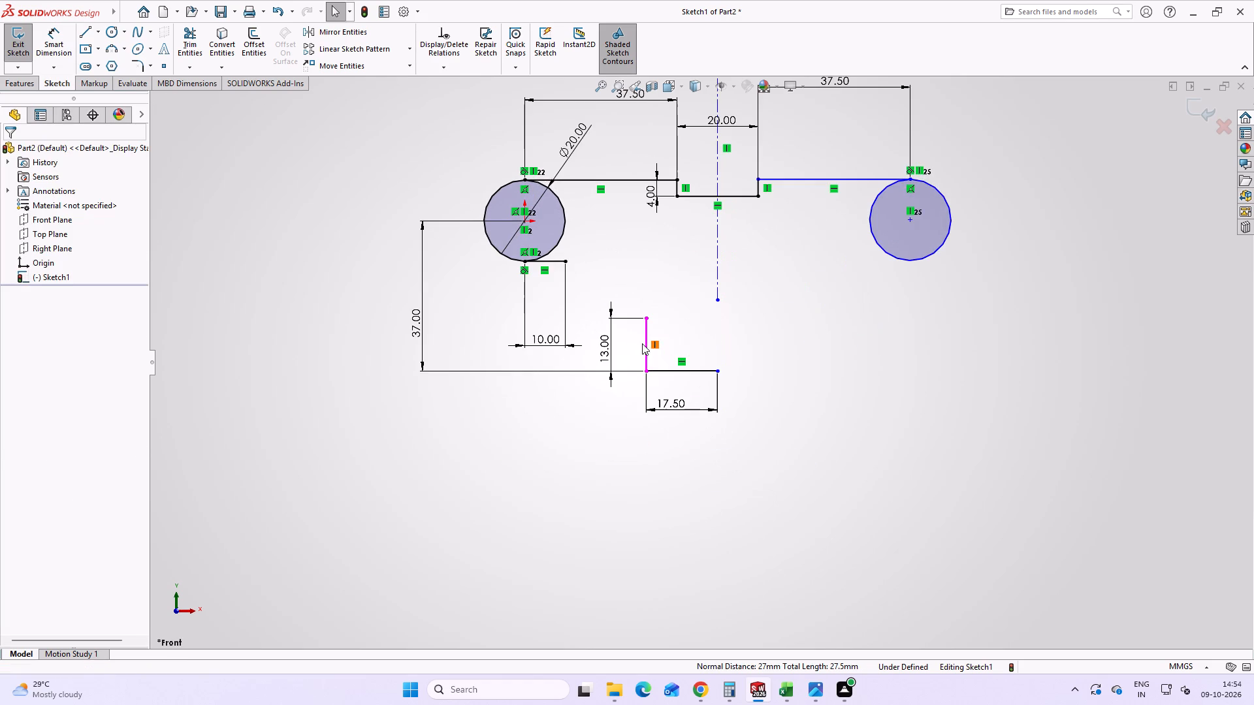
left_click_drag(603, 348, 619, 343)
key("Escape")
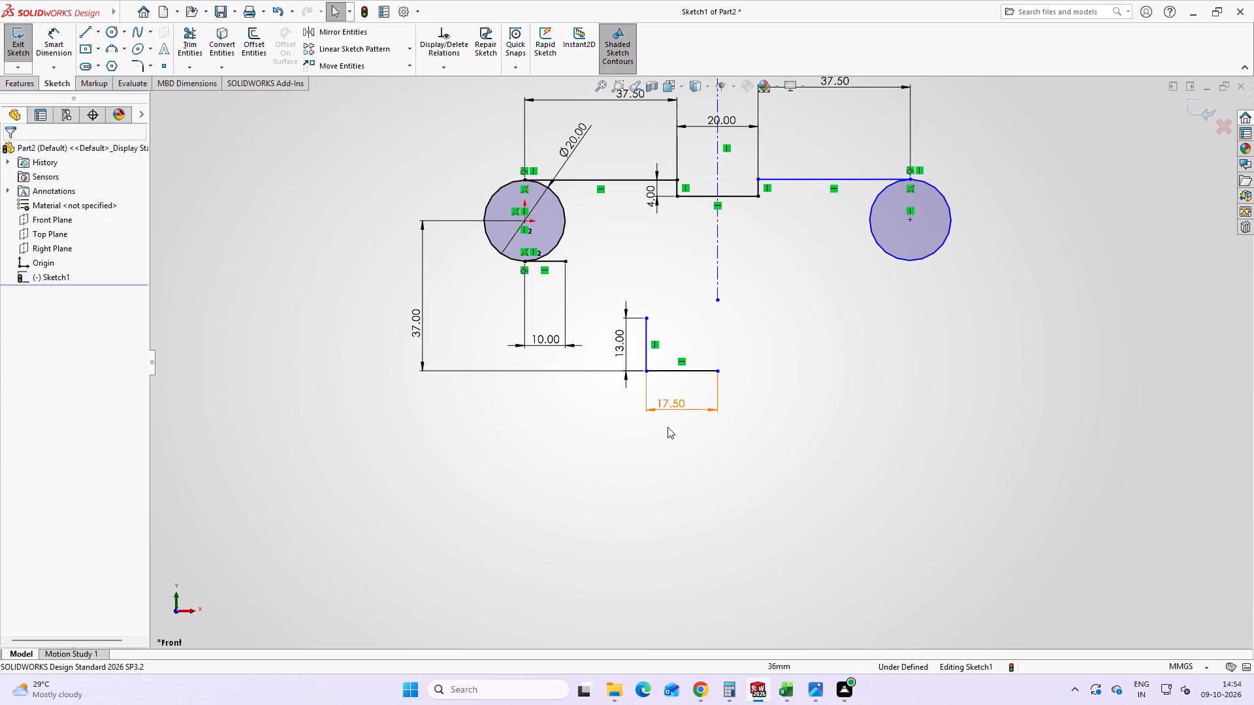
Sketch a slanted web line about 24.4 mm long from the top of the vertical hub line to the free end of the 10 mm line.
left_click(88, 31)
left_click(647, 319)
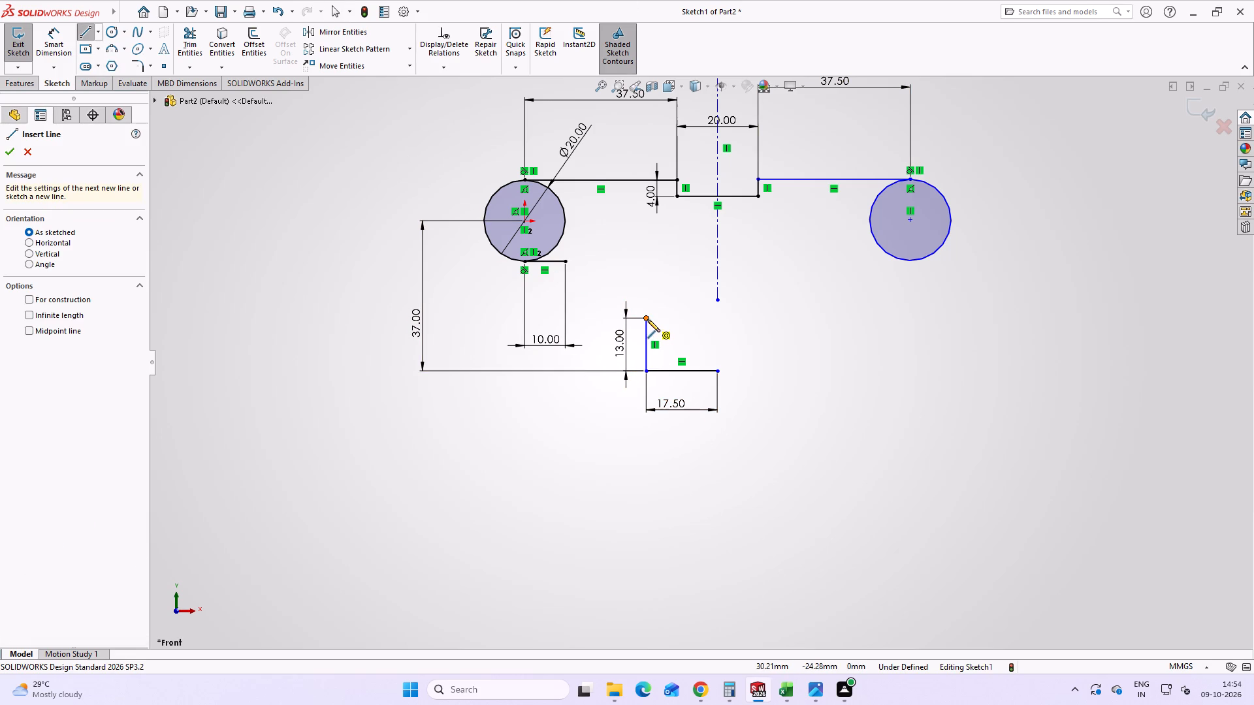
left_click(566, 262)
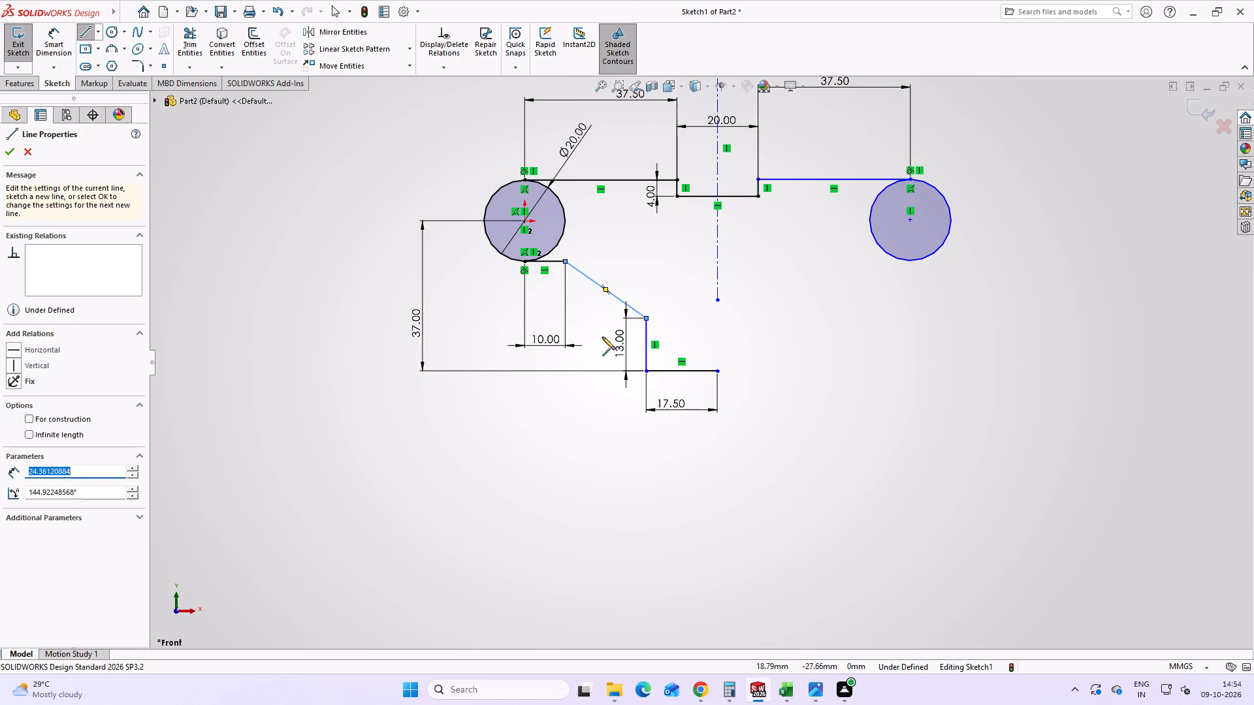
key("Escape")
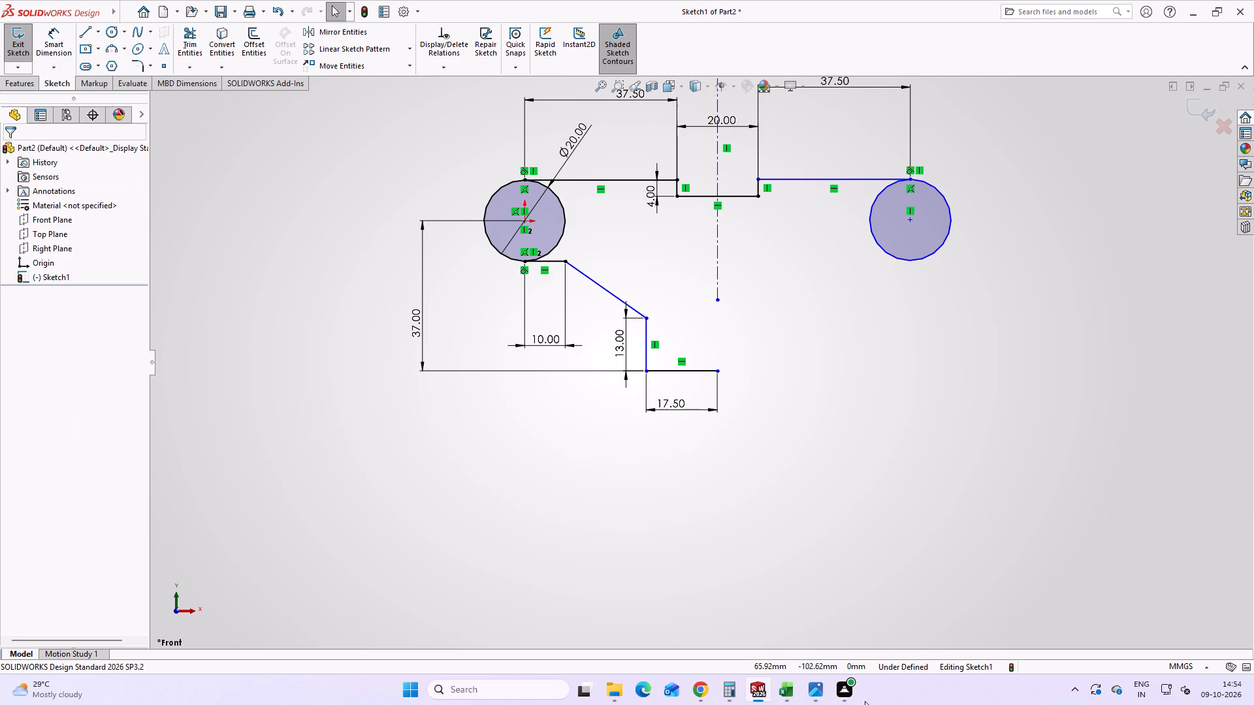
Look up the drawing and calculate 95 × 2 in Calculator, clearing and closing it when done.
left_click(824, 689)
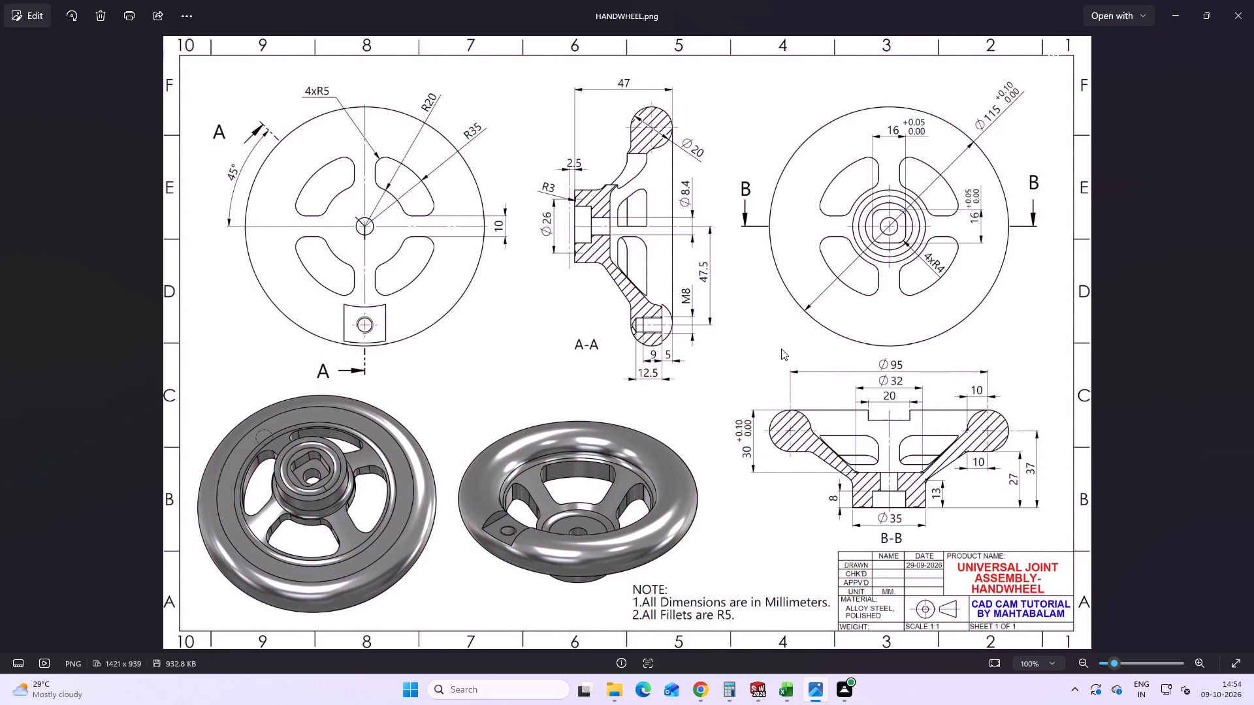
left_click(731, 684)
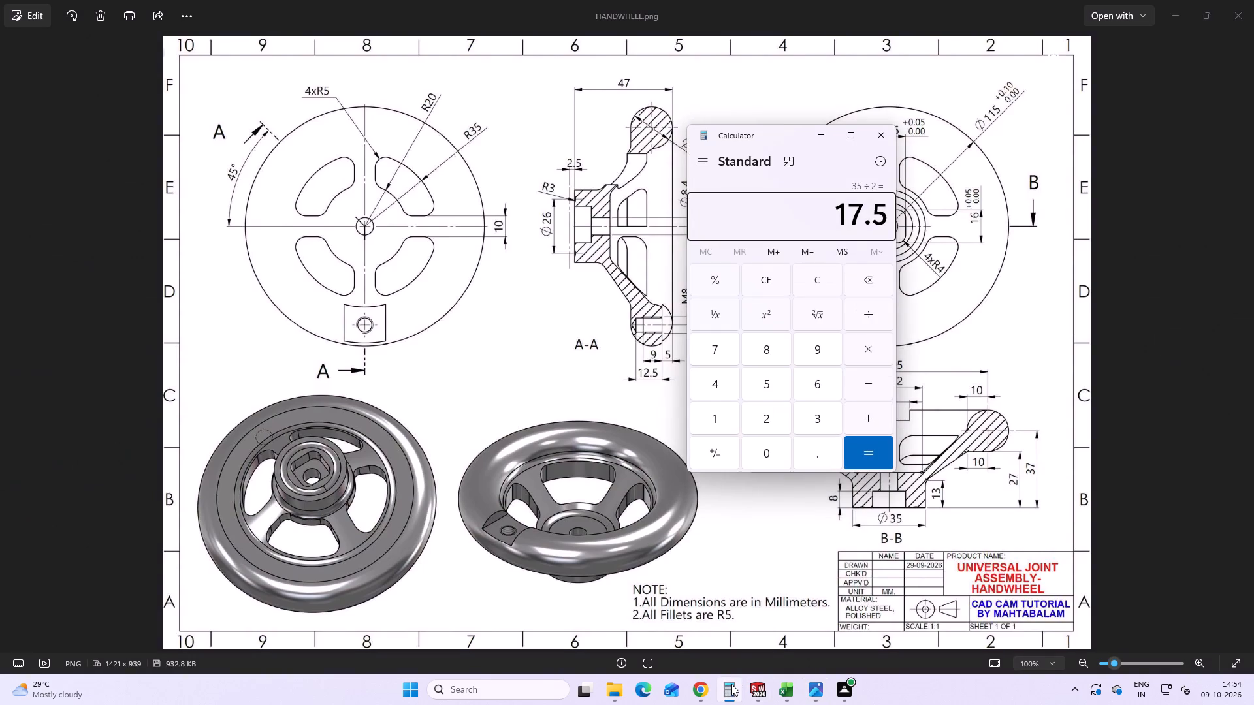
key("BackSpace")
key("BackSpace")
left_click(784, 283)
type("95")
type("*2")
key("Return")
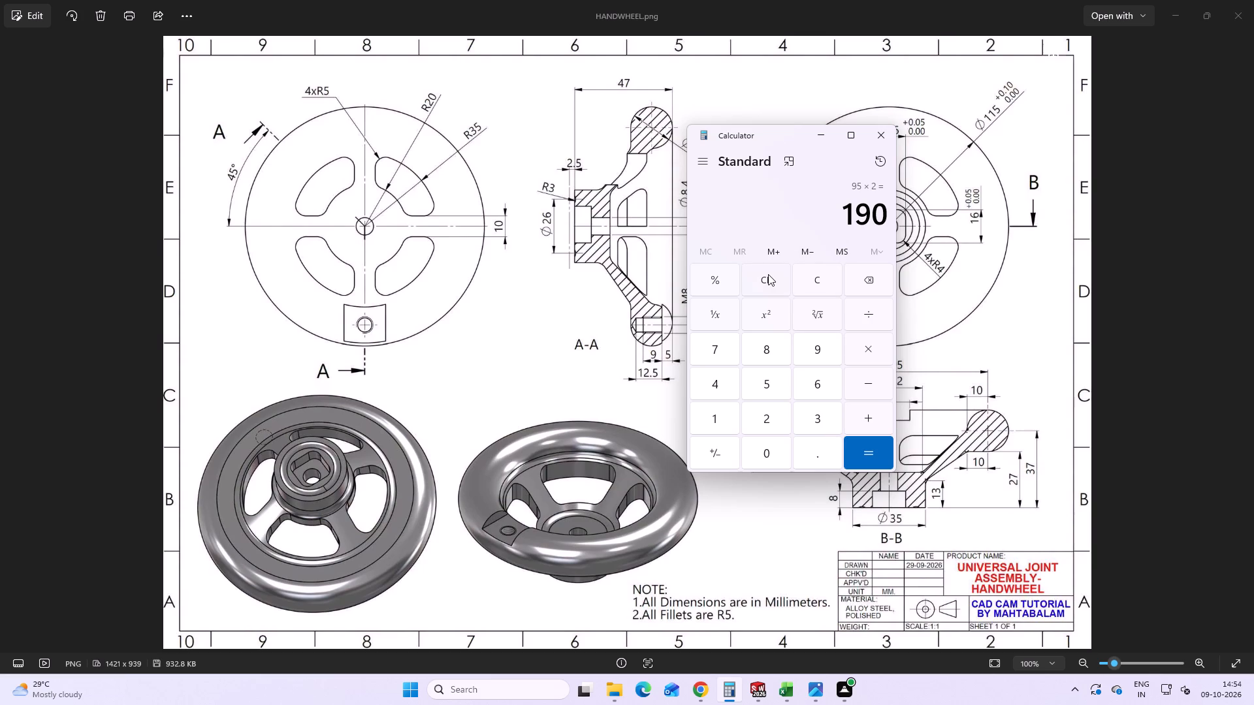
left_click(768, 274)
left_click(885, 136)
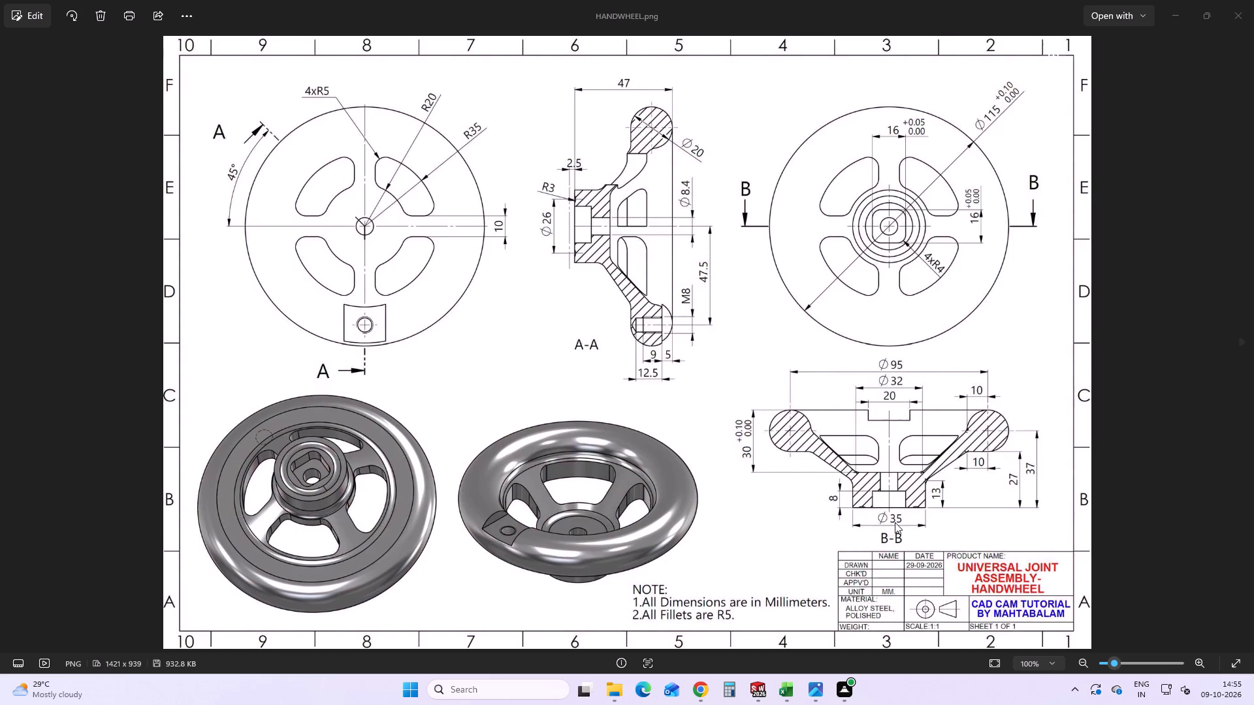
Recheck the drawing and add a 5 mm sketch fillet at the corner between the slanted web line and the vertical hub side line.
left_click(807, 687)
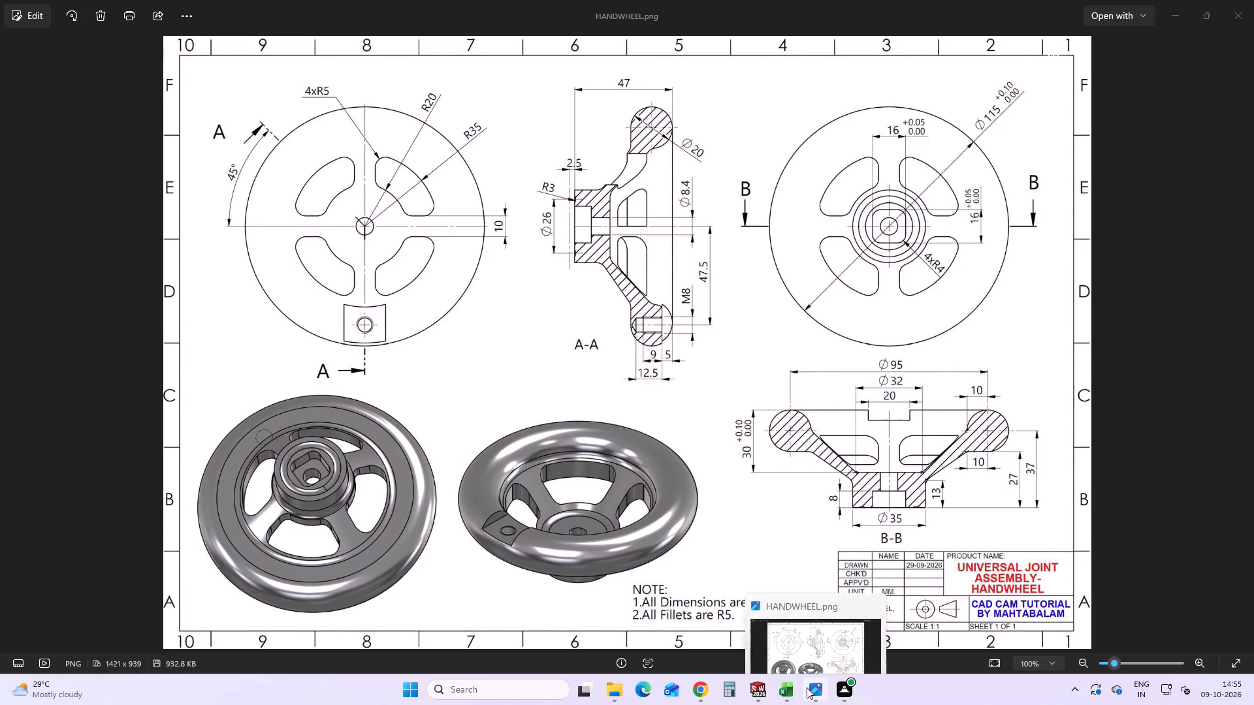
left_click(807, 687)
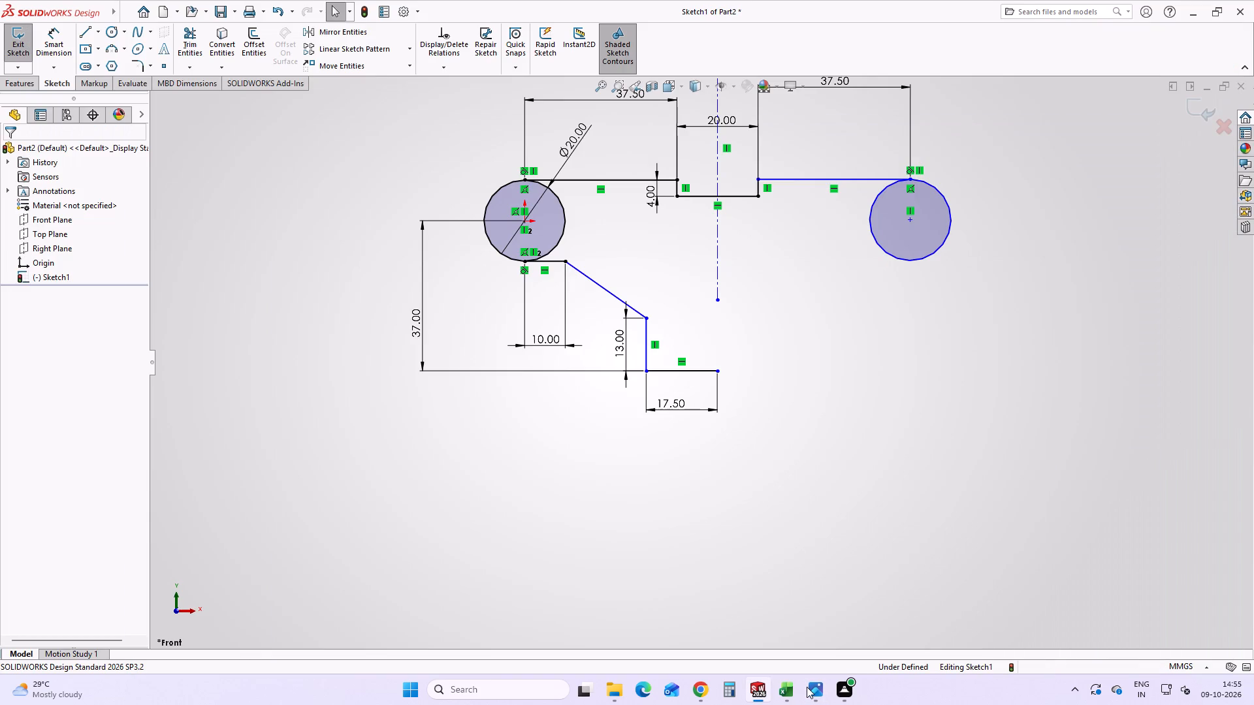
left_click(807, 687)
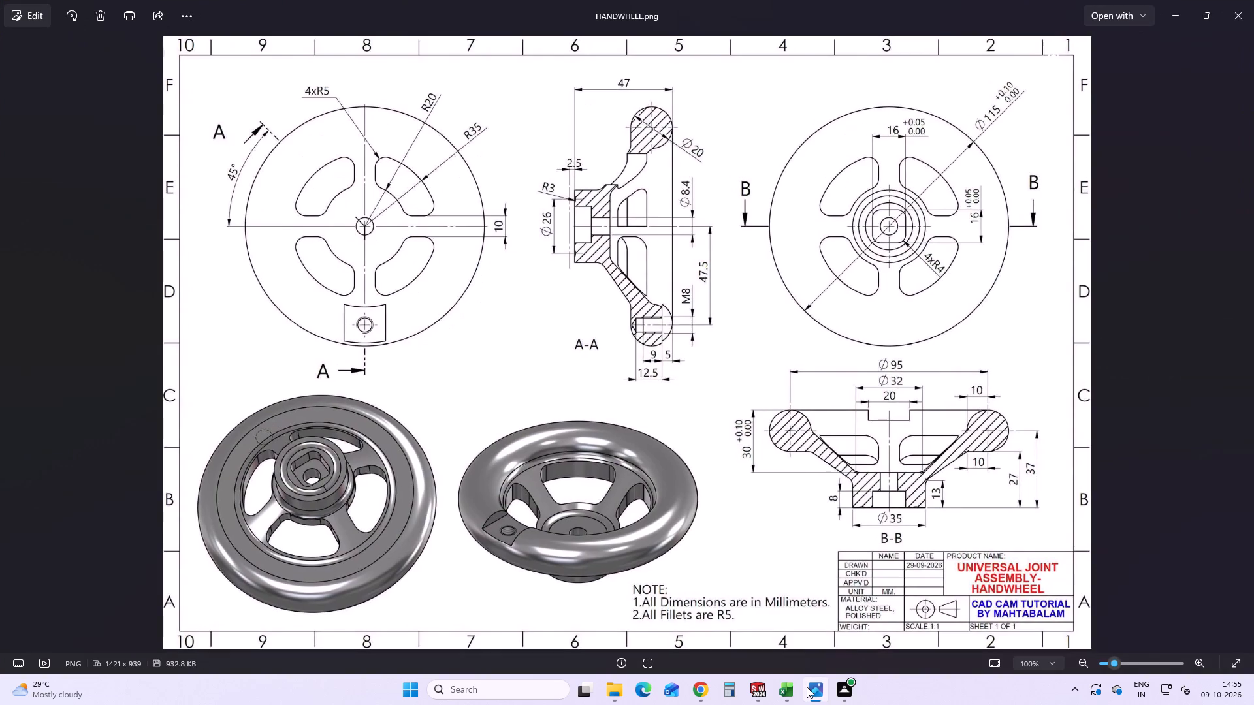
left_click(807, 687)
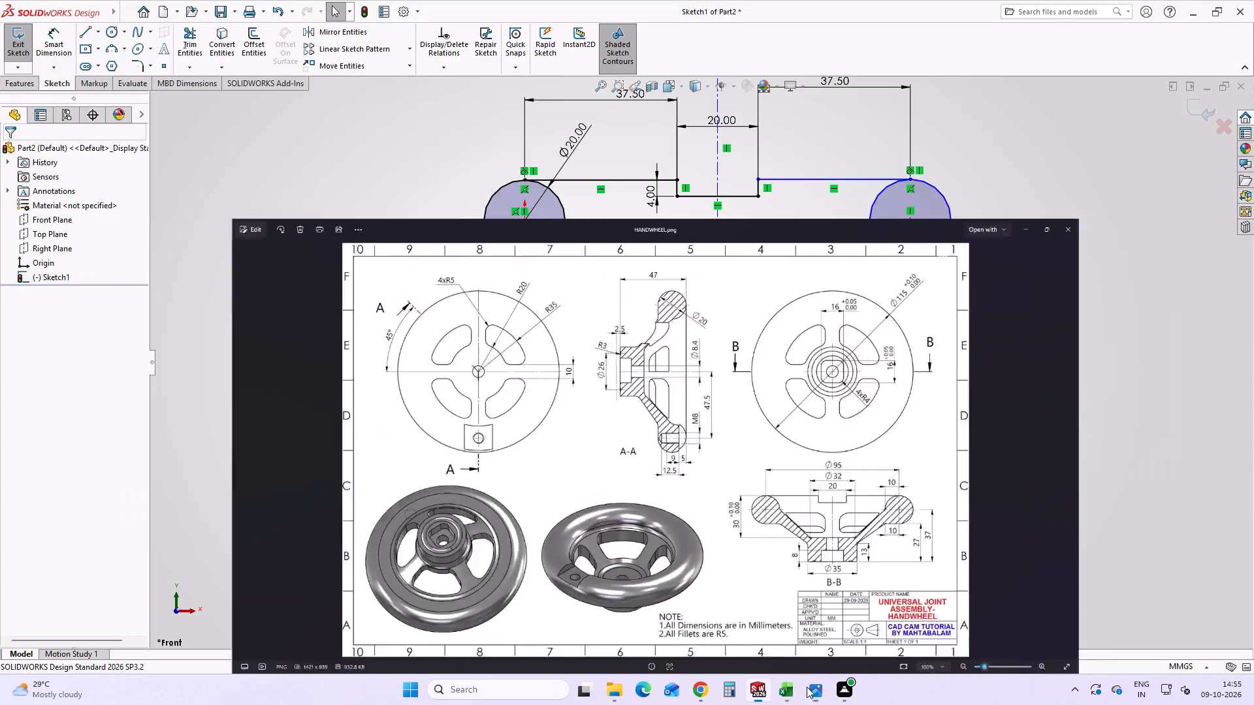
left_click(807, 687)
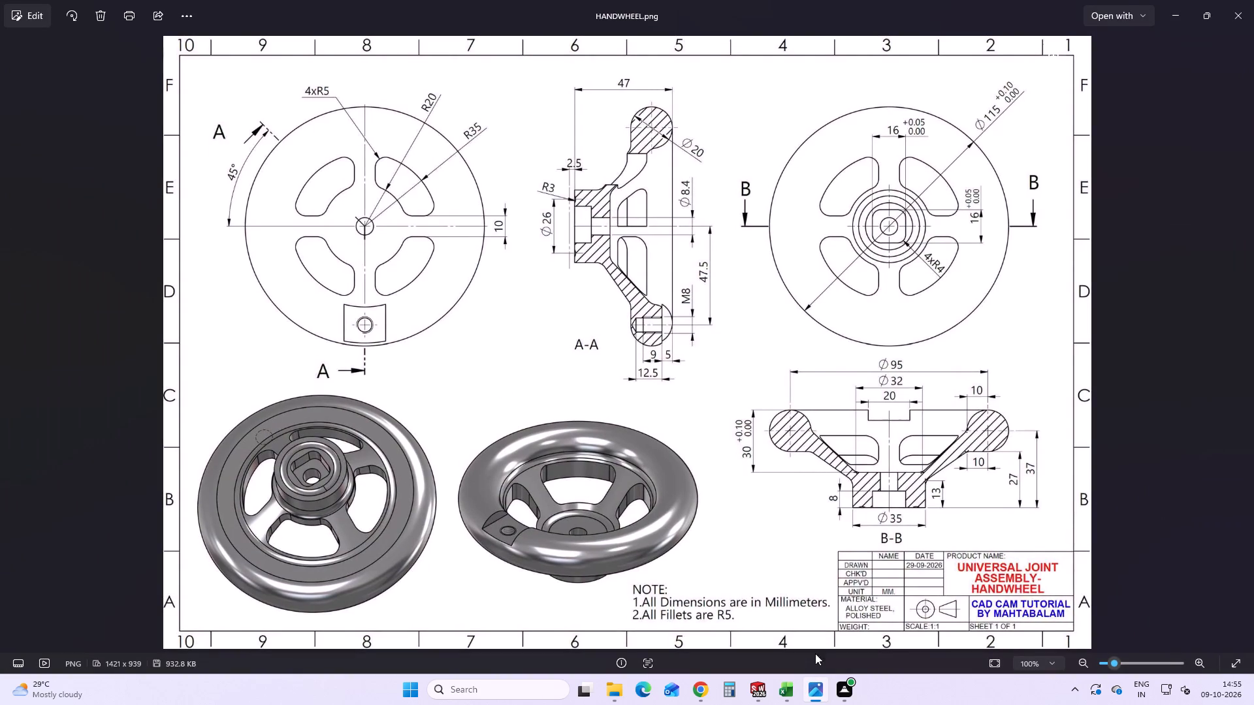
left_click(807, 692)
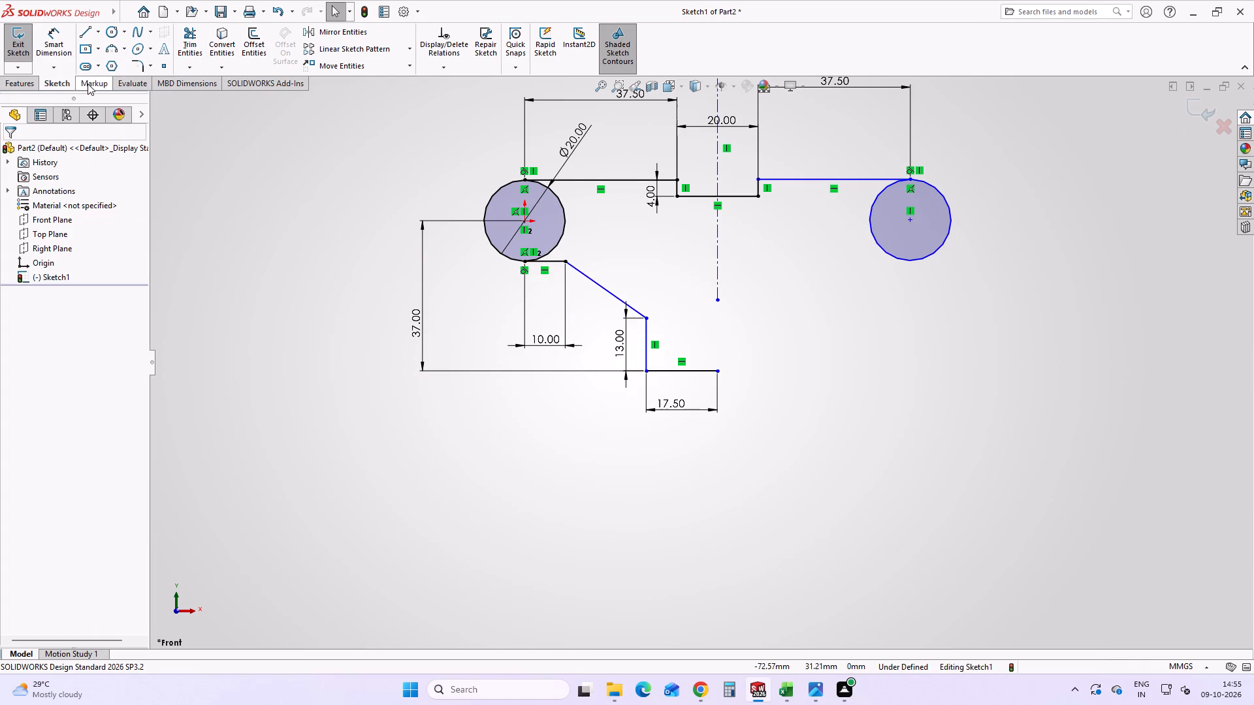
left_click(151, 65)
left_click(152, 79)
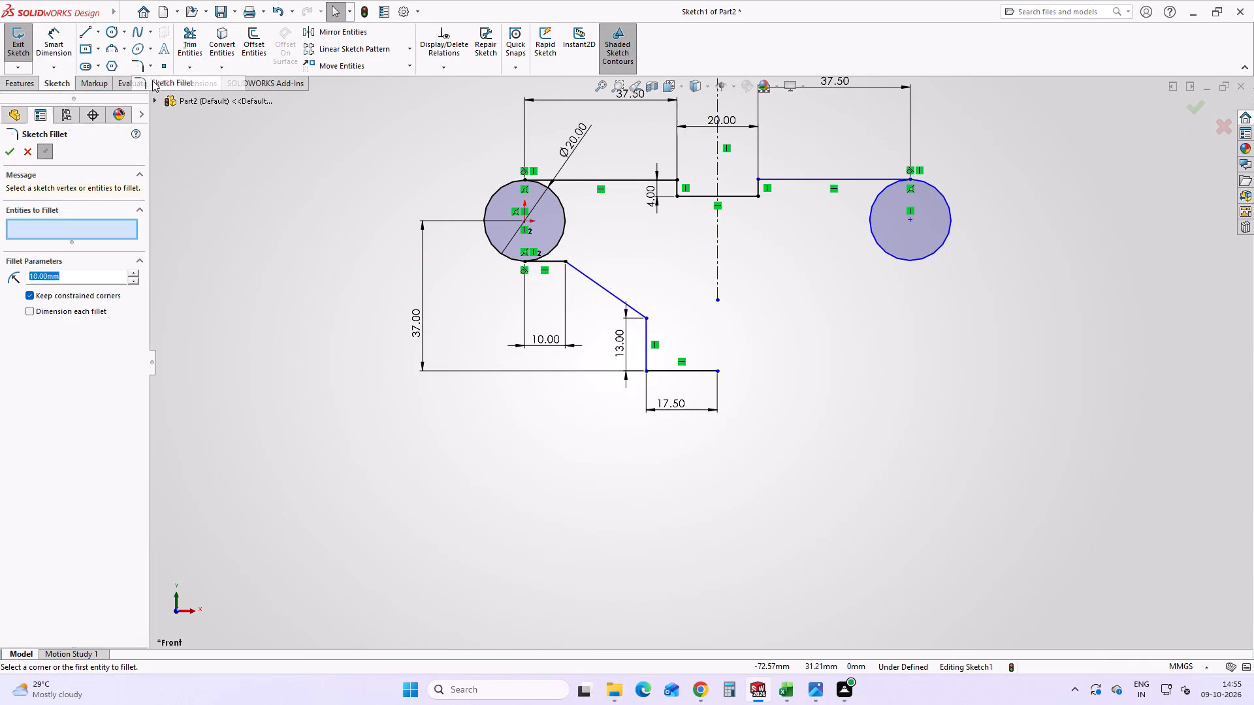
left_click(641, 313)
left_click(647, 326)
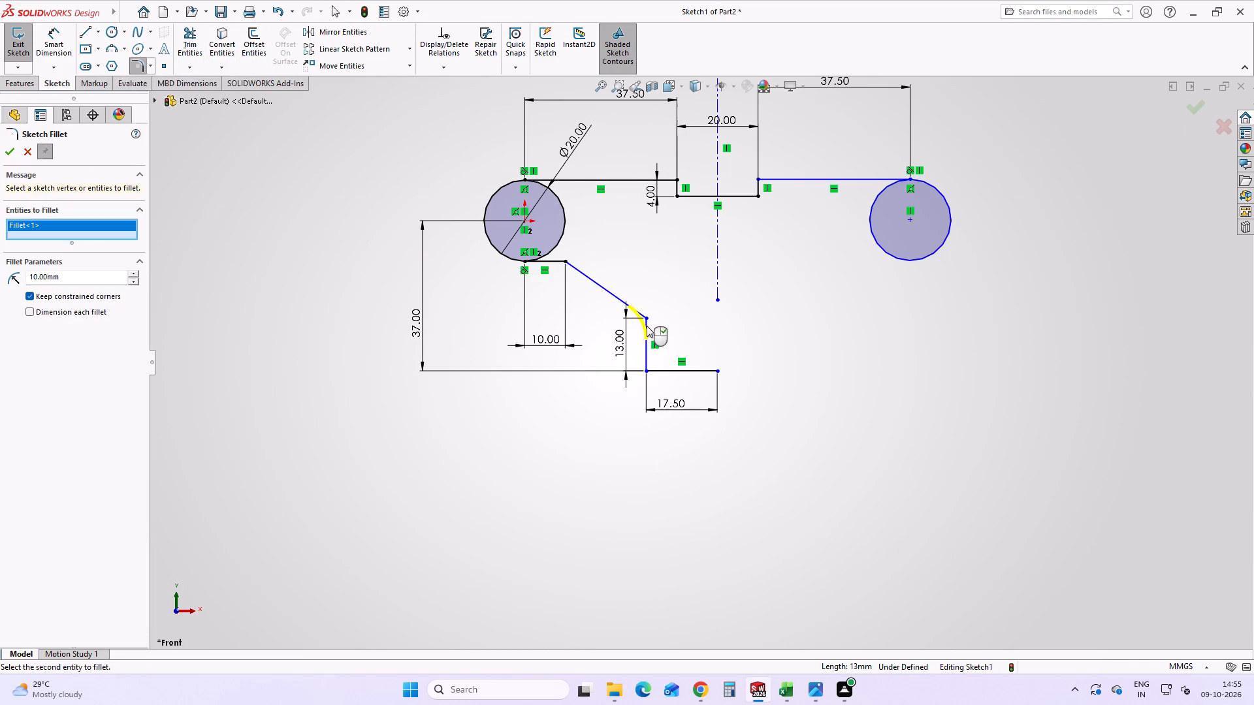
left_click_drag(63, 277, 0, 276)
key("5")
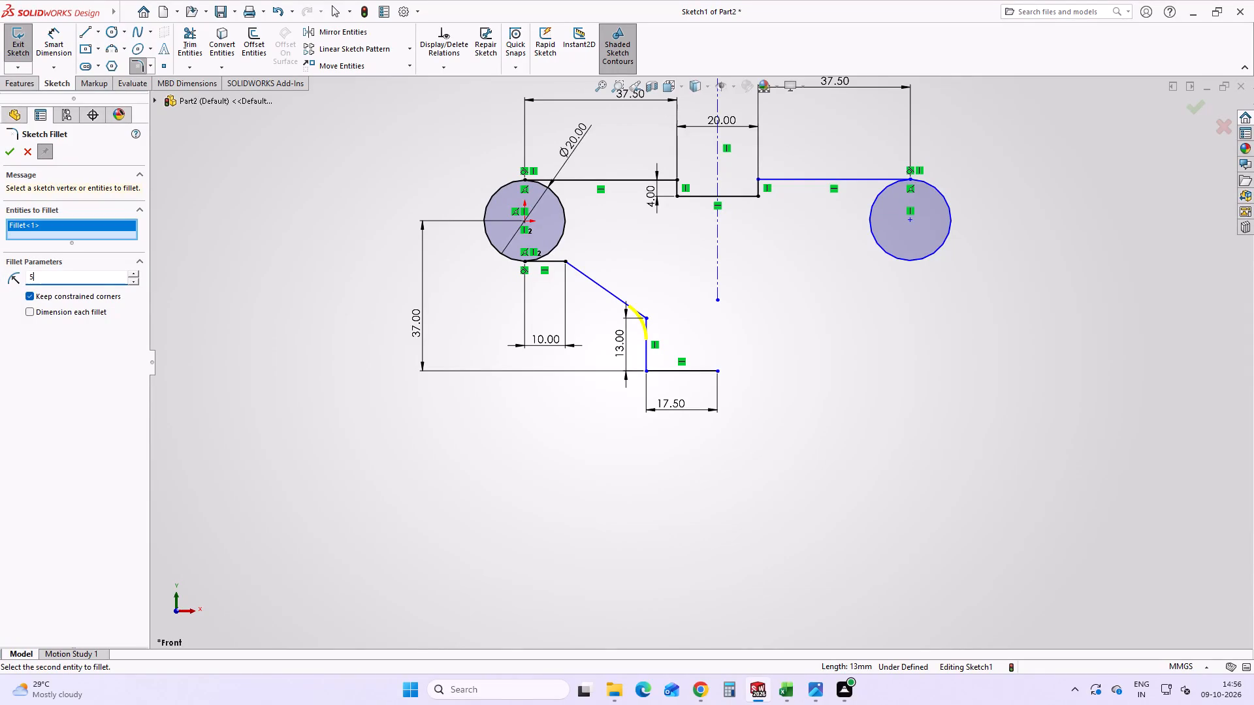
key("Return")
left_click(14, 149)
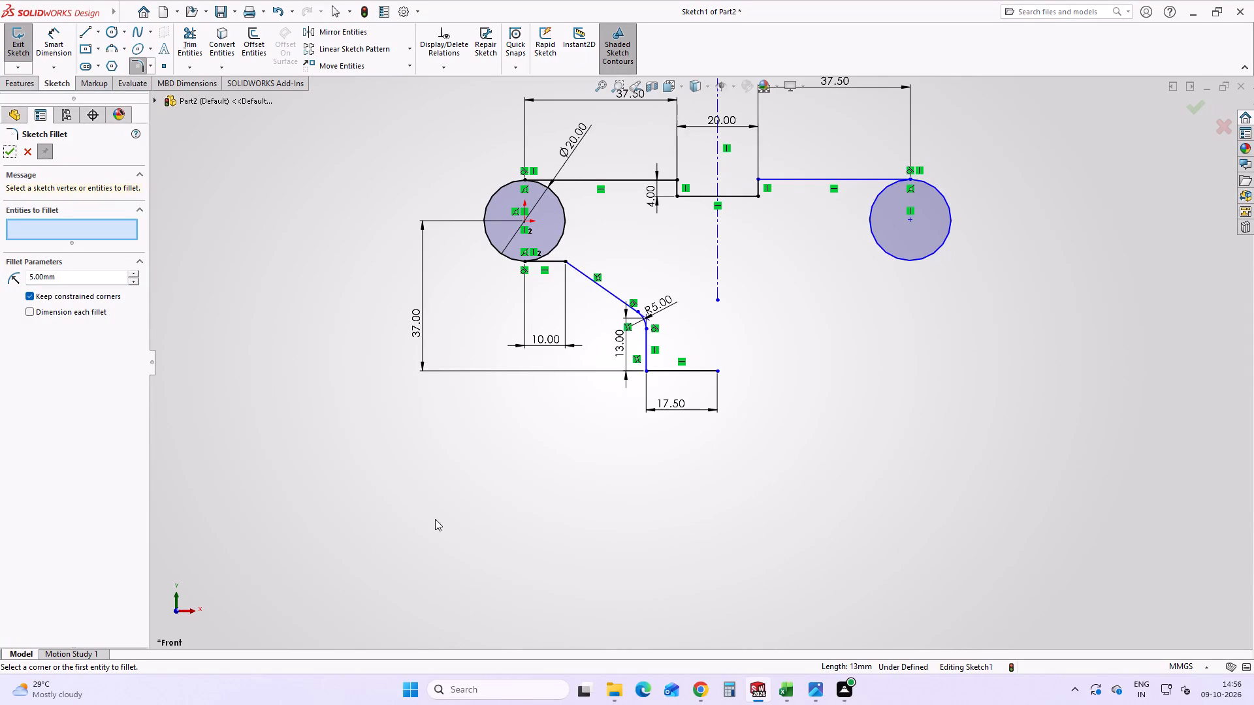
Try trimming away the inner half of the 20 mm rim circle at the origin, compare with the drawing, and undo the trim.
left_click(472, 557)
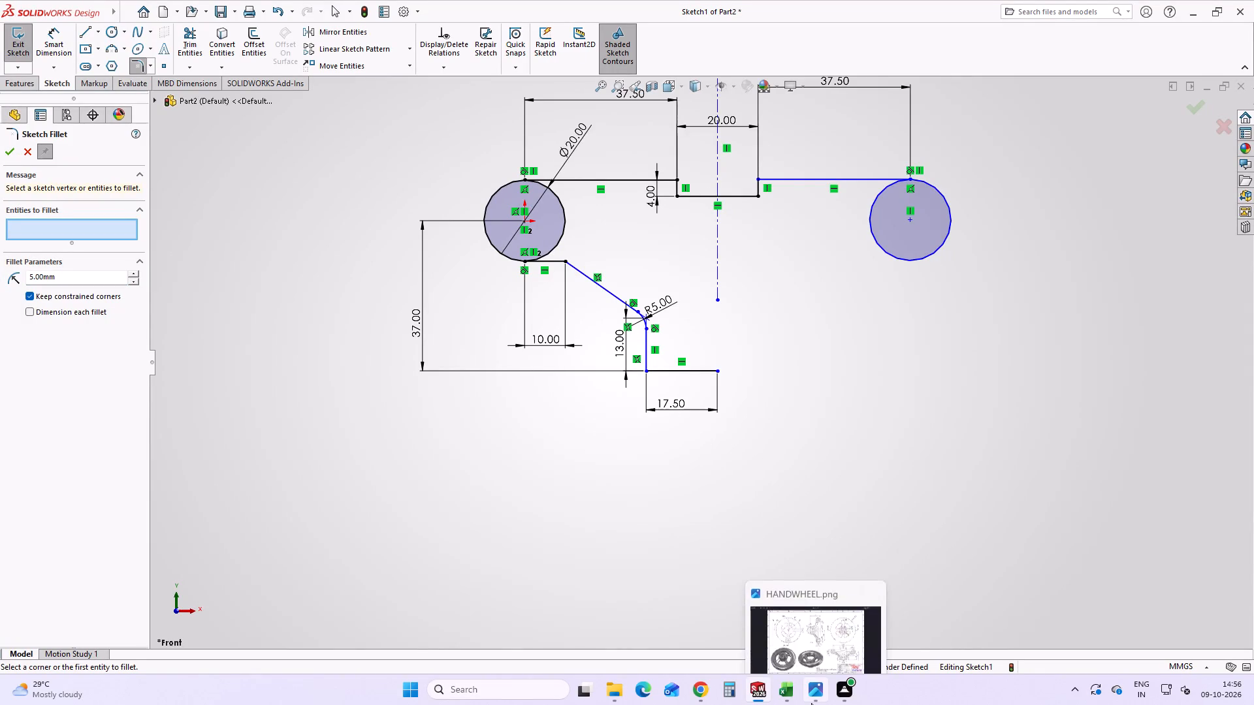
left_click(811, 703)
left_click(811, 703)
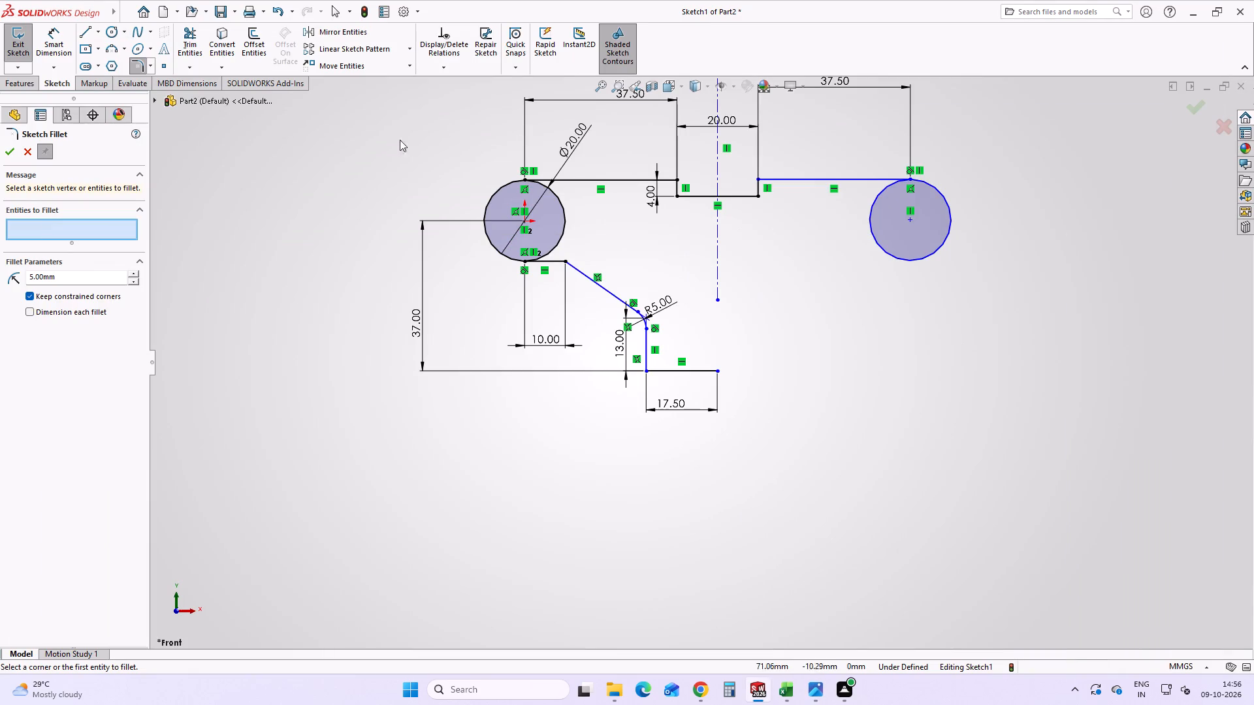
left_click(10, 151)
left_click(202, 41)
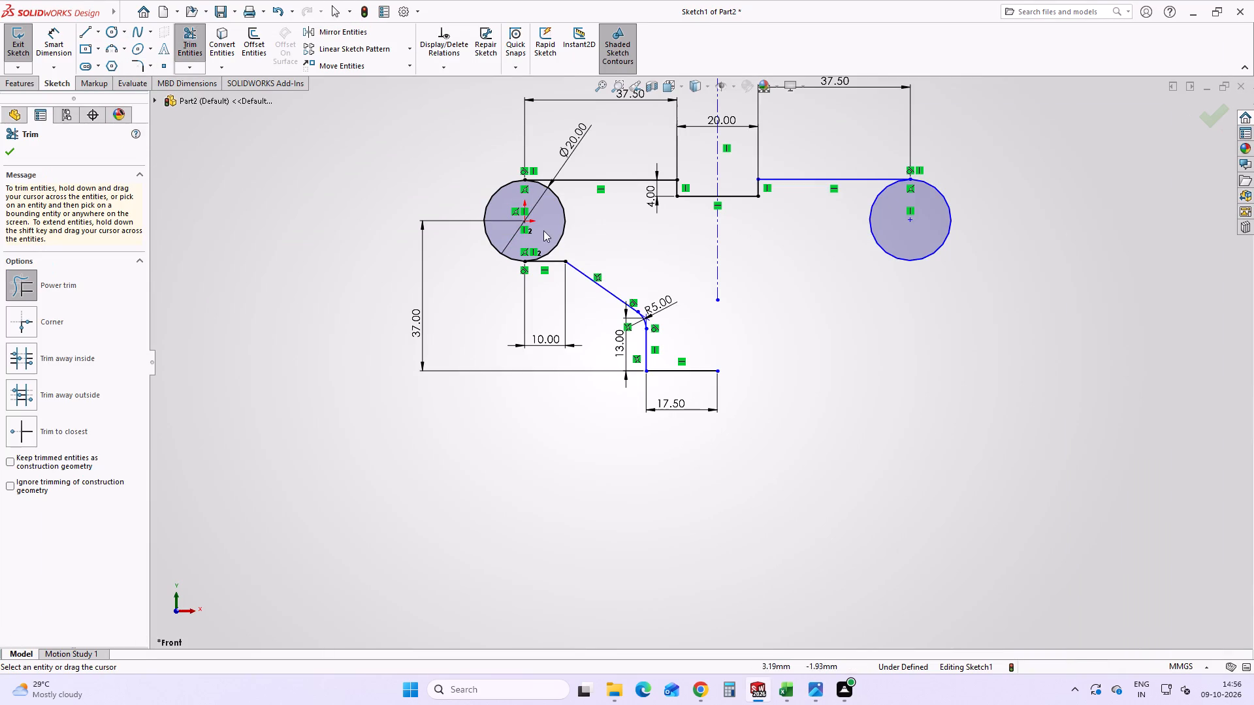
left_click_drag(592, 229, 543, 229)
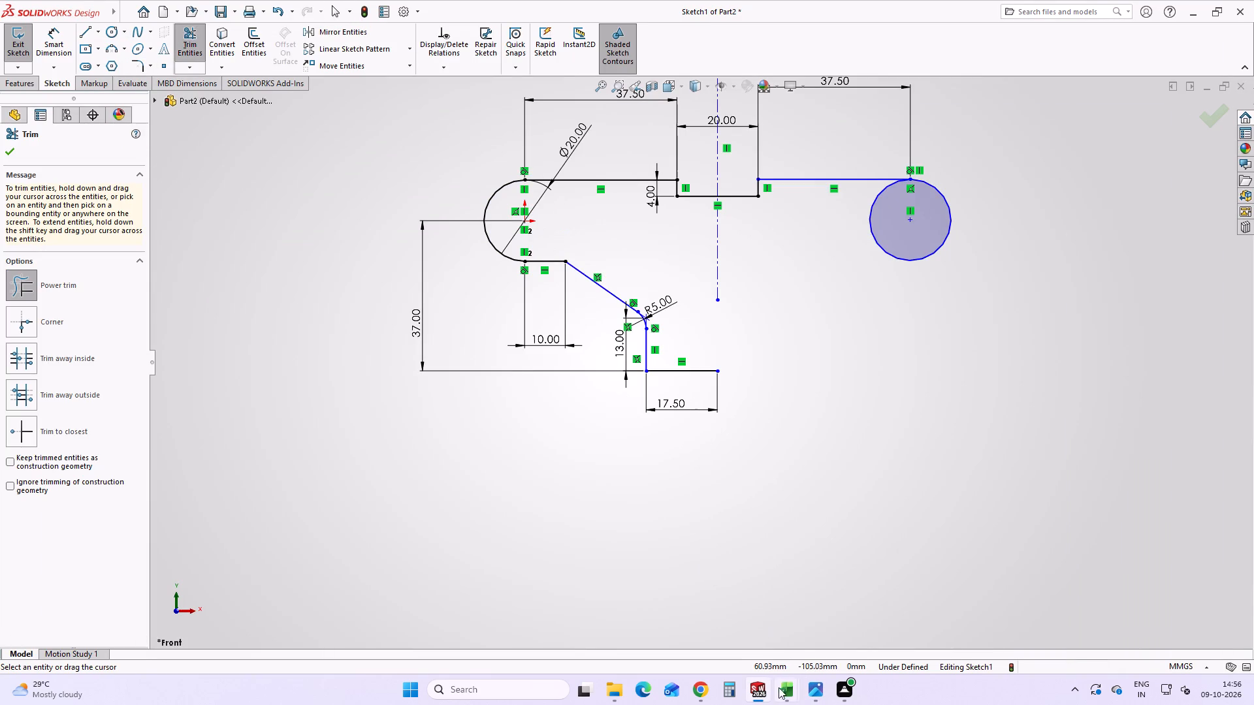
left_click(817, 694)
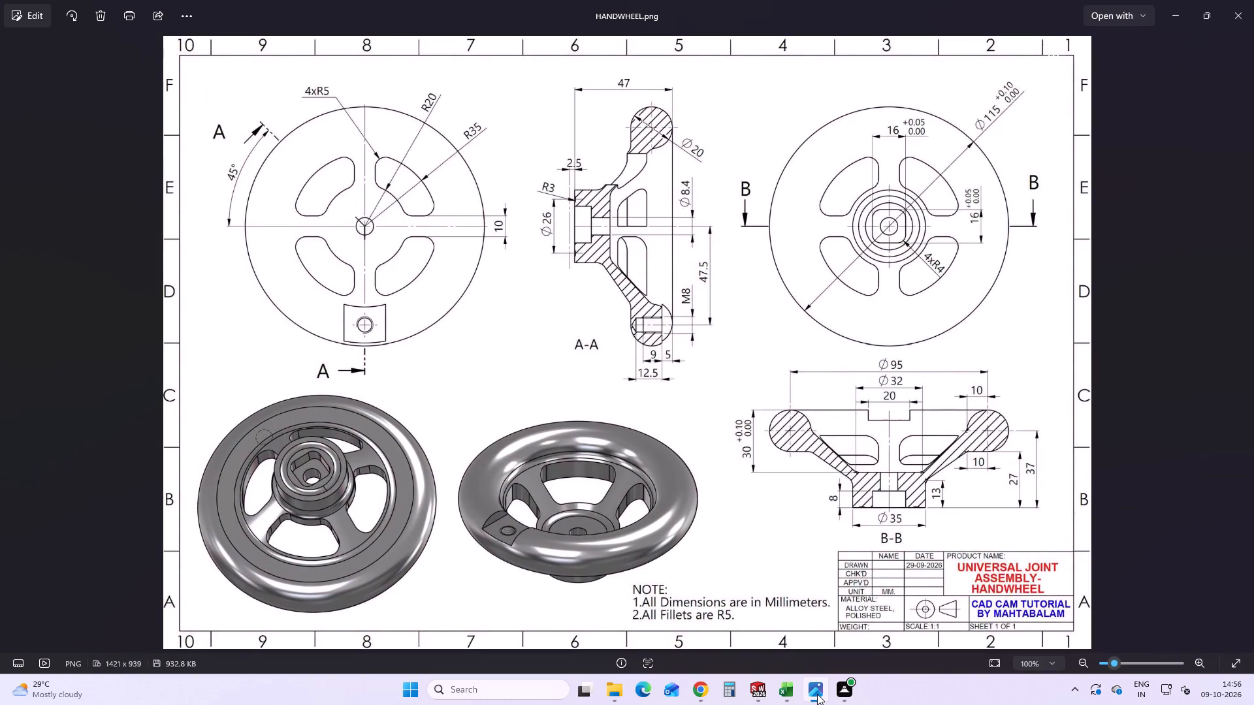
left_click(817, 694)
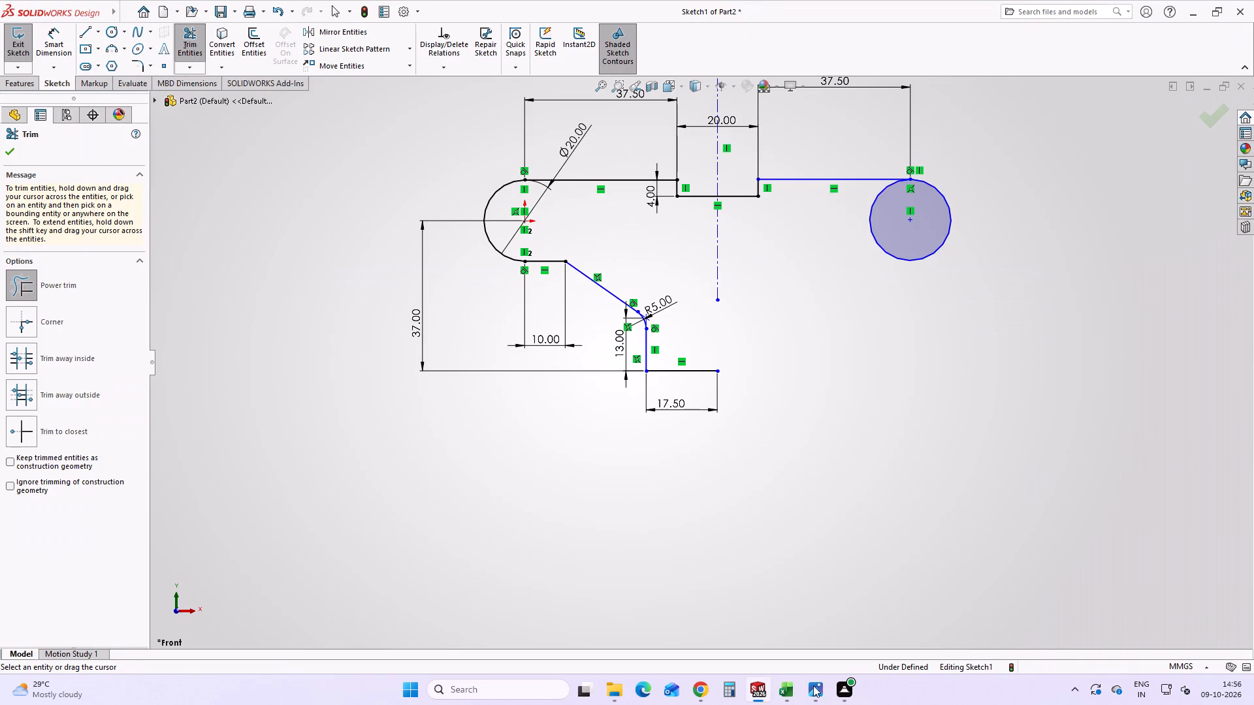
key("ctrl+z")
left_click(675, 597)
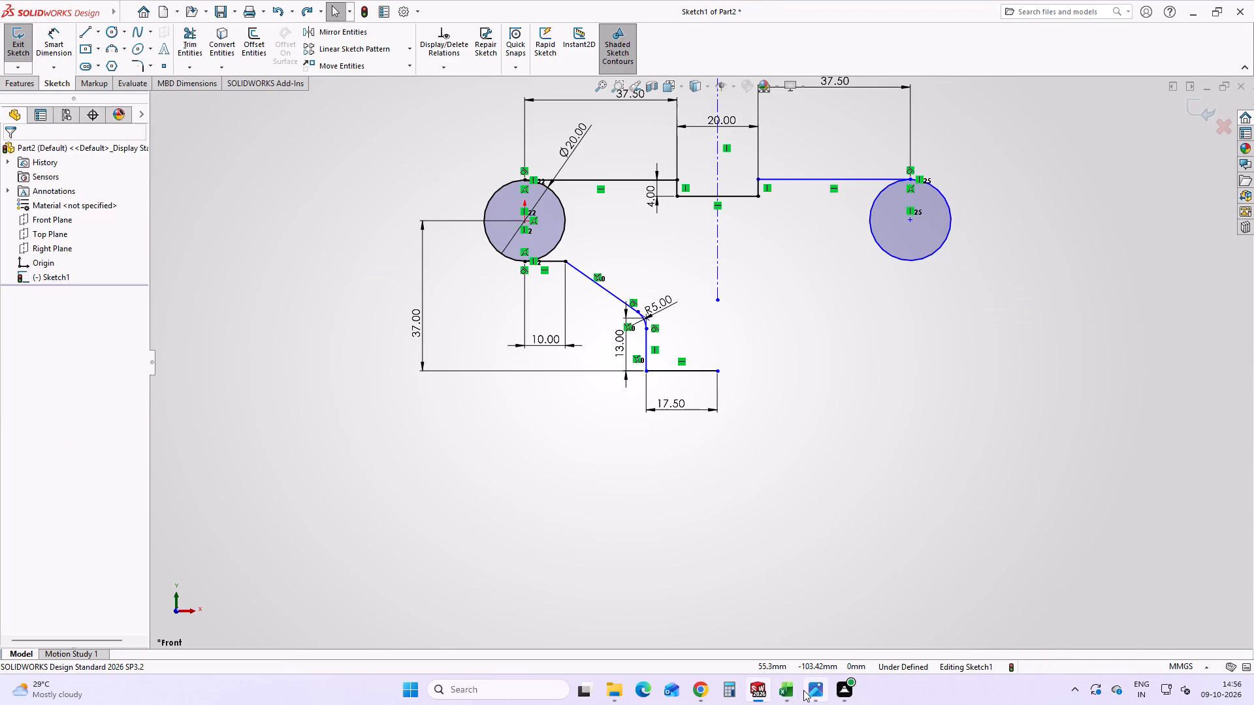
Examine section B-B in HANDWHEEL.png for the inner web and hub dimensions.
left_click(805, 691)
left_click(810, 689)
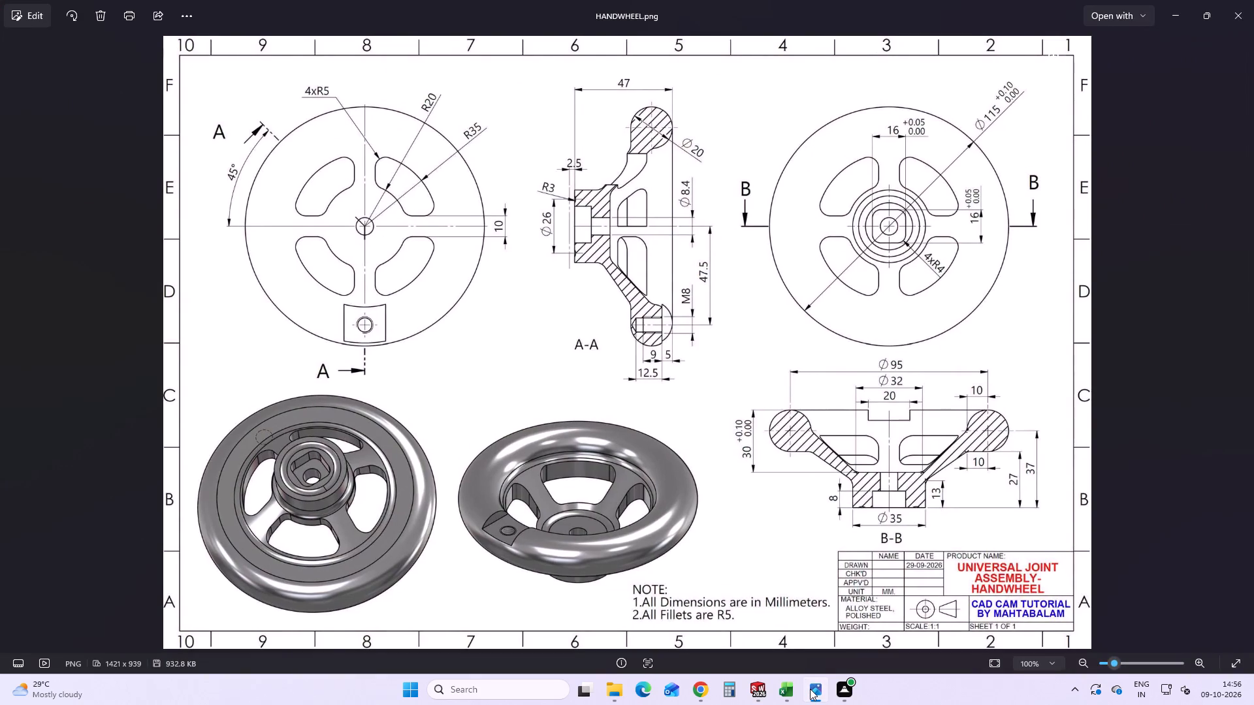
left_click(810, 689)
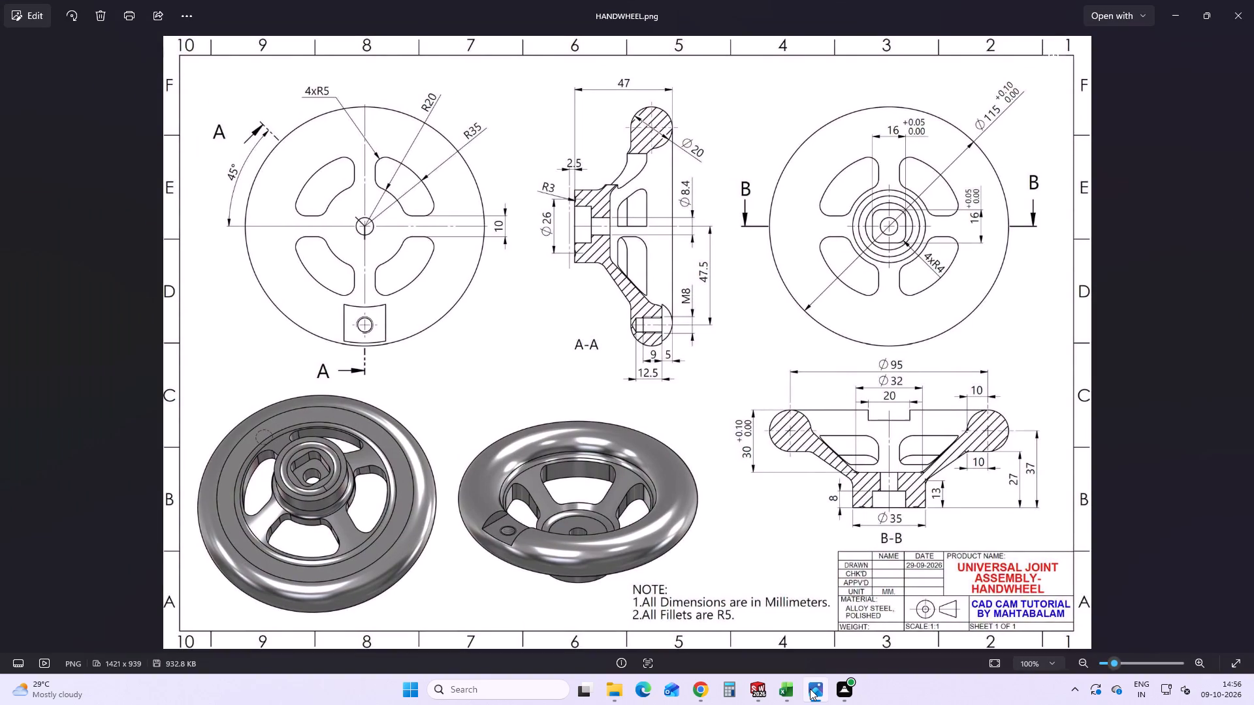
left_click(810, 689)
left_click(810, 689)
left_click(805, 704)
left_click(805, 704)
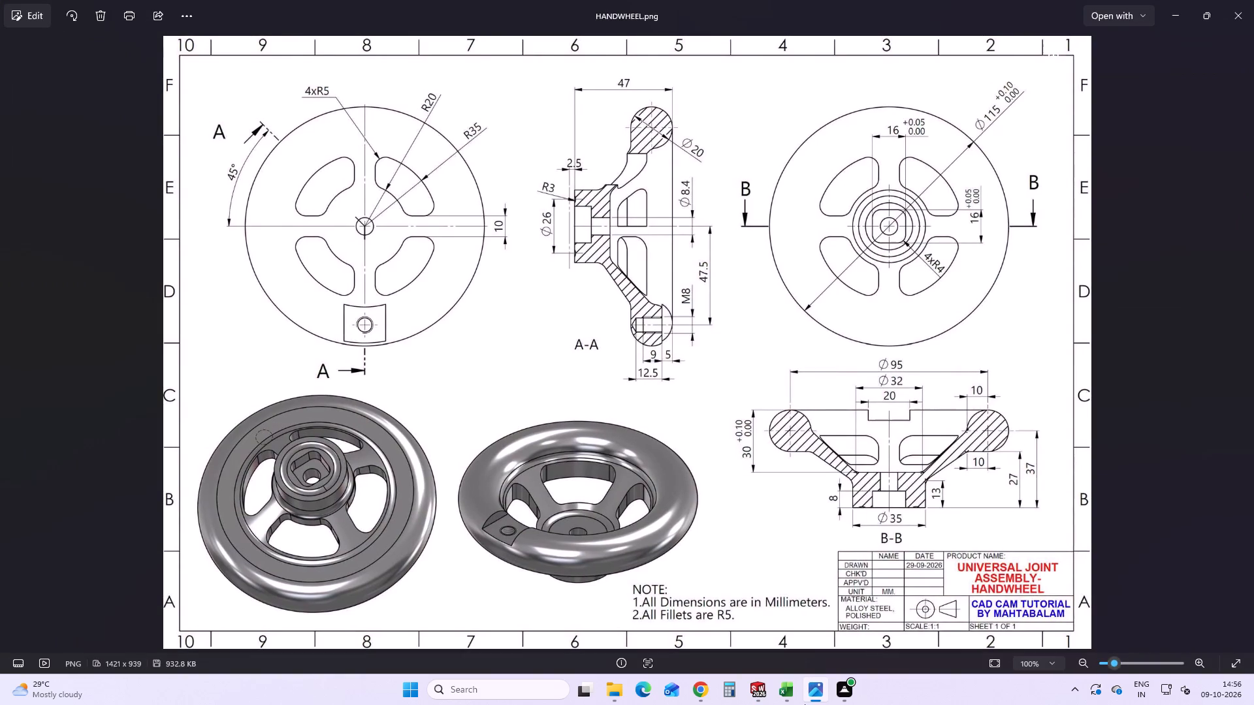
left_click(805, 704)
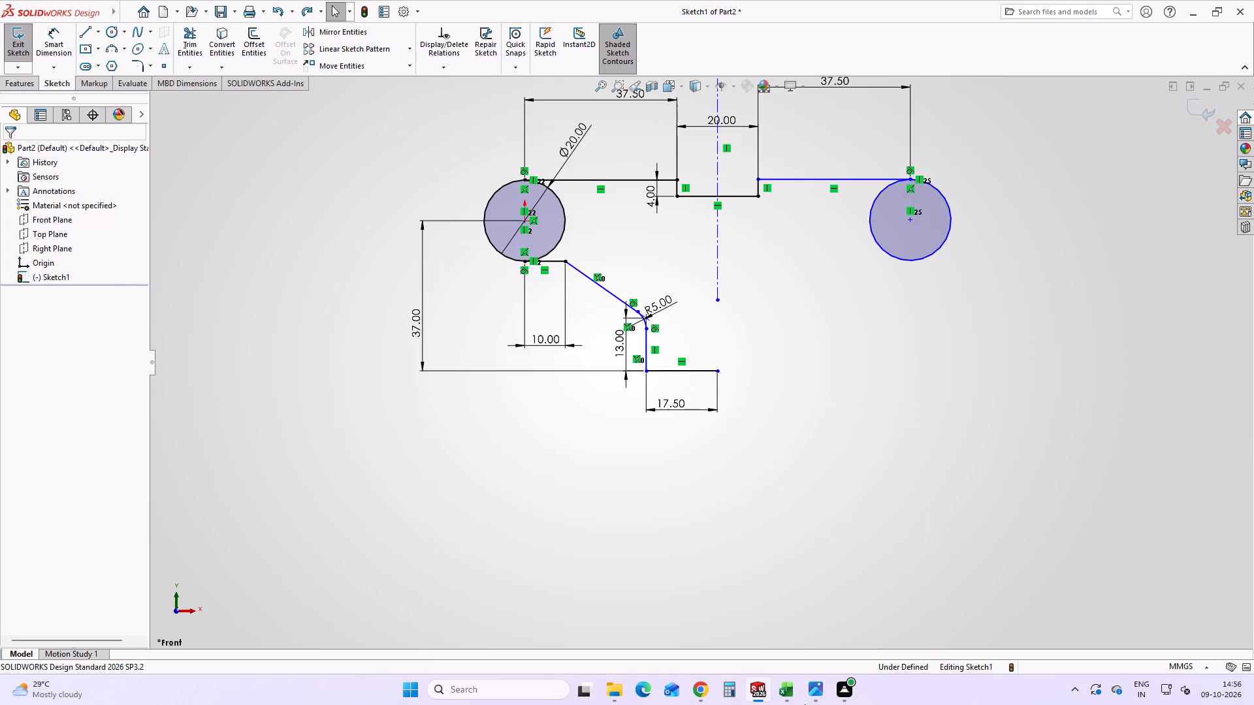
Sketch a horizontal line about 10 mm long inside the hub, ending at the lower end of the vertical centerline.
left_click(88, 36)
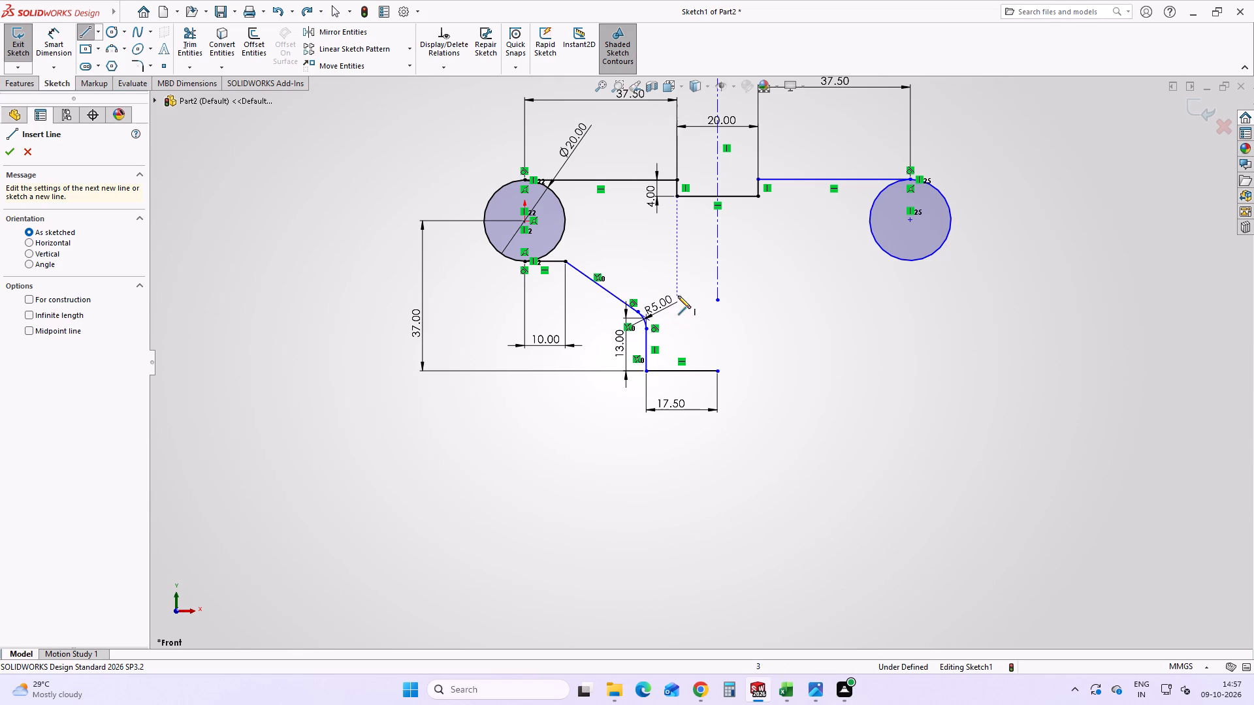
left_click(676, 299)
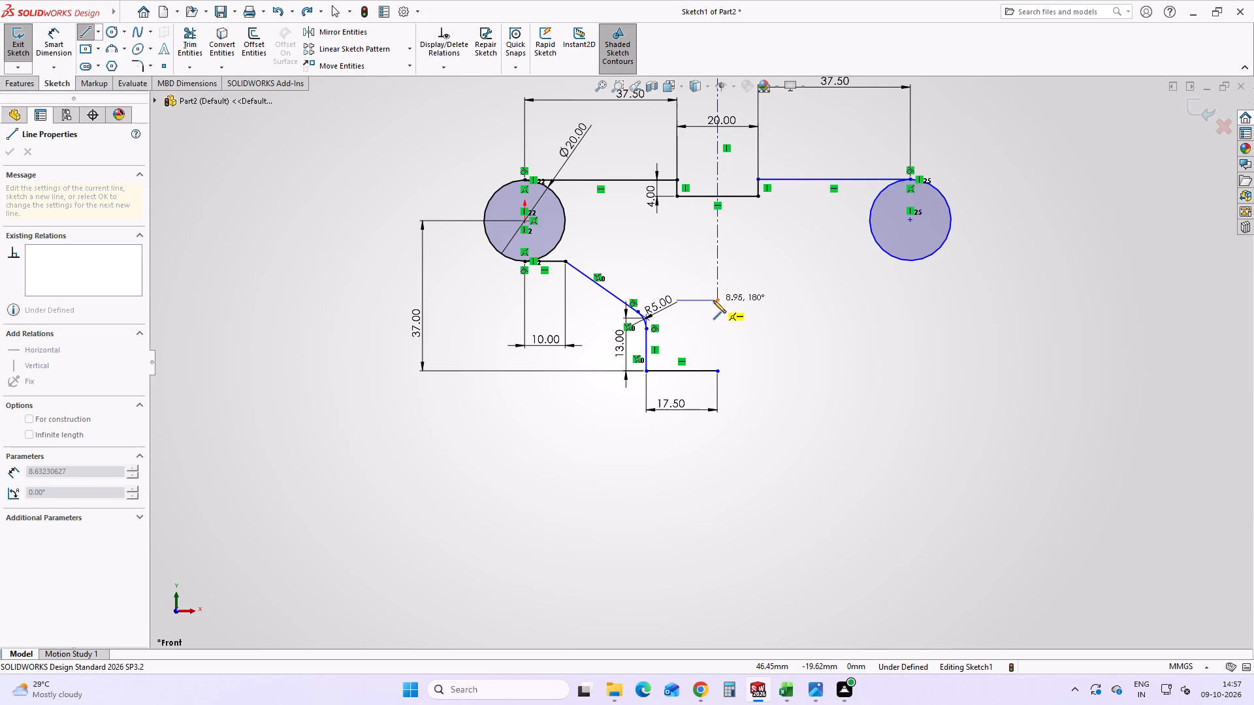
left_click(716, 300)
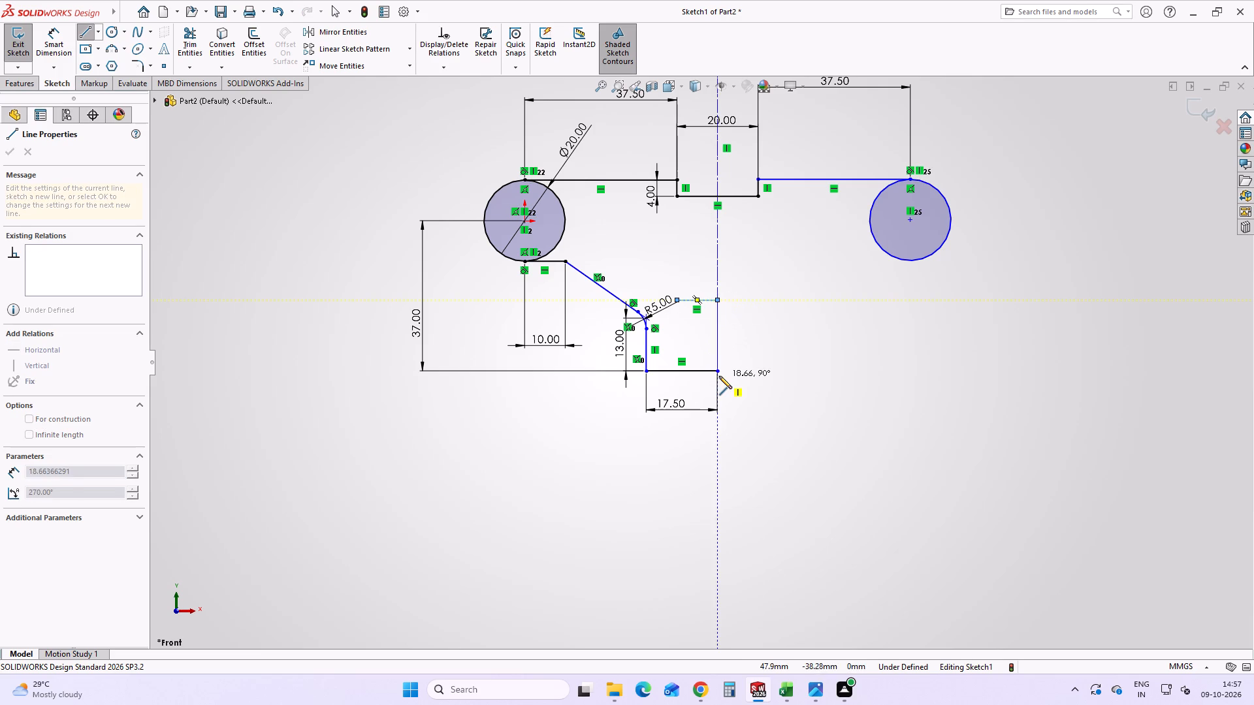
key("Escape")
Dimension the new horizontal hub line 30 mm vertically below the top point of the rim circle at the origin, checking the drawing.
left_click(47, 35)
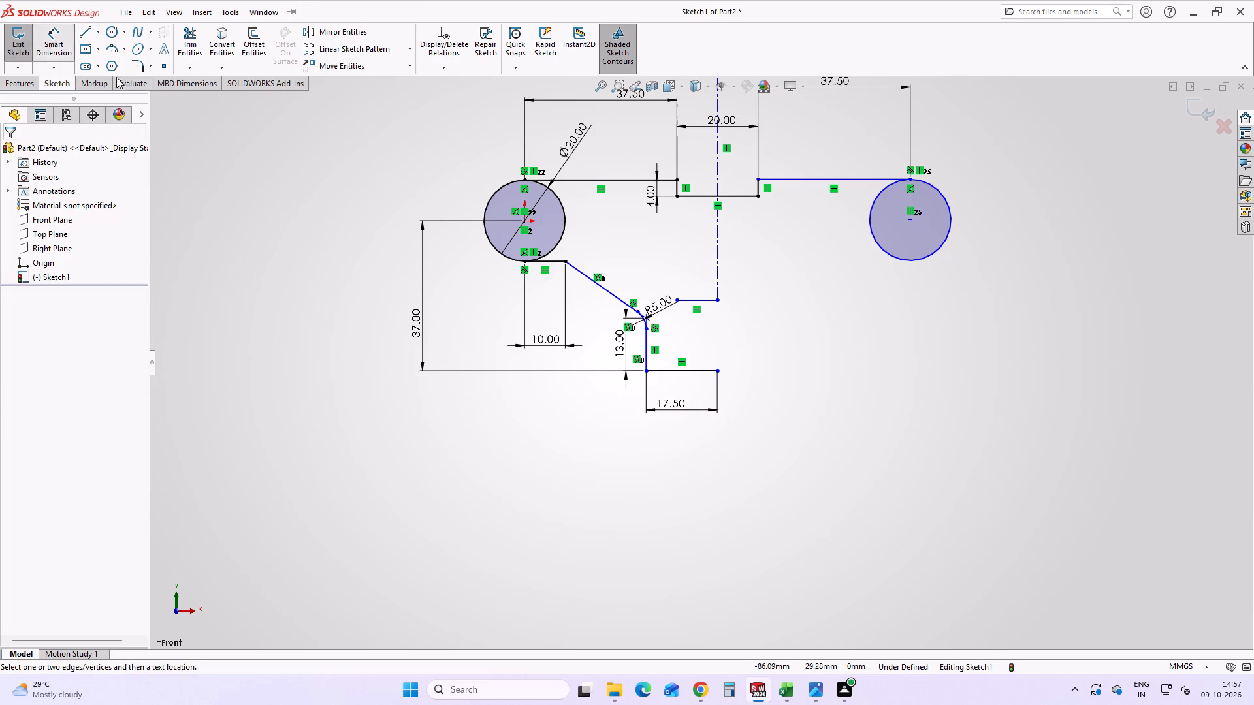
left_click(693, 302)
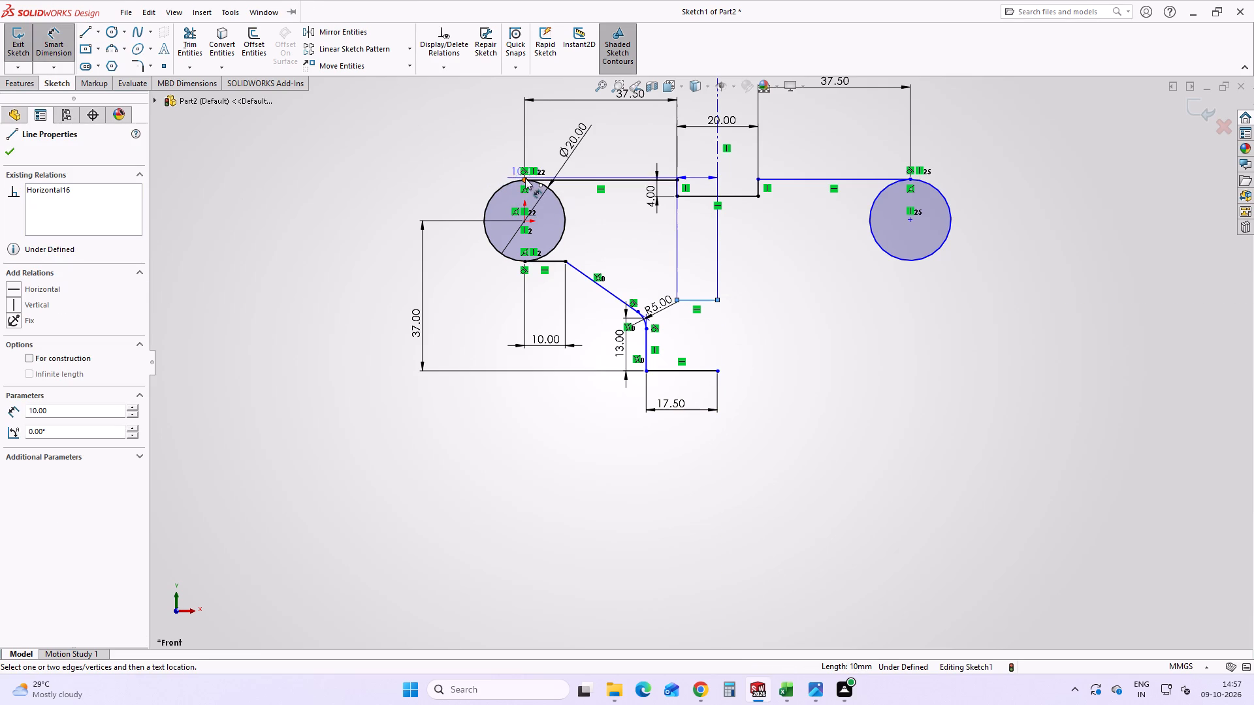
left_click(524, 180)
left_click(379, 191)
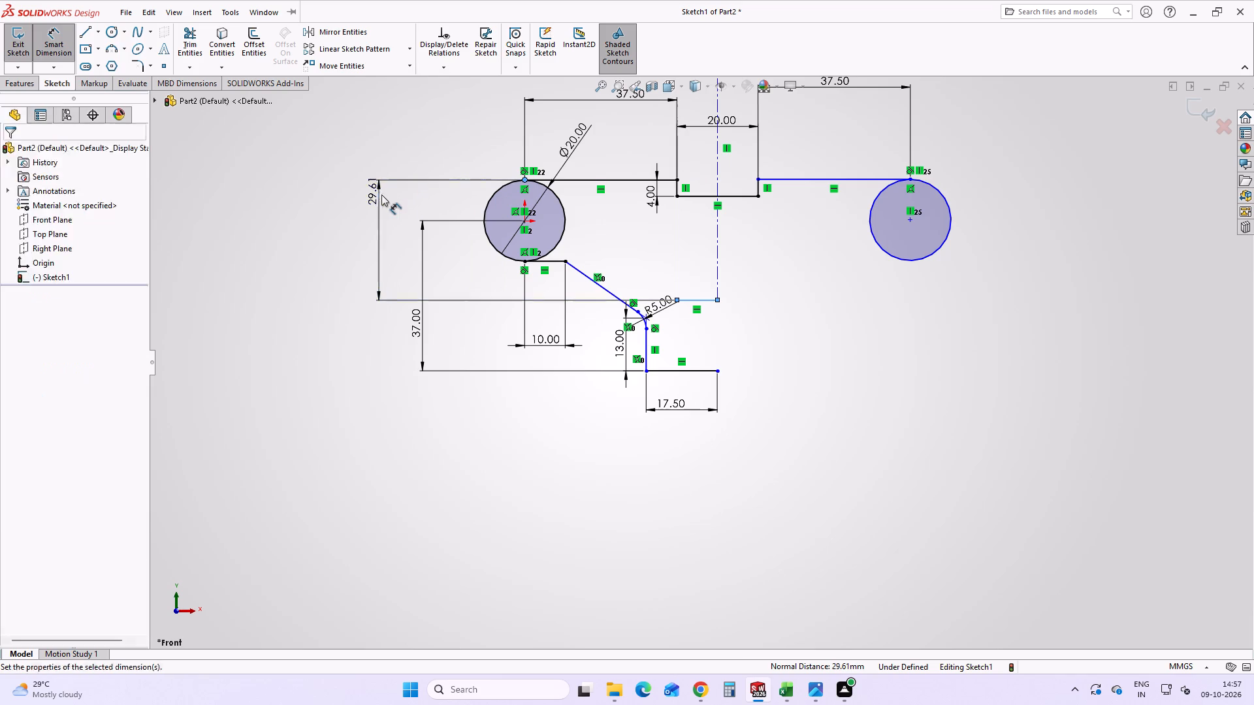
left_click(809, 691)
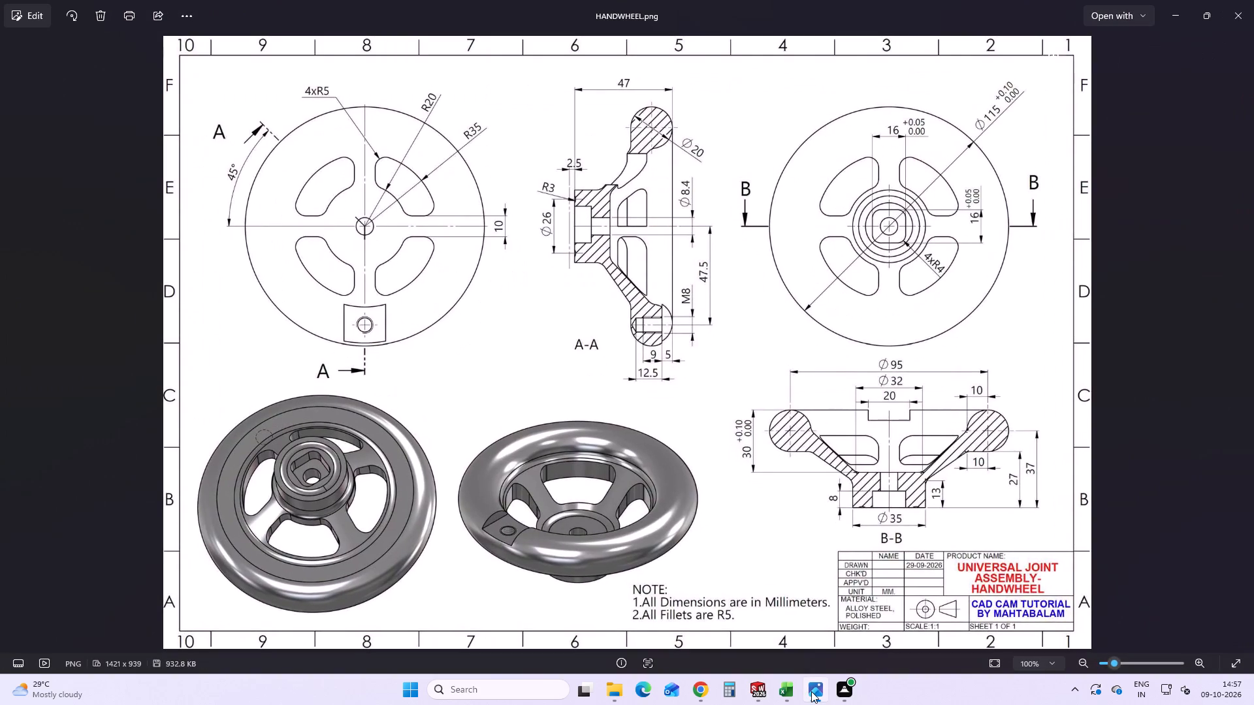
left_click(811, 691)
left_click(811, 691)
left_click(811, 691)
left_click(420, 145)
type("30")
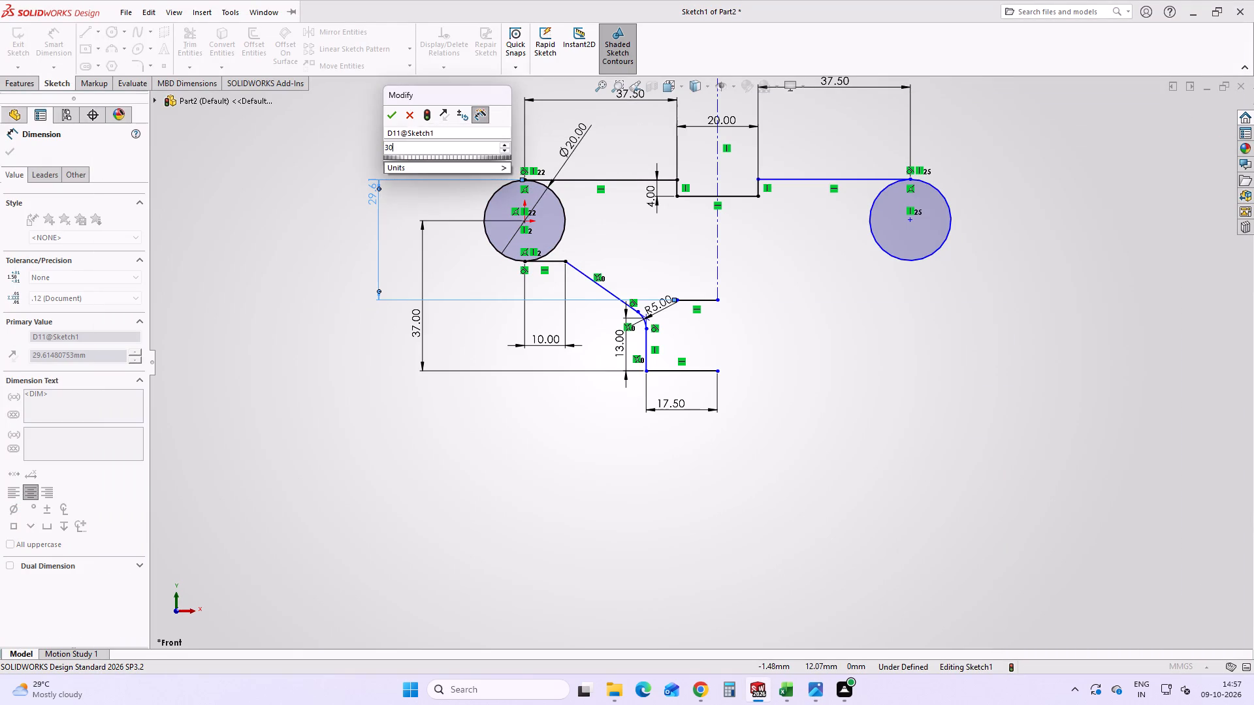
key("Return")
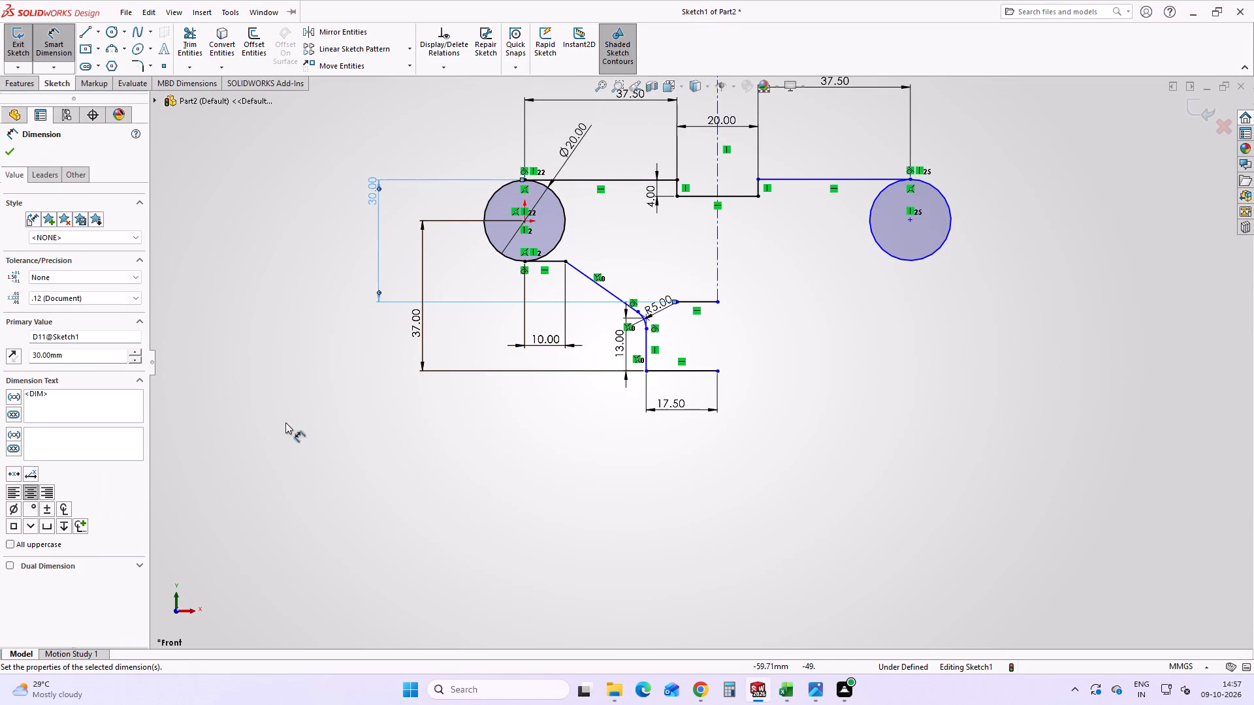
left_click(298, 422)
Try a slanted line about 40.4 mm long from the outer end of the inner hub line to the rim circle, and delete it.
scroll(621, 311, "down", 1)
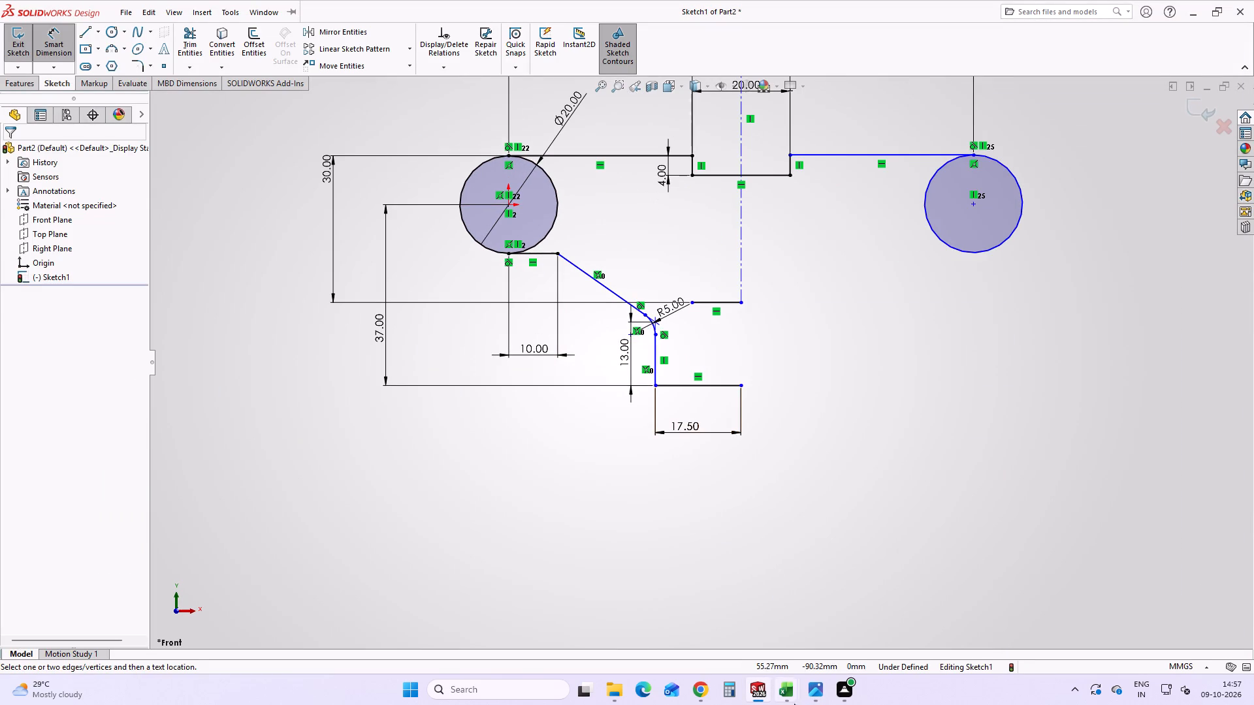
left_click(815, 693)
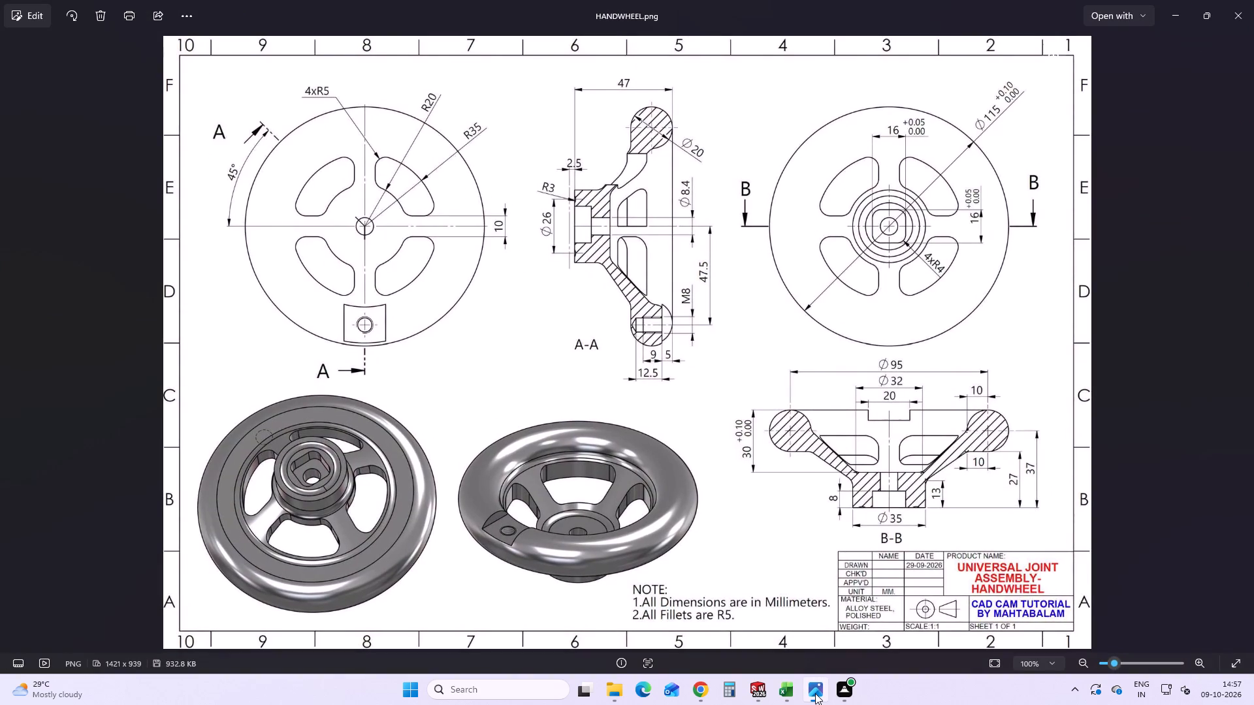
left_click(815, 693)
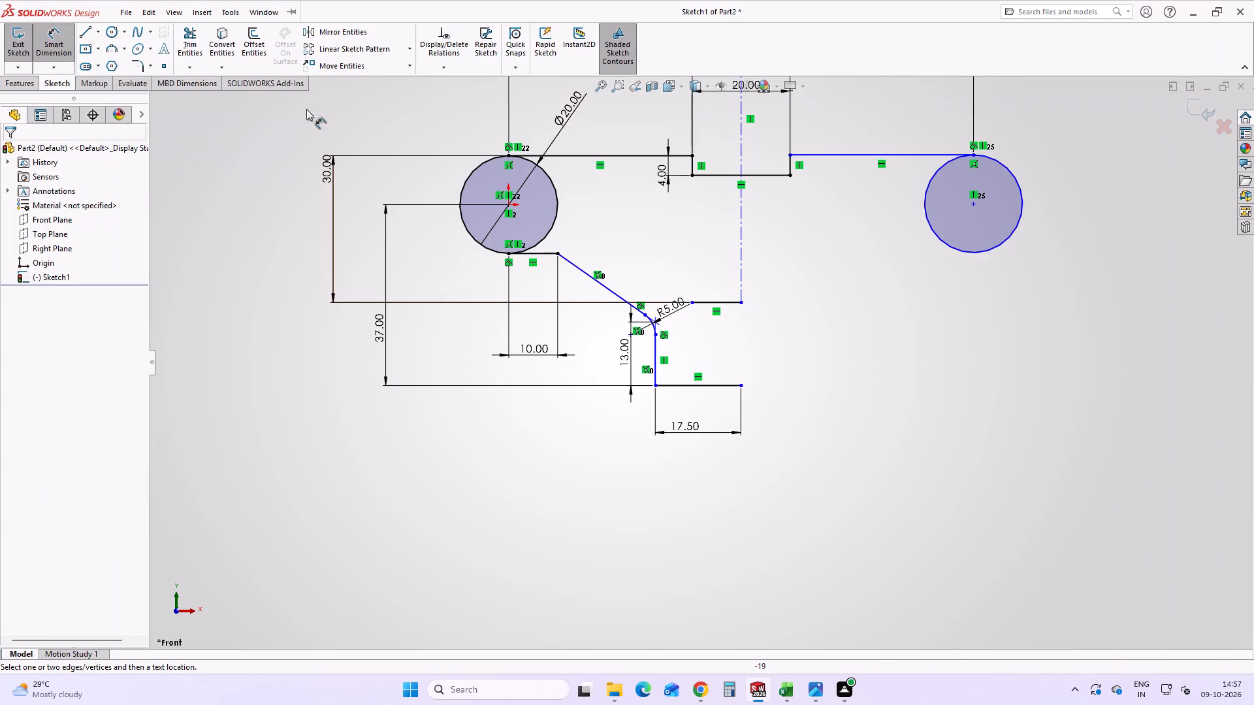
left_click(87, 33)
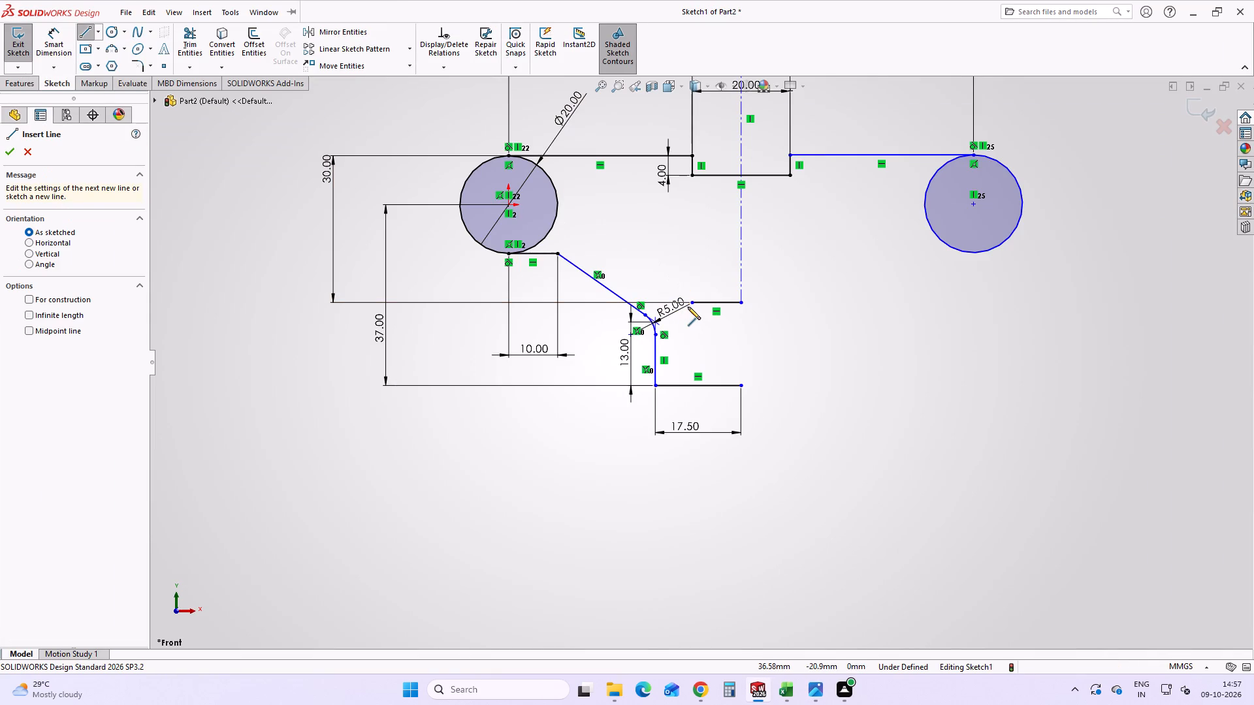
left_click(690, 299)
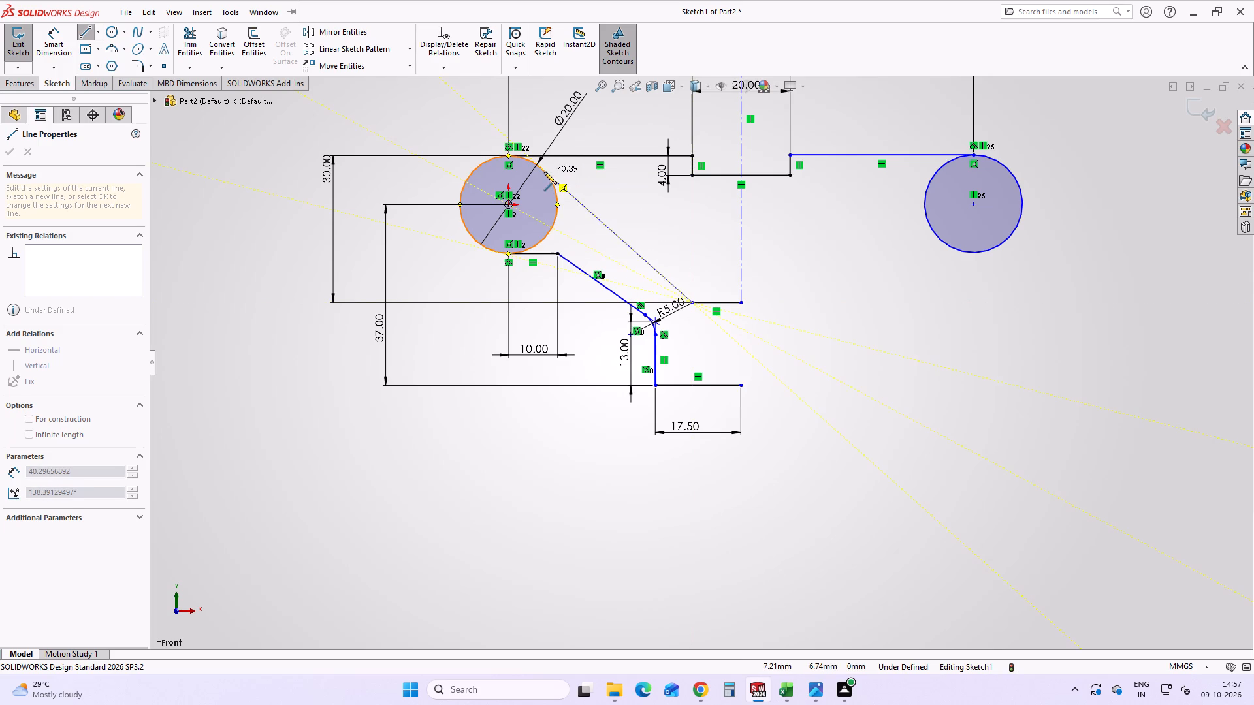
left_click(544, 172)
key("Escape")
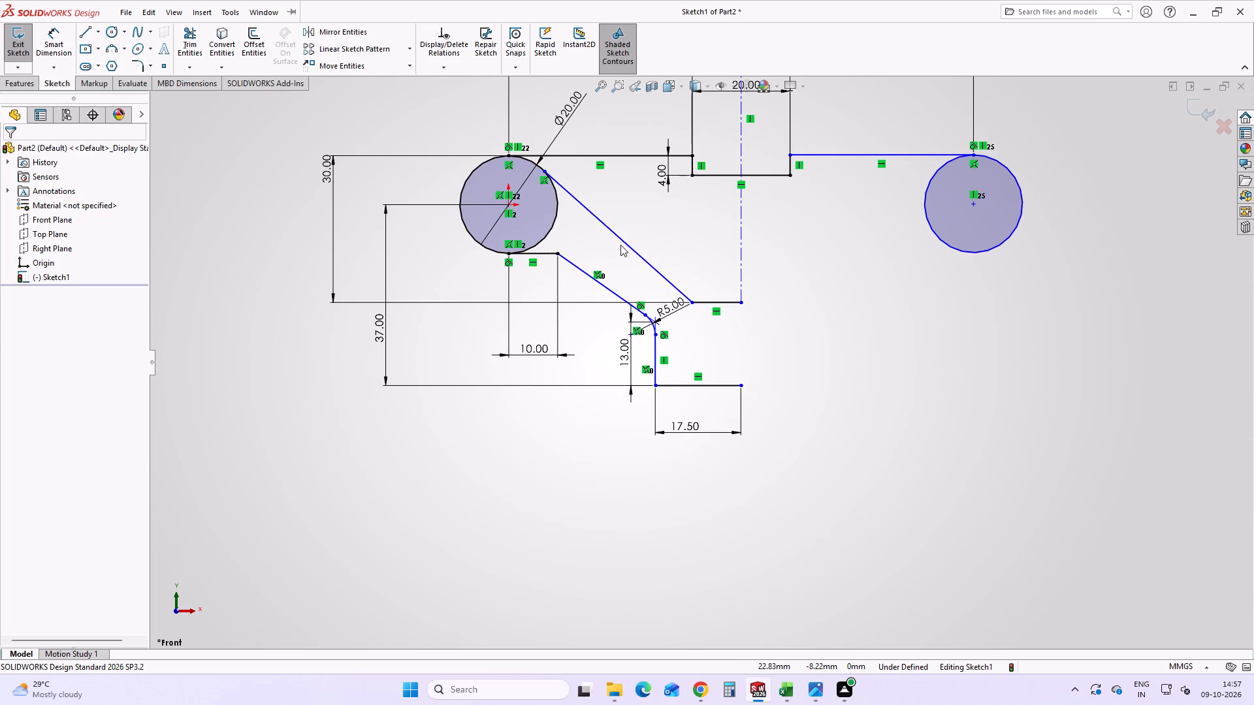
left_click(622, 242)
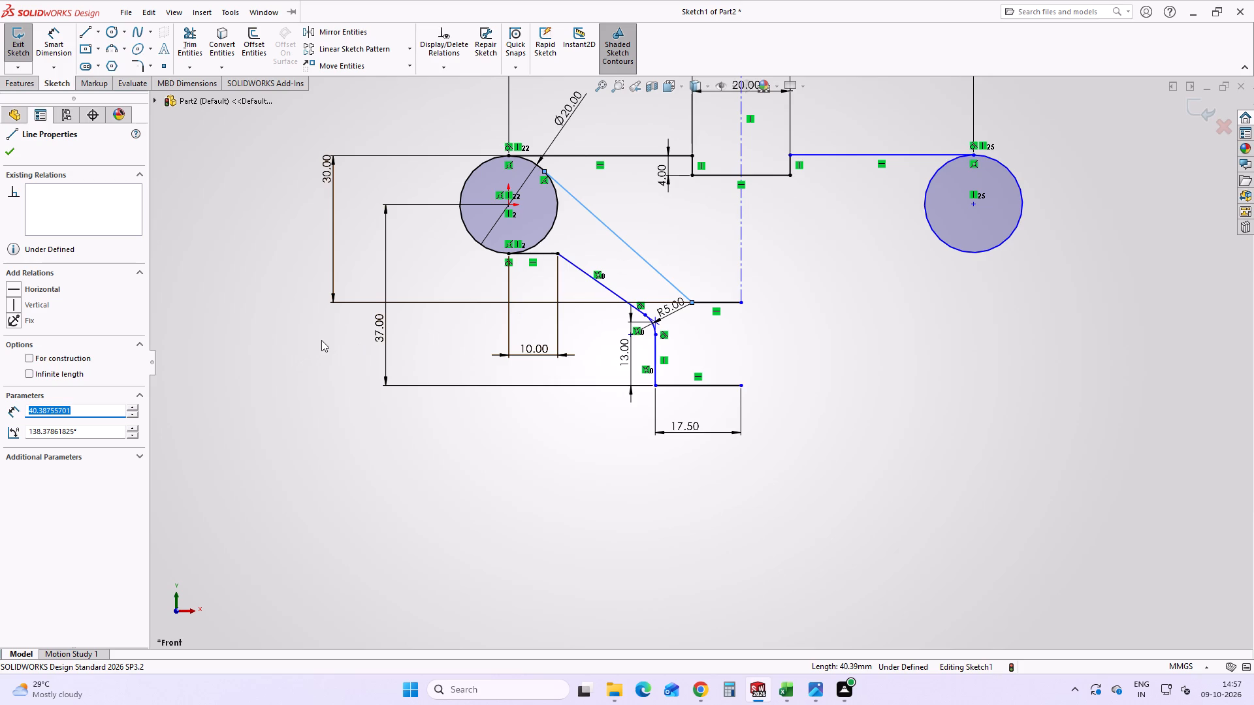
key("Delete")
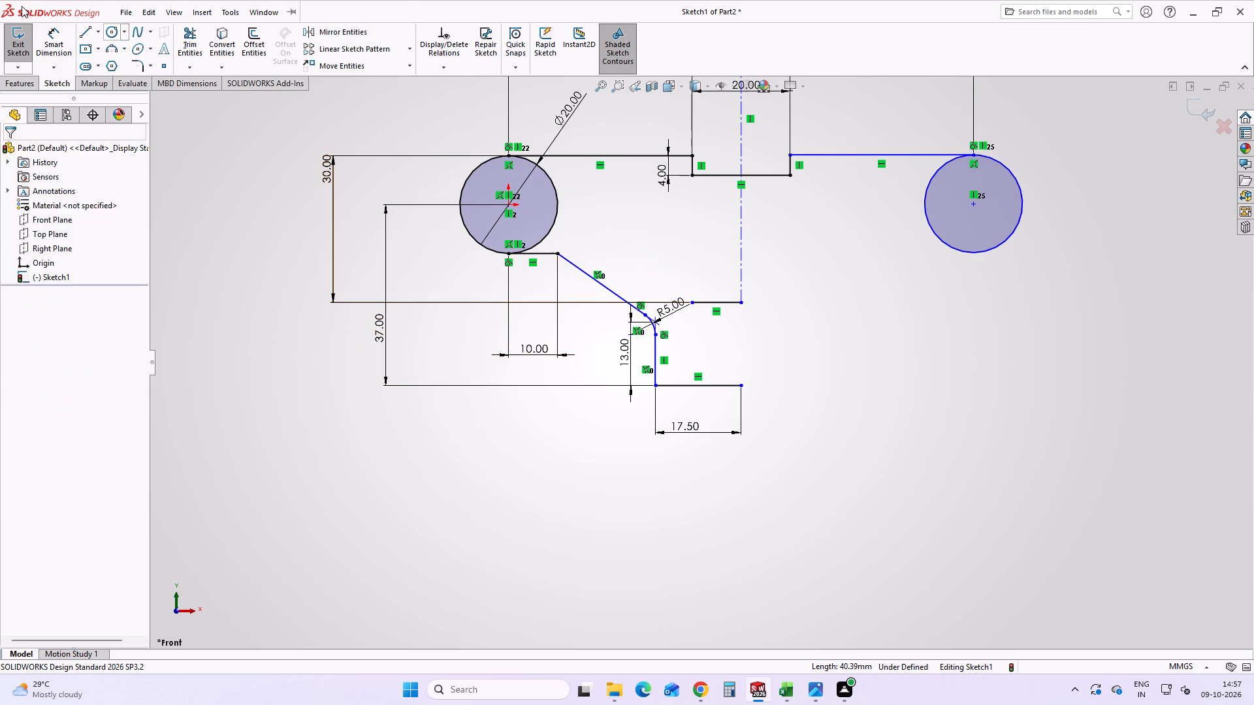
Sketch a slanted line about 35.4 mm long from the inner hub line's outer end to the rim circle and check it against the drawing.
left_click(79, 31)
left_click(692, 300)
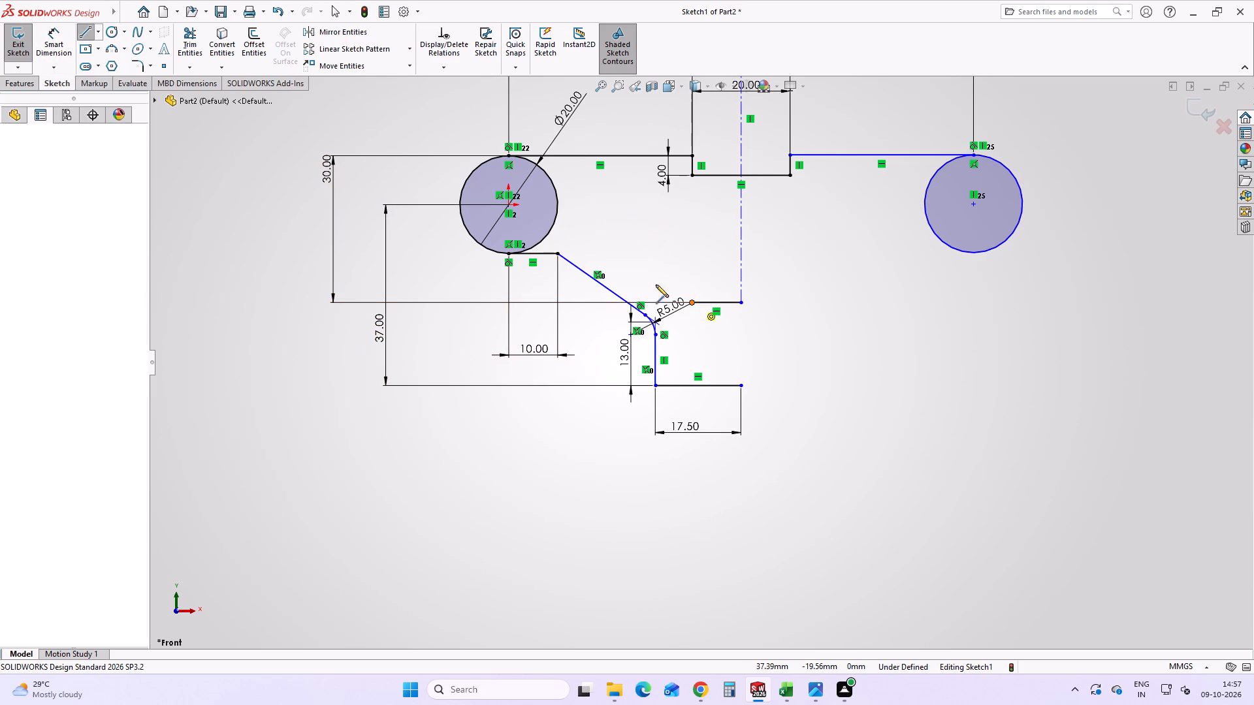
left_click(555, 195)
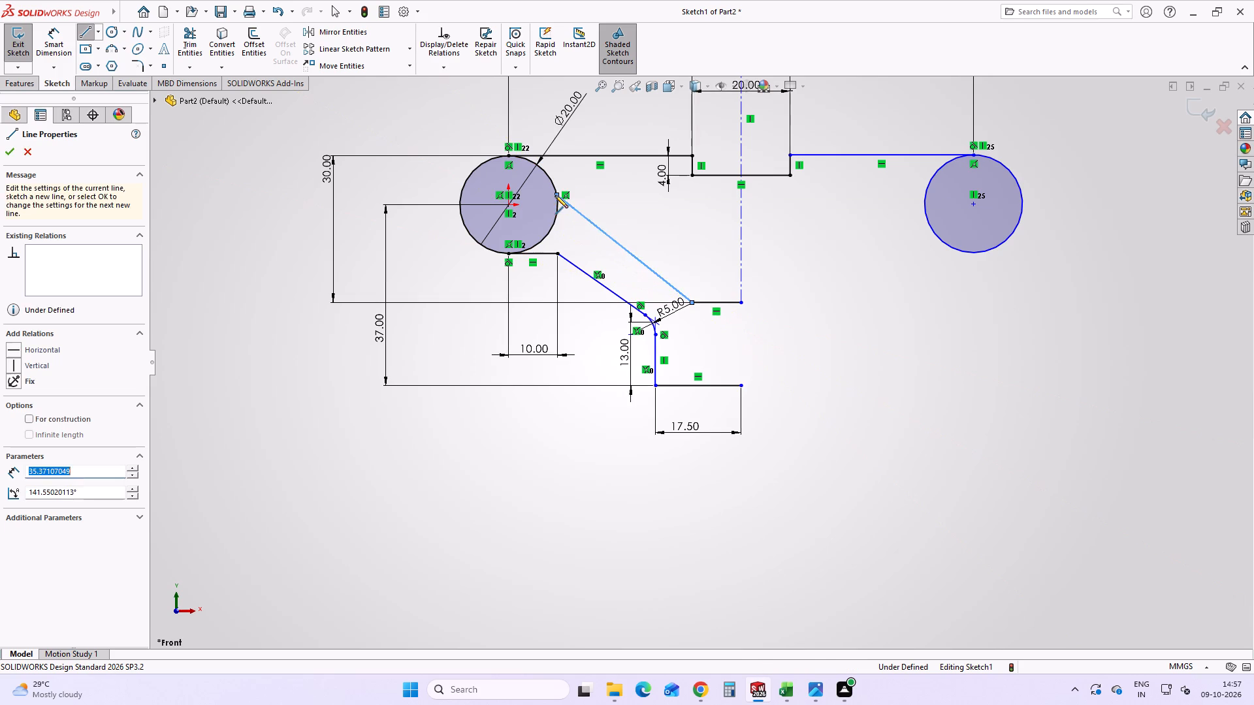
key("Escape")
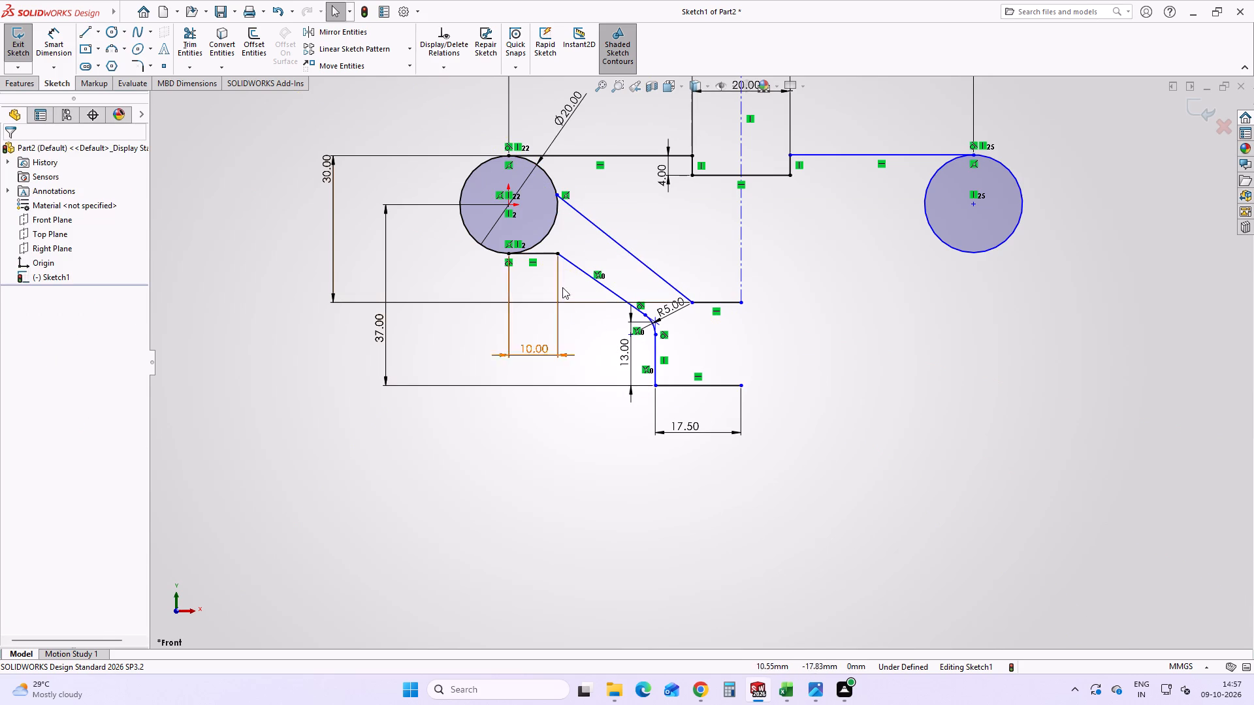
left_click(812, 683)
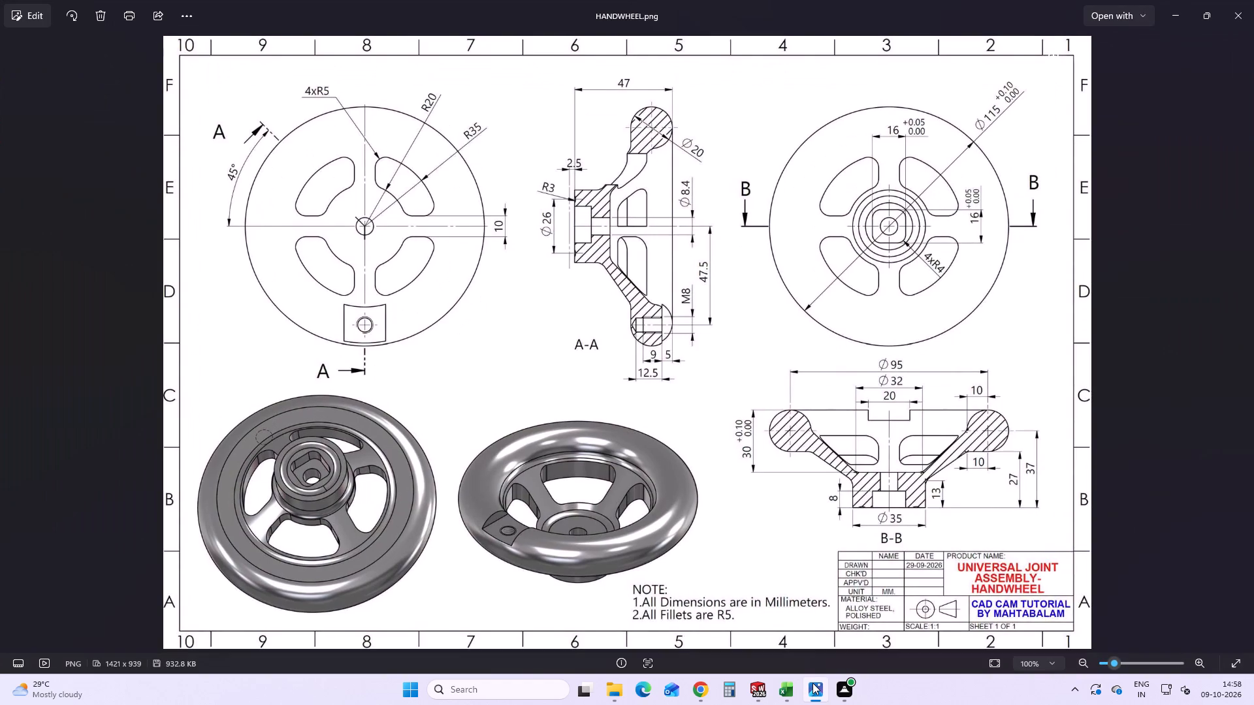
left_click(812, 683)
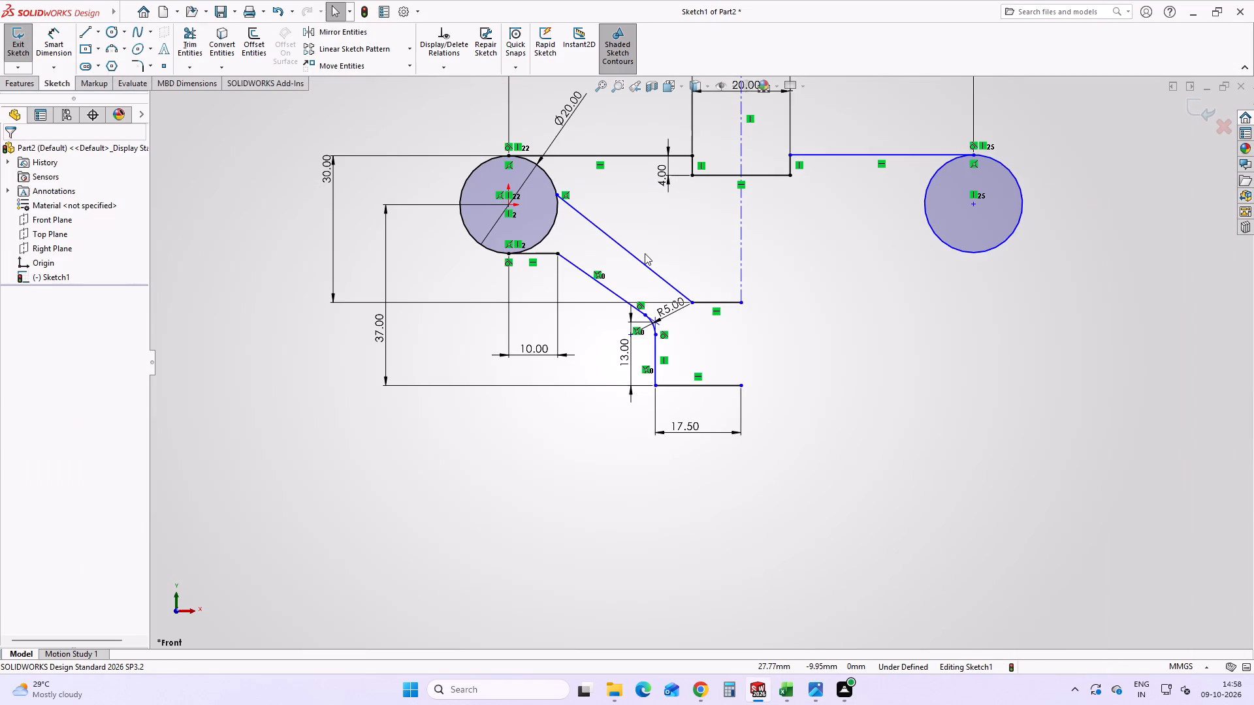
Delete the slanted line running from the inner hub line's outer end to the rim circle.
left_click(644, 260)
left_click(642, 260)
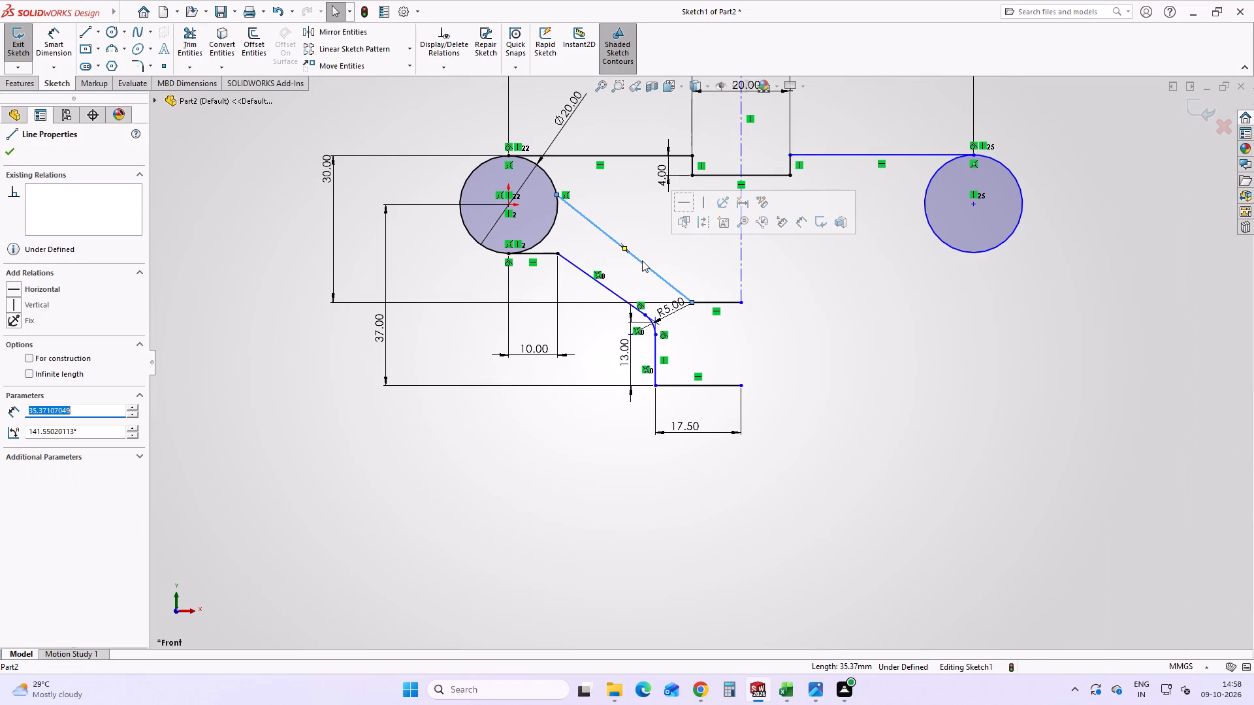
key("Delete")
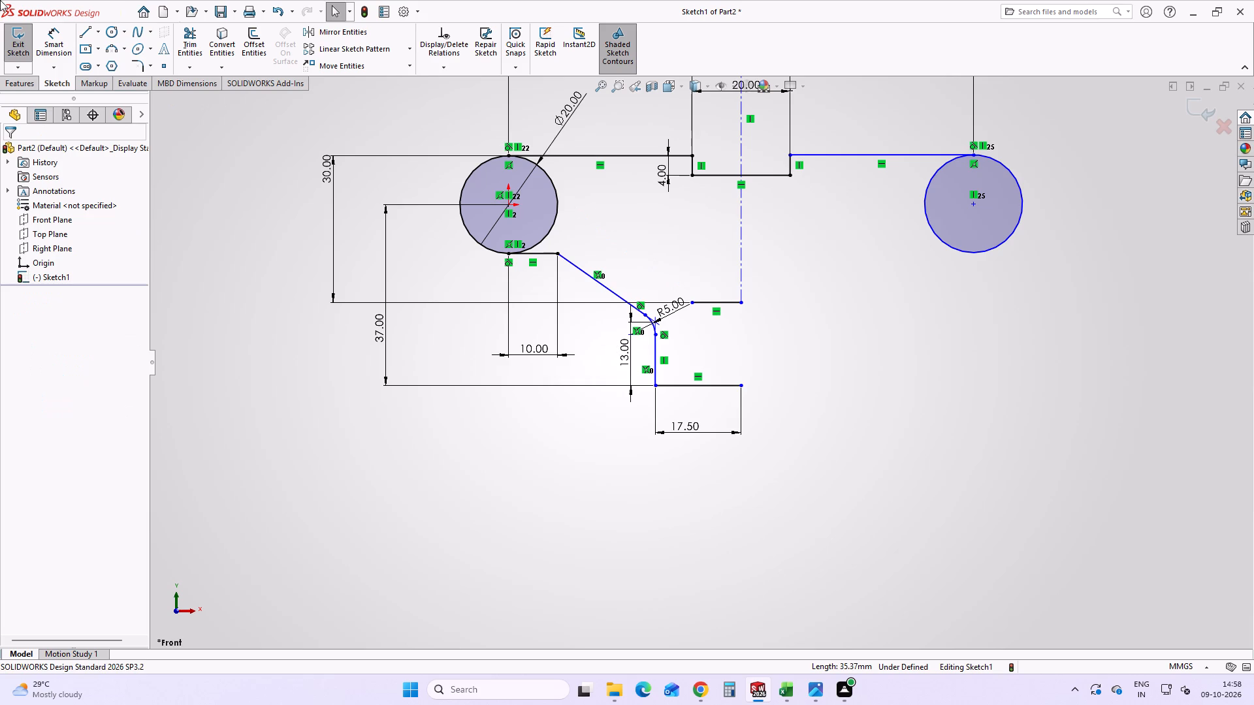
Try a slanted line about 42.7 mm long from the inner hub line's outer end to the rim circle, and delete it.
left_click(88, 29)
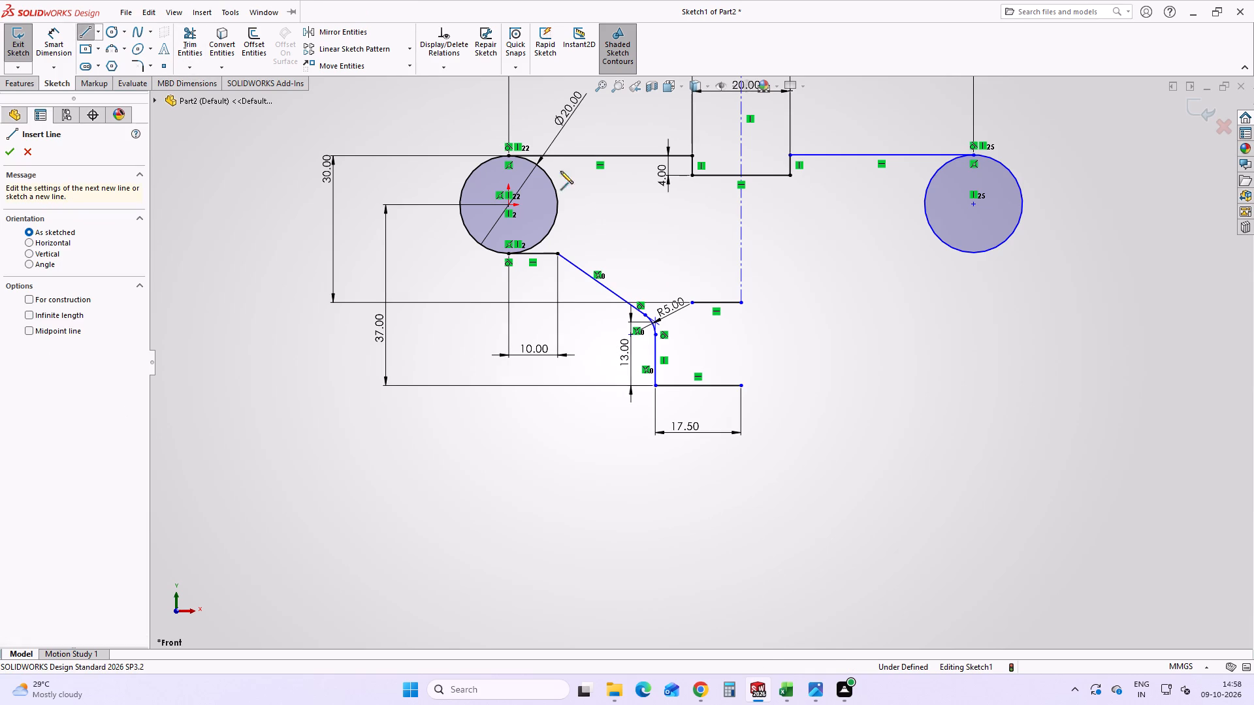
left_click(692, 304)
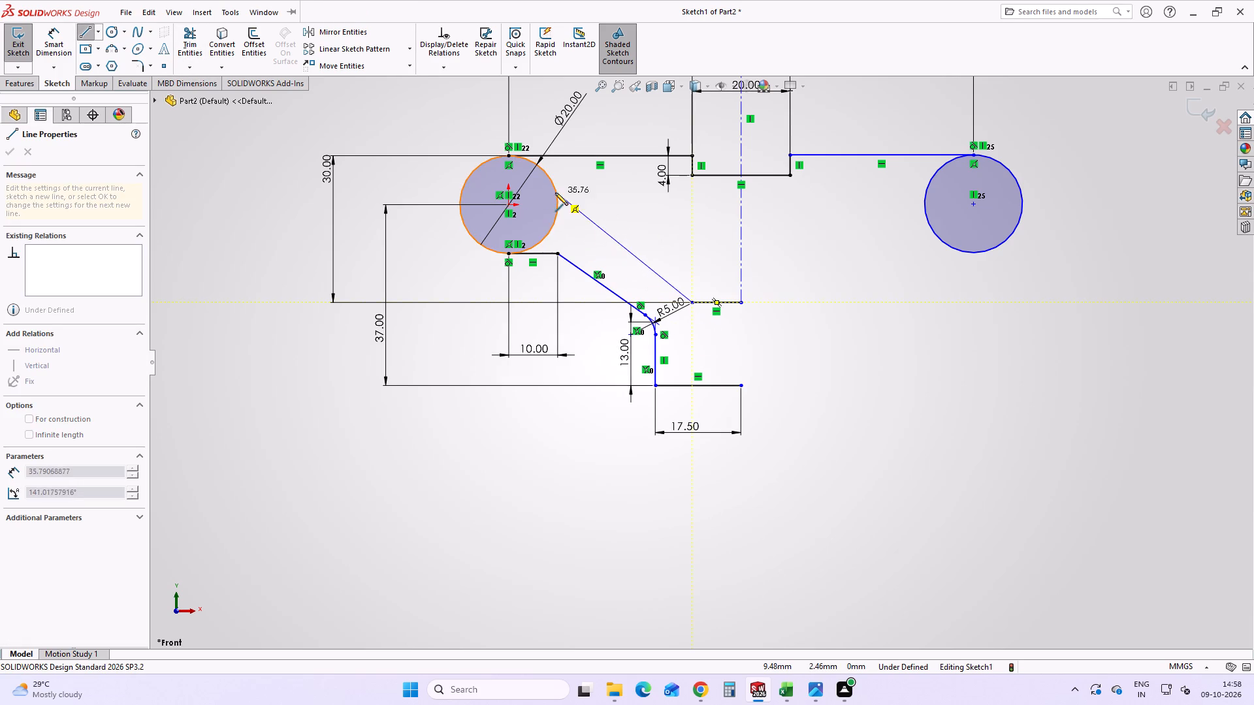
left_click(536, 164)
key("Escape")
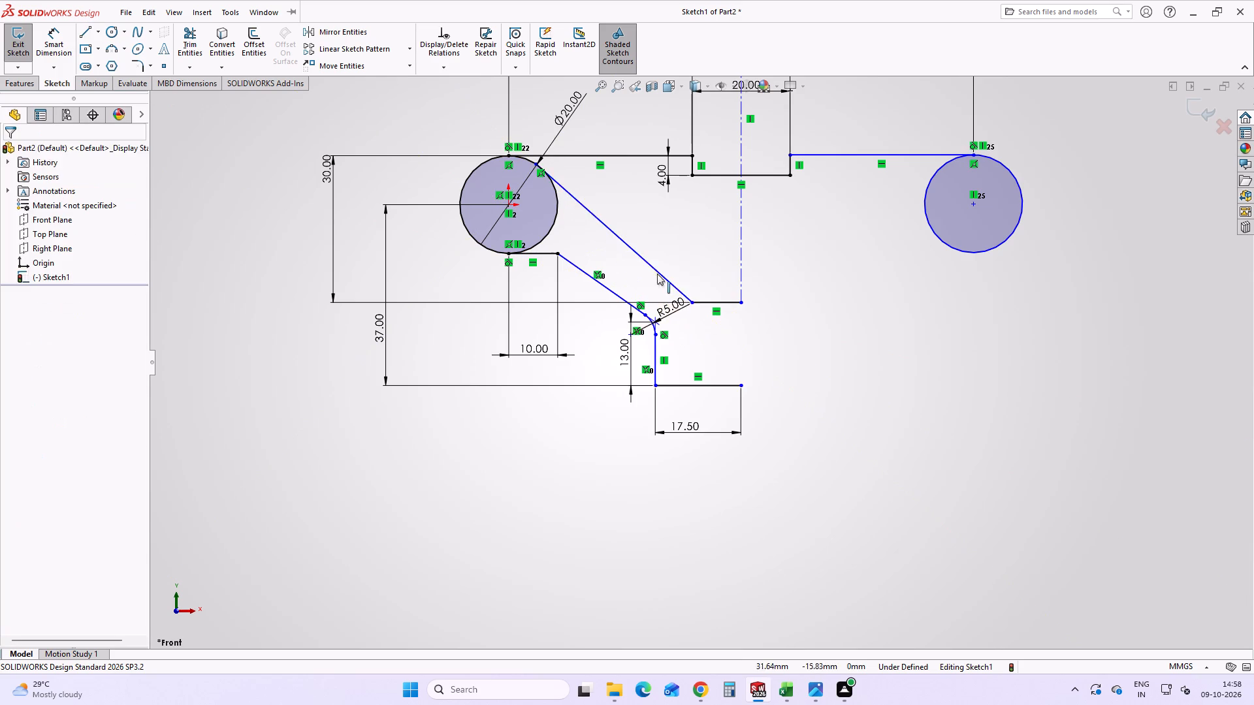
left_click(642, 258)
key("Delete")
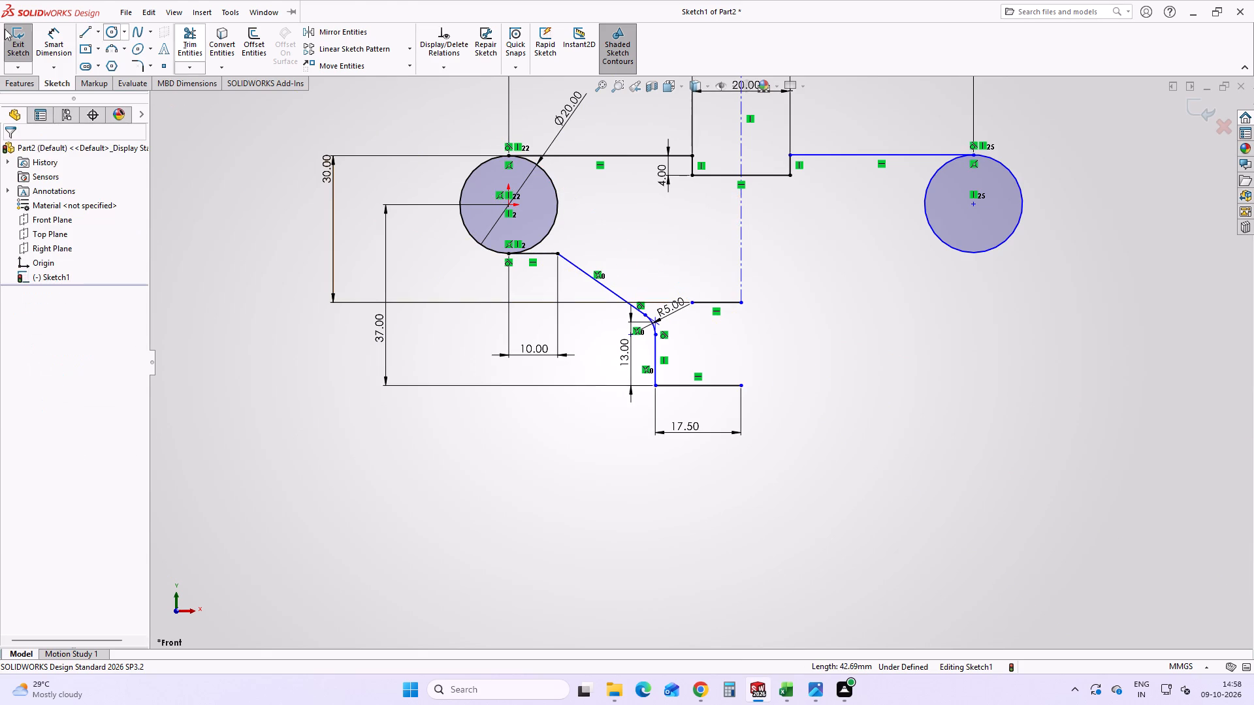
Sketch a slanted line about 36.1 mm long from the inner hub line's outer end to the rim circle at the origin.
left_click(84, 37)
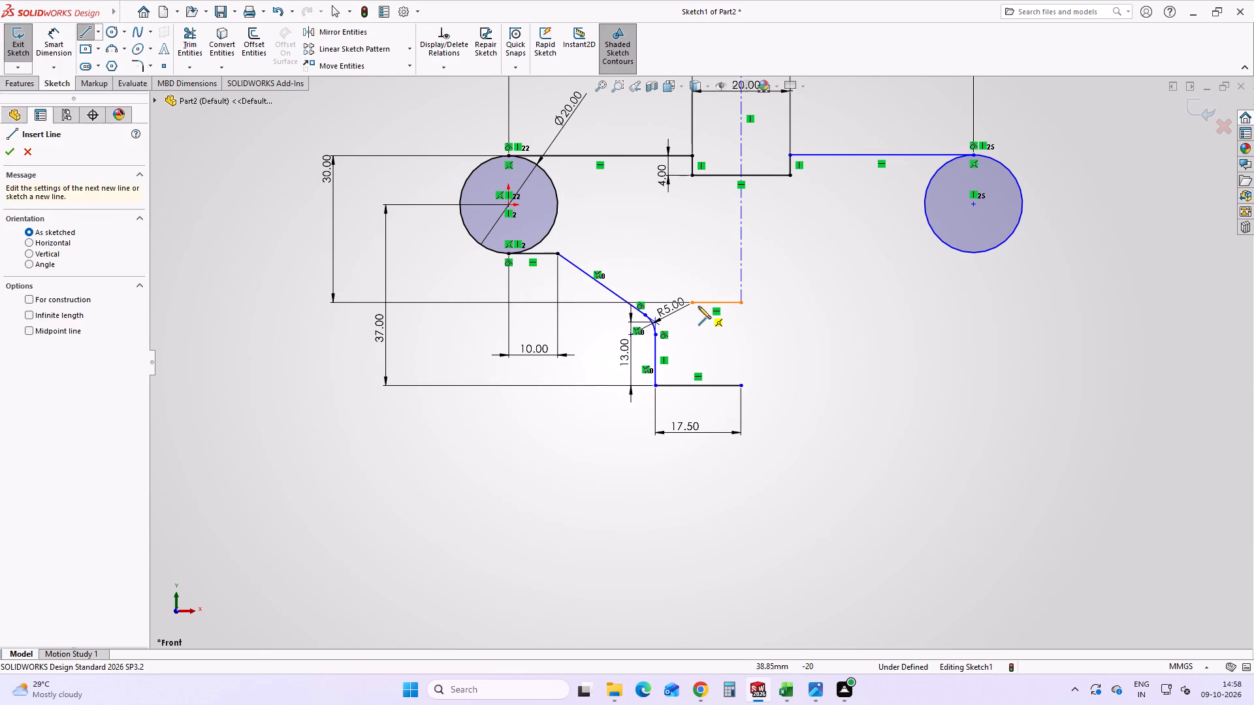
left_click(696, 305)
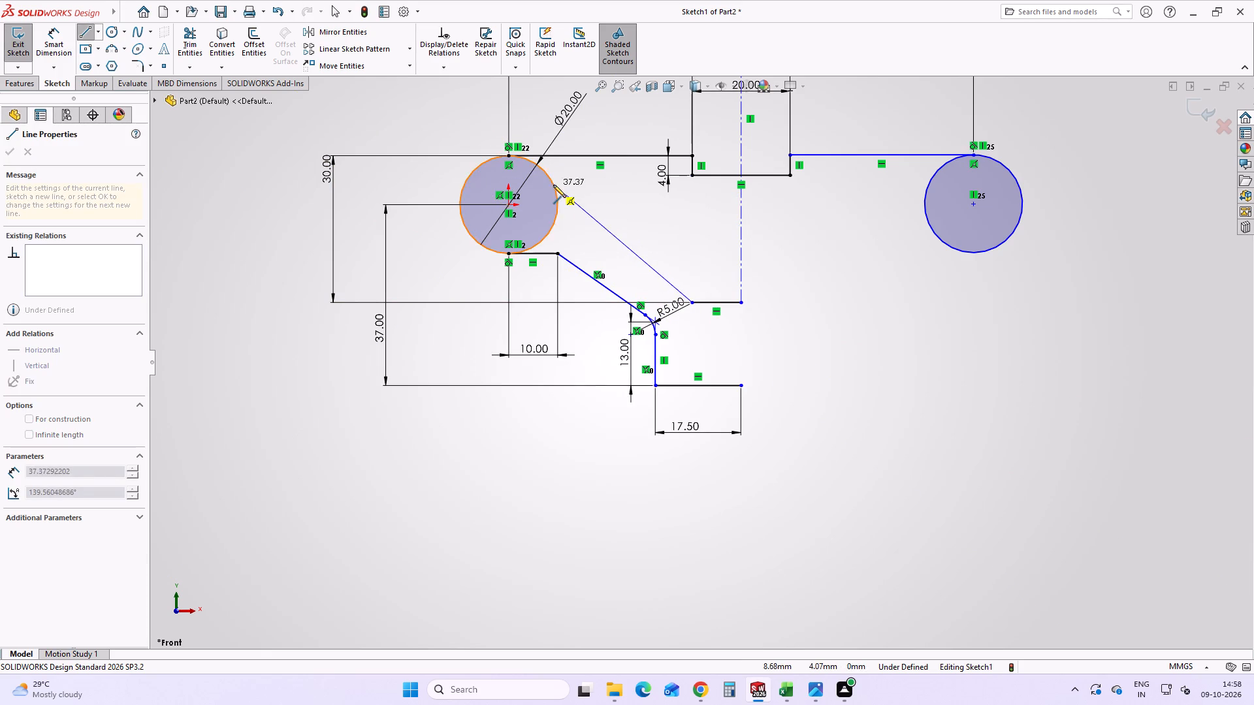
left_click(558, 190)
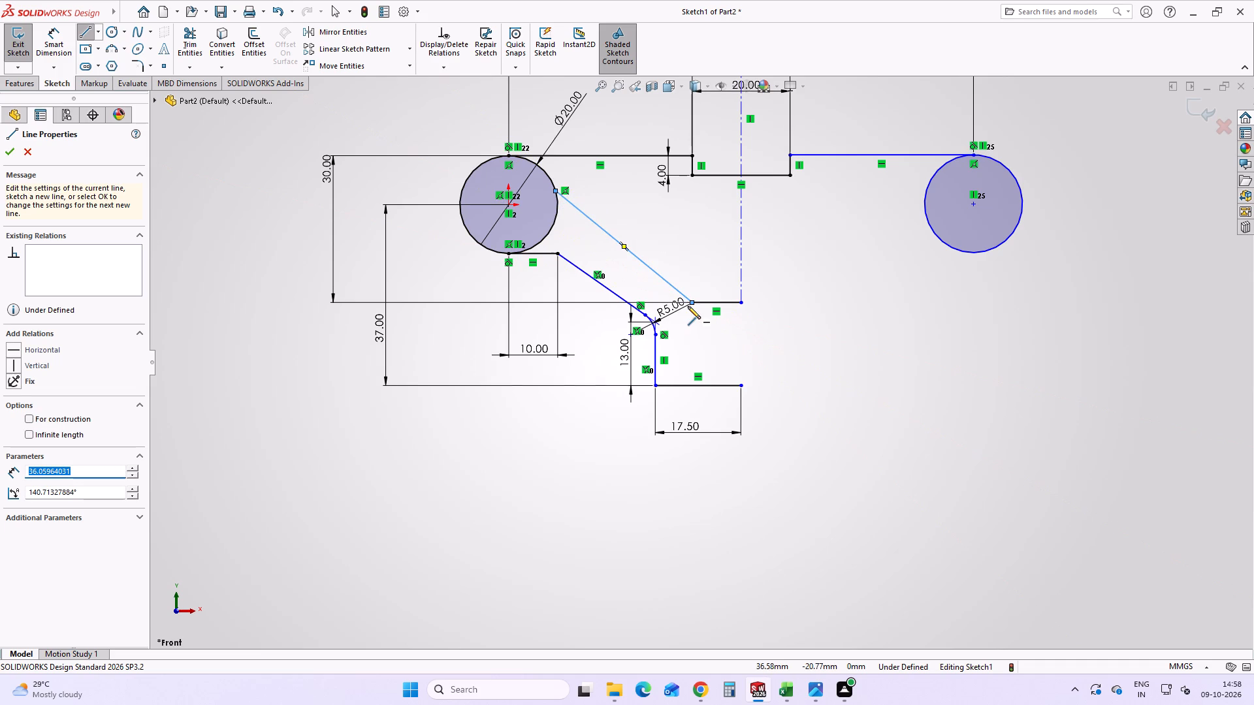
left_click(686, 318)
key("Escape")
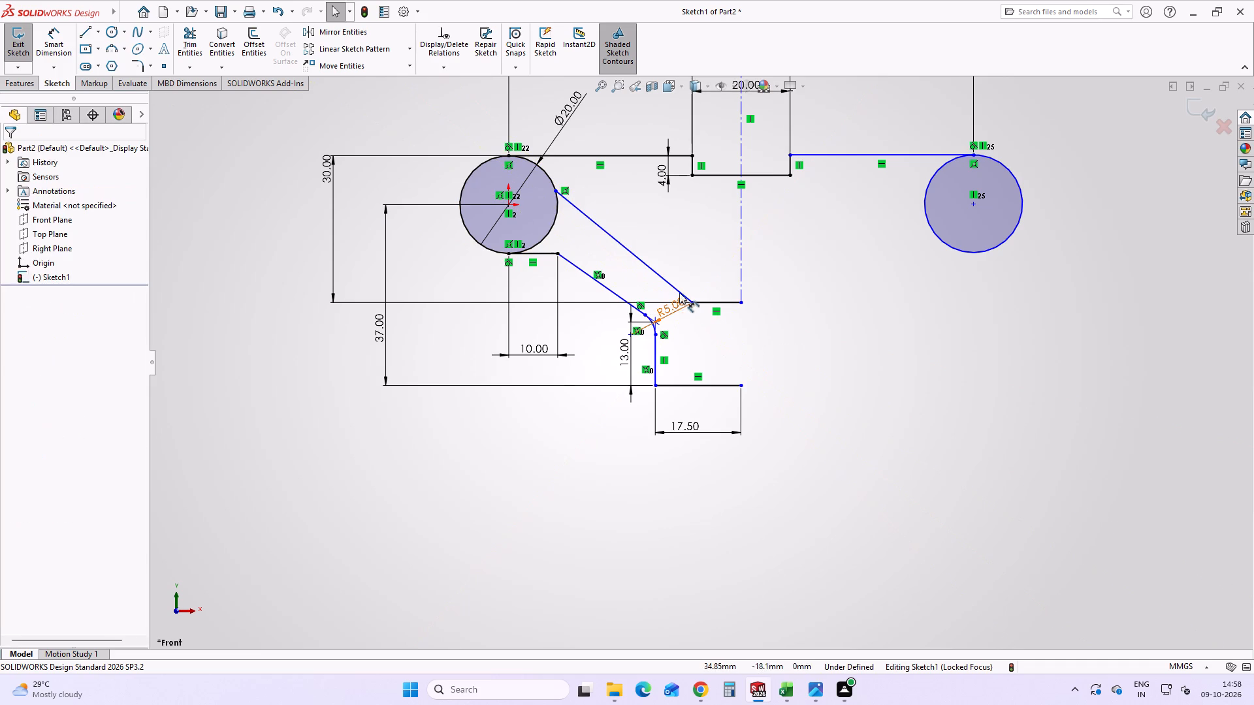
Add a tangent relation between the new slanted line and the rim circle at the origin.
left_click(676, 288)
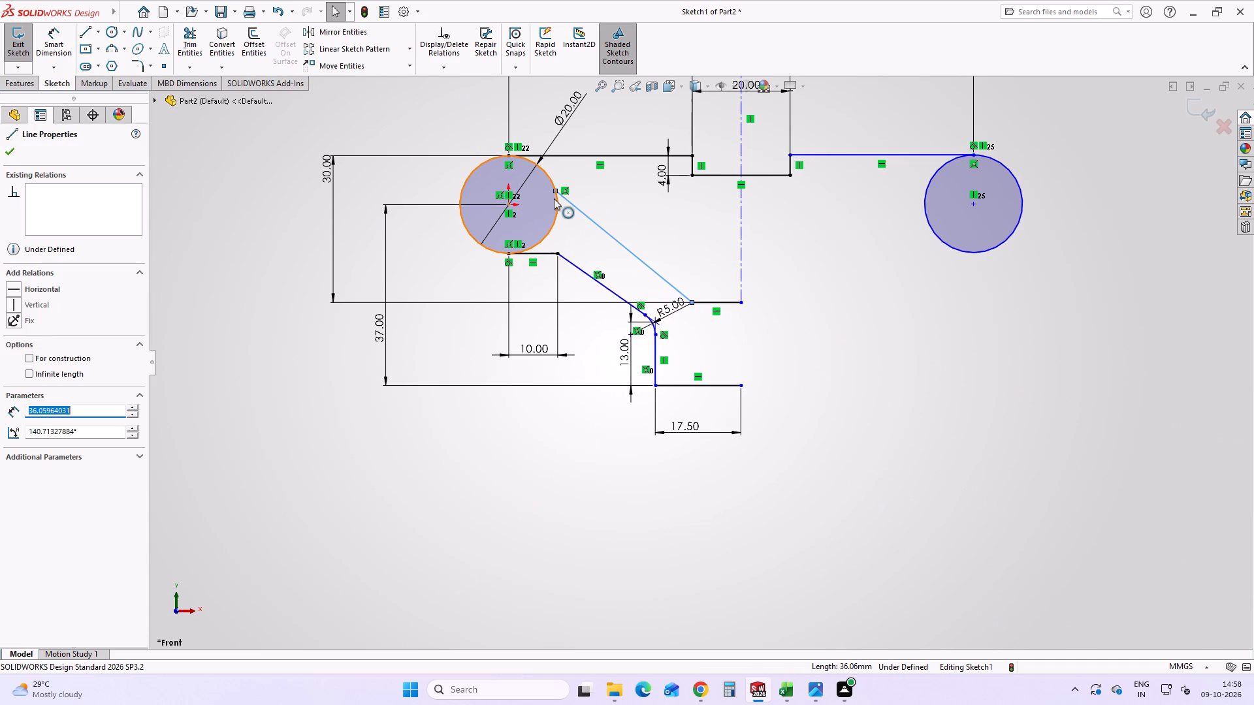
left_click(554, 194, "shift")
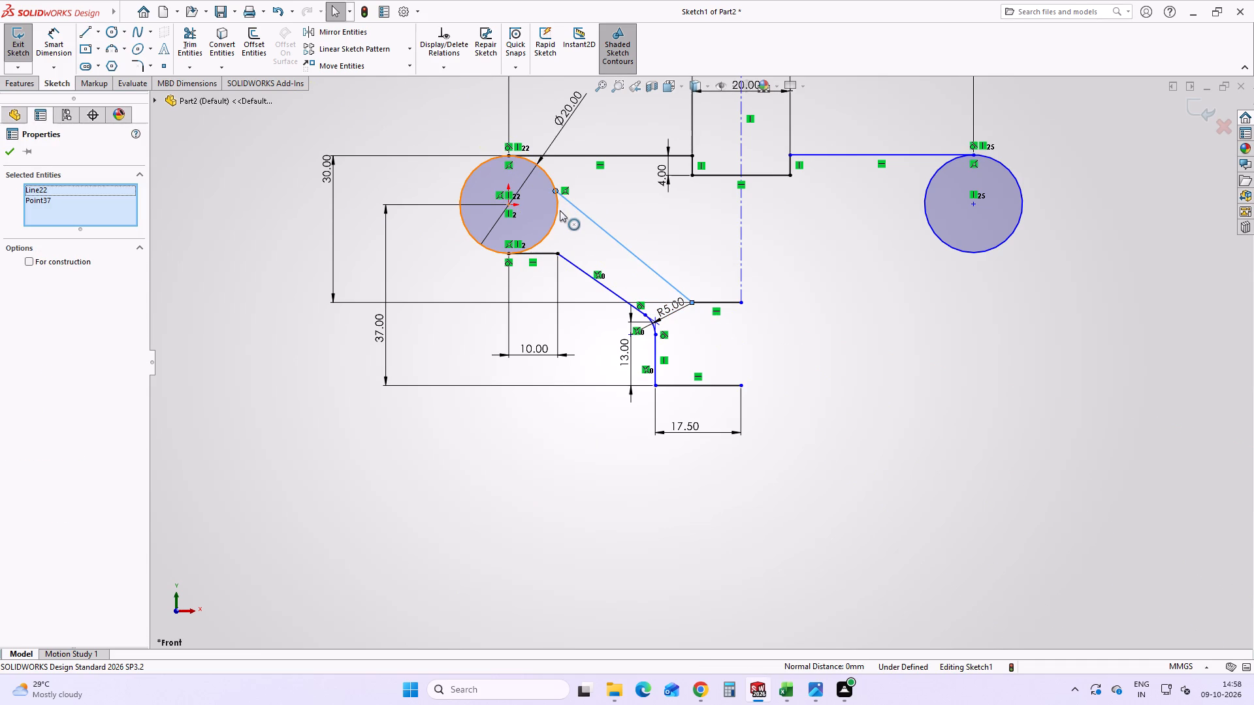
key("Escape")
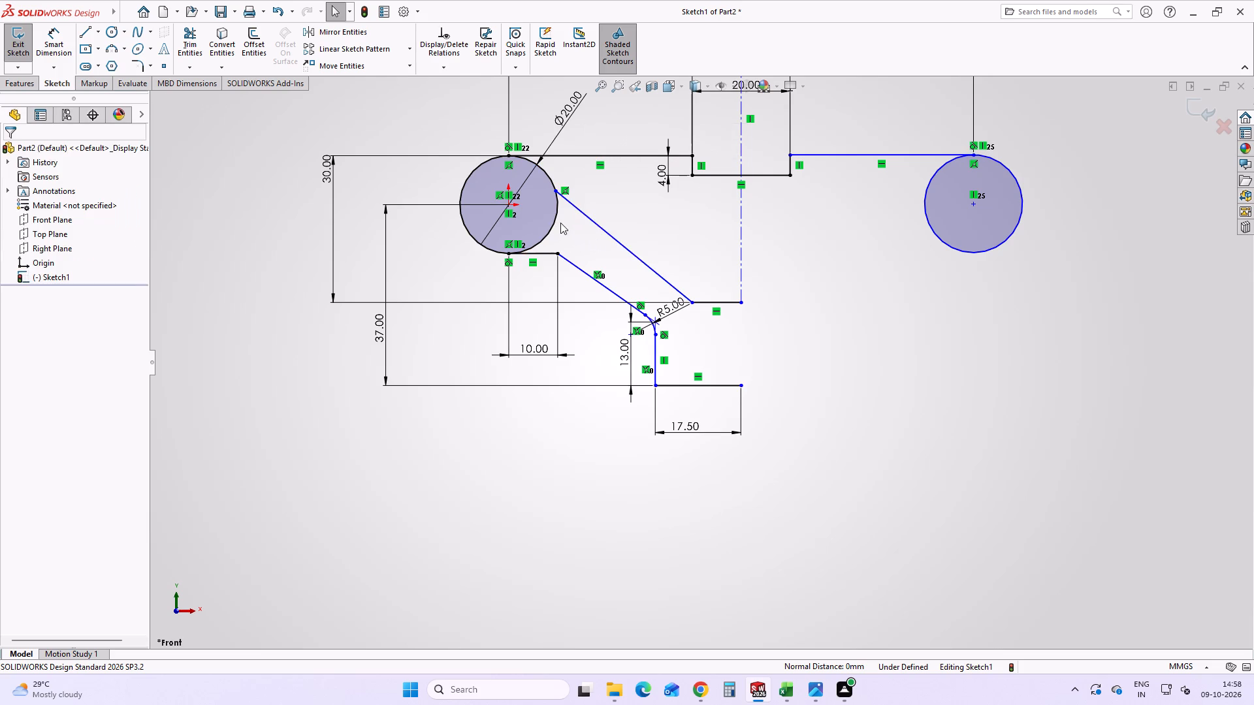
left_click(577, 210)
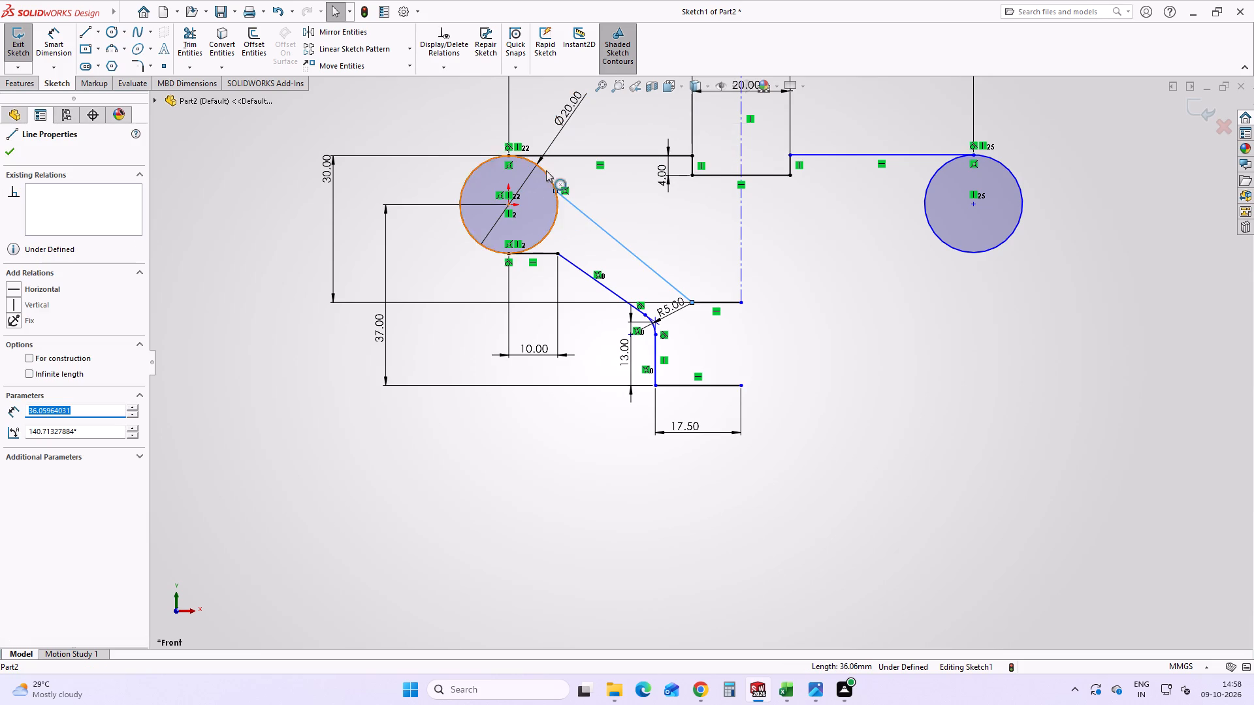
left_click(546, 172, "shift")
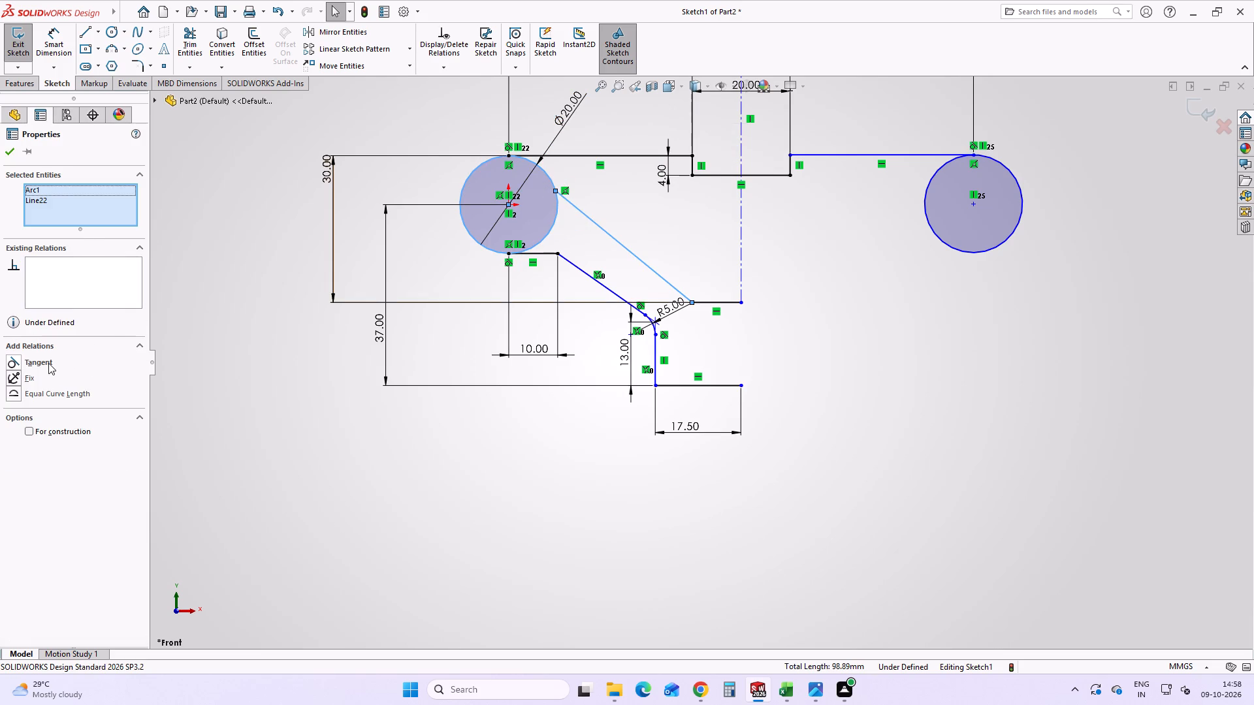
left_click(47, 362)
left_click(417, 479)
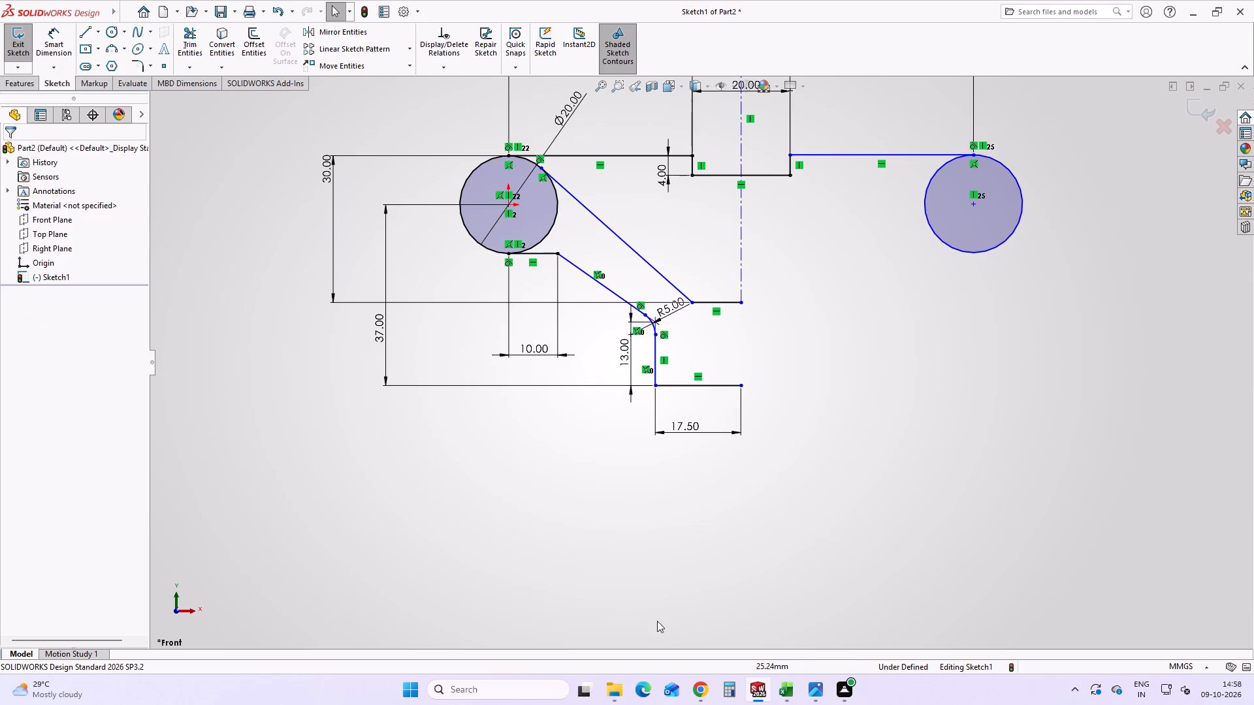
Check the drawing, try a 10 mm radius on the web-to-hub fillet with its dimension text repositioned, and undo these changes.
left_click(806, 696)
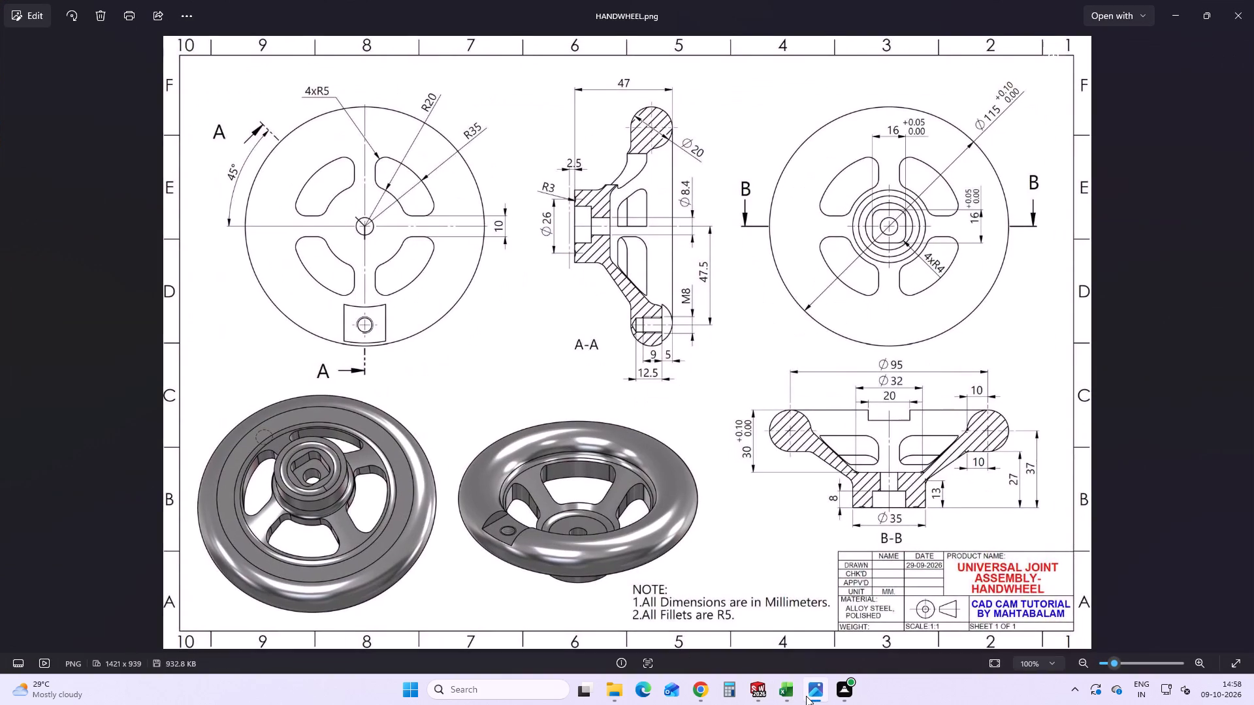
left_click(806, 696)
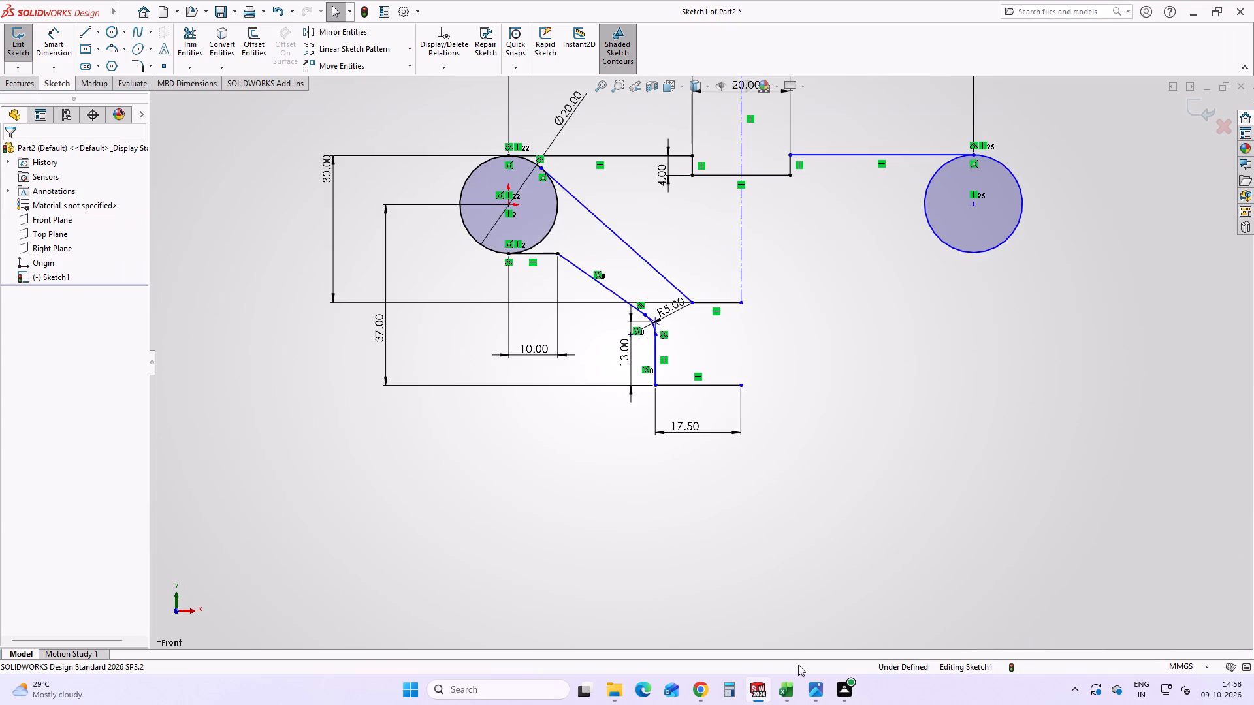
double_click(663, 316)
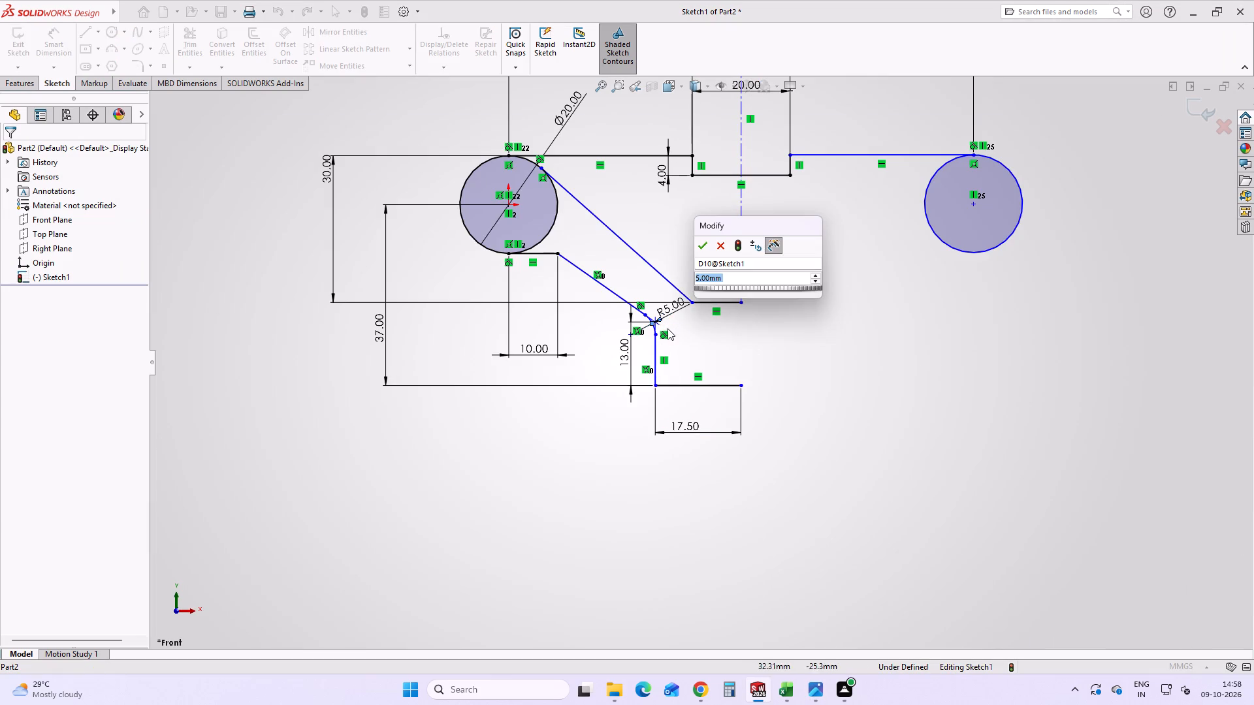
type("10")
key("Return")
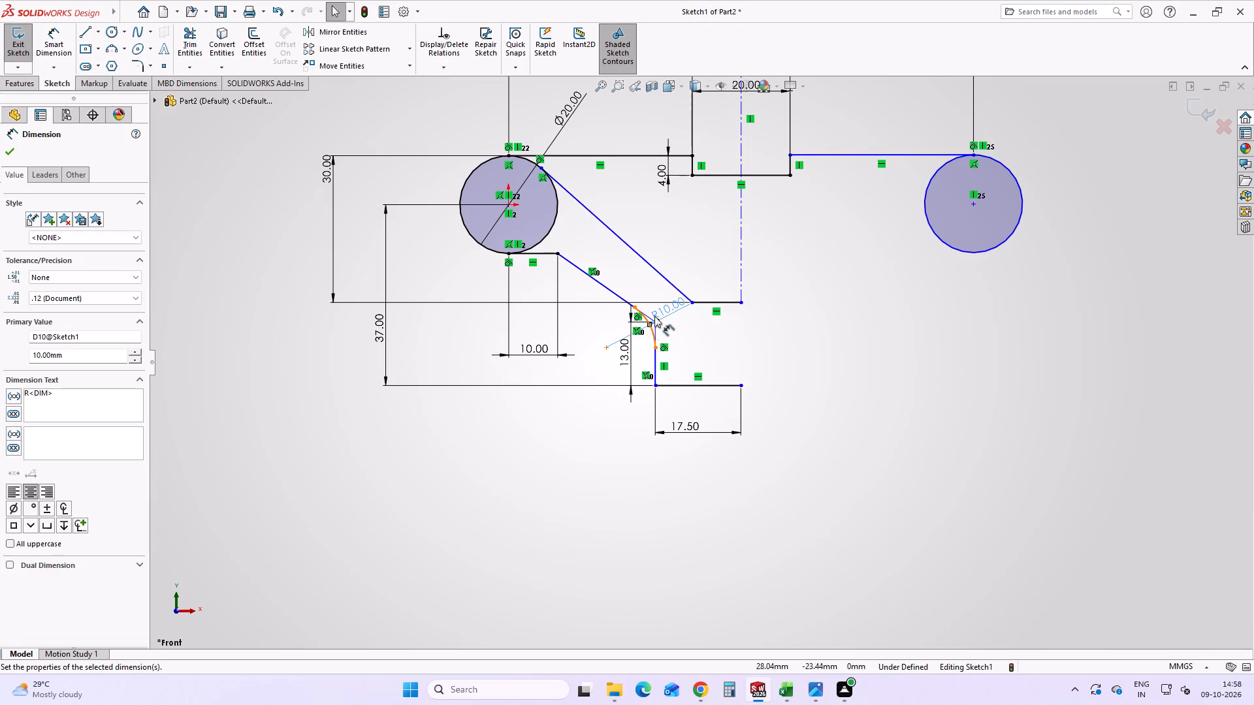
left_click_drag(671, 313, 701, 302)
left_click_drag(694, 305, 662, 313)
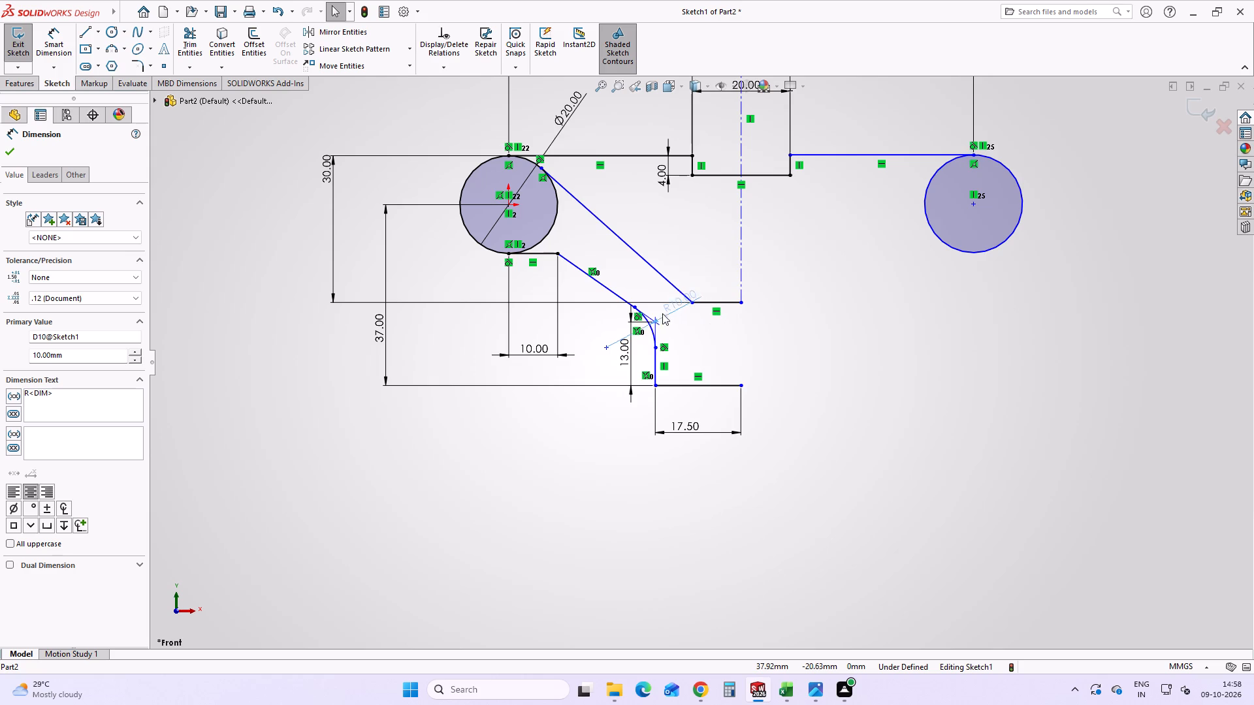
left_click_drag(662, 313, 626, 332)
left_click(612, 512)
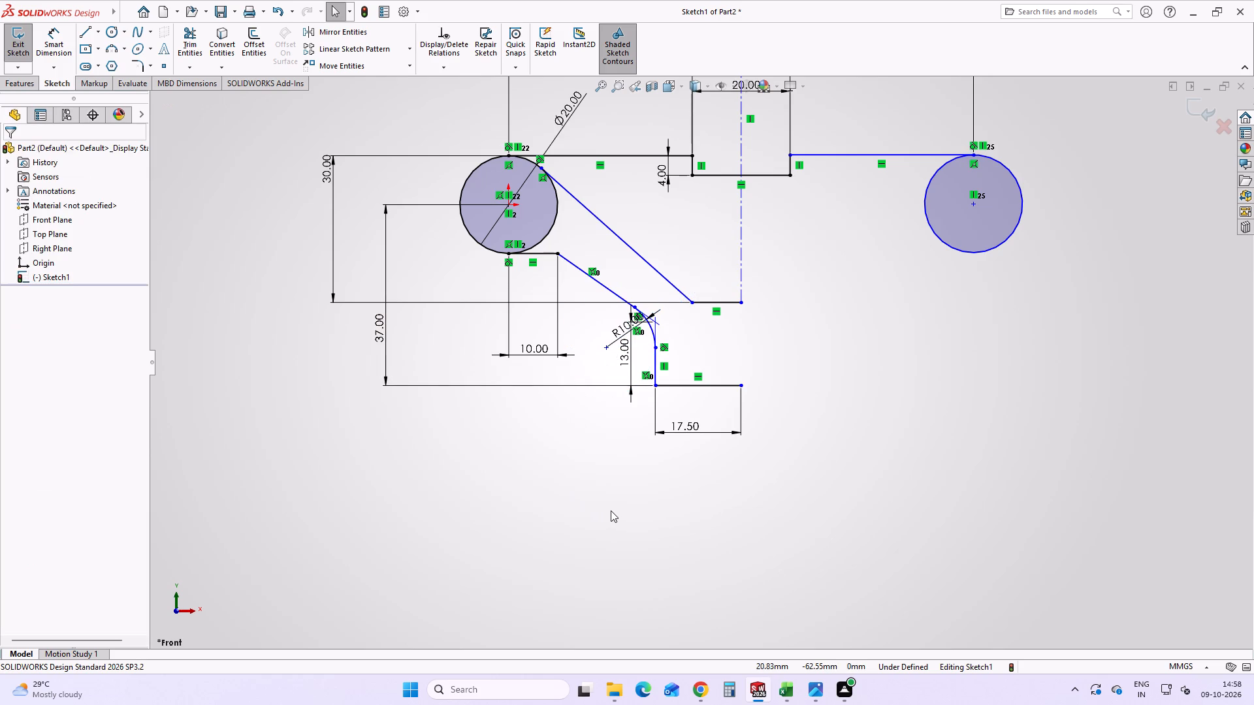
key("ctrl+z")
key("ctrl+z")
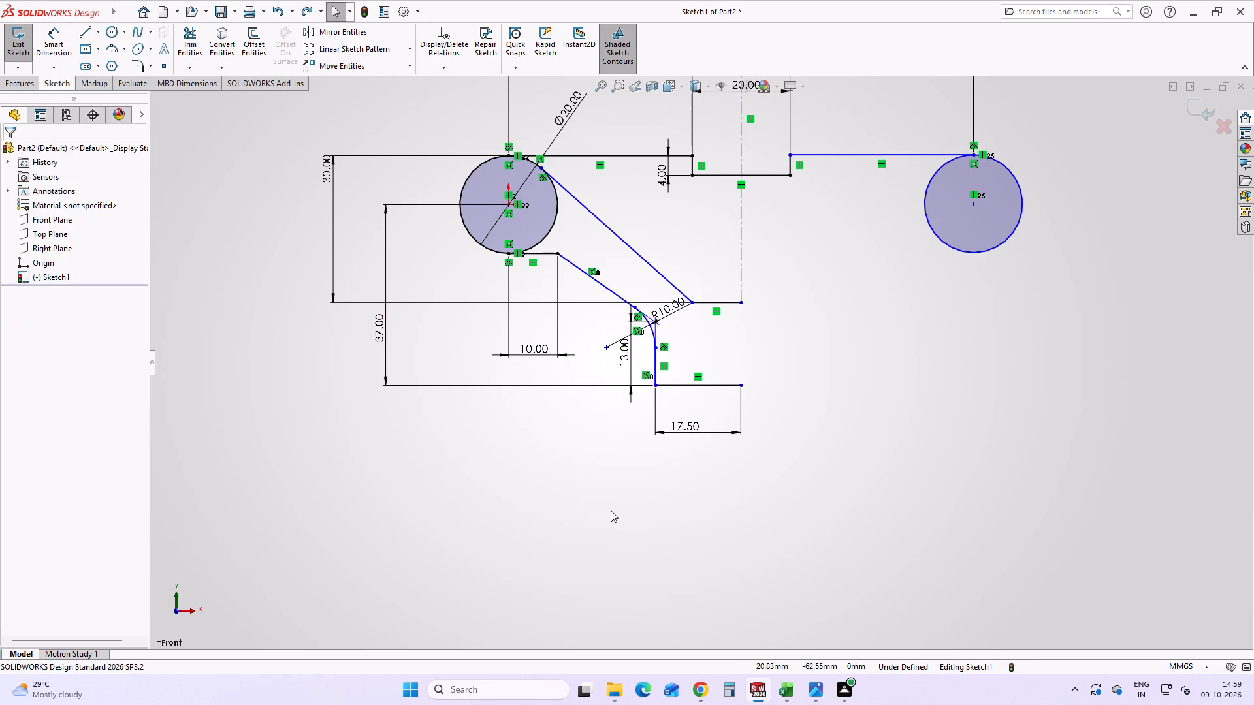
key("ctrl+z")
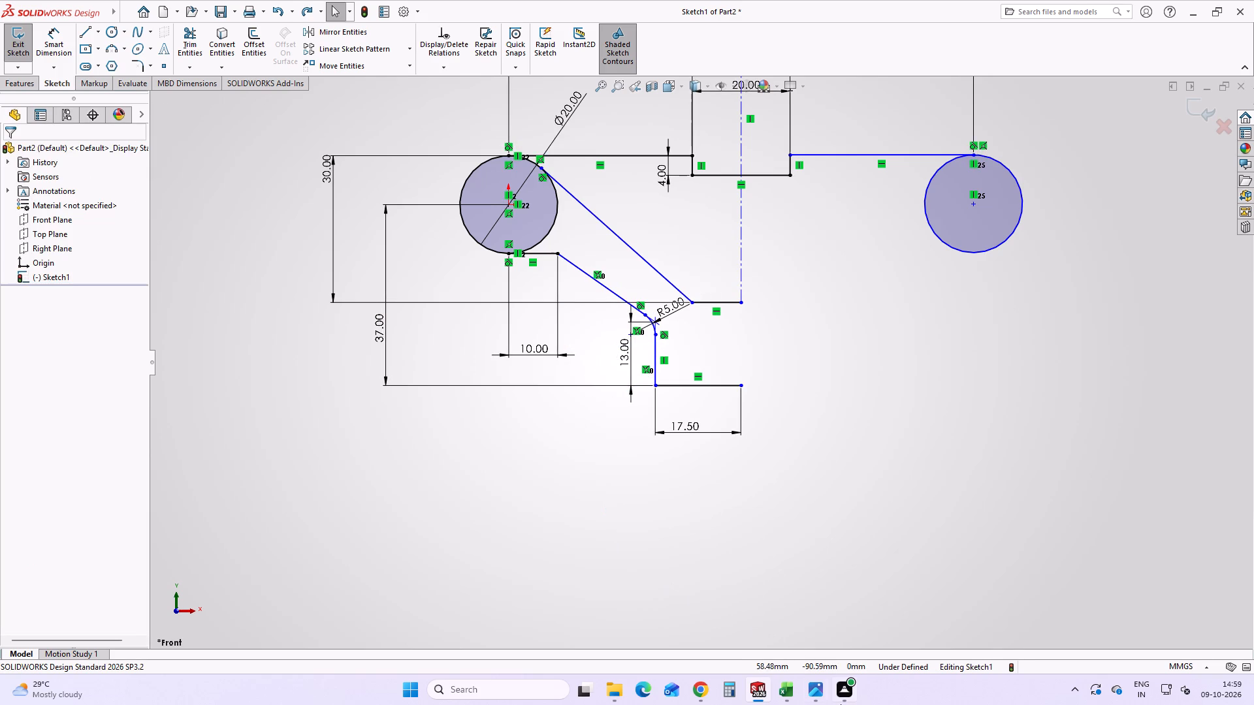
Check the drawing and delete the 13 mm vertical dimension between the fillet's virtual corner and the hub's bottom line.
left_click(826, 699)
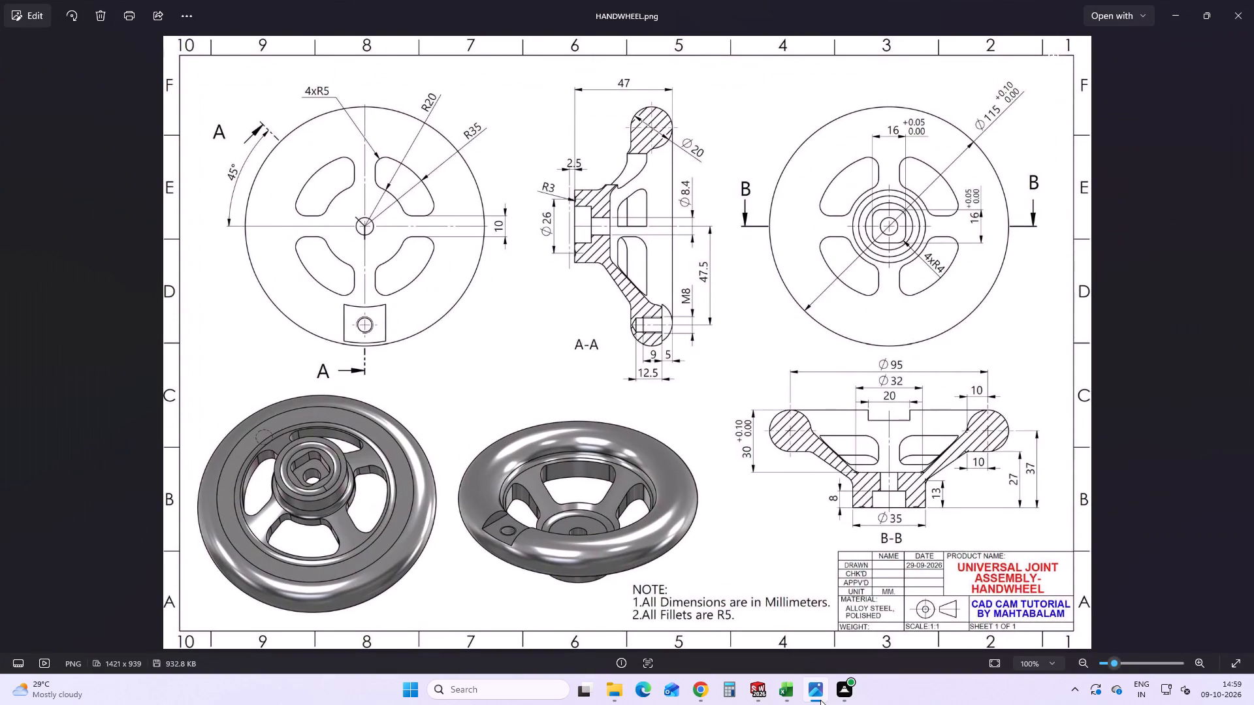
left_click(820, 700)
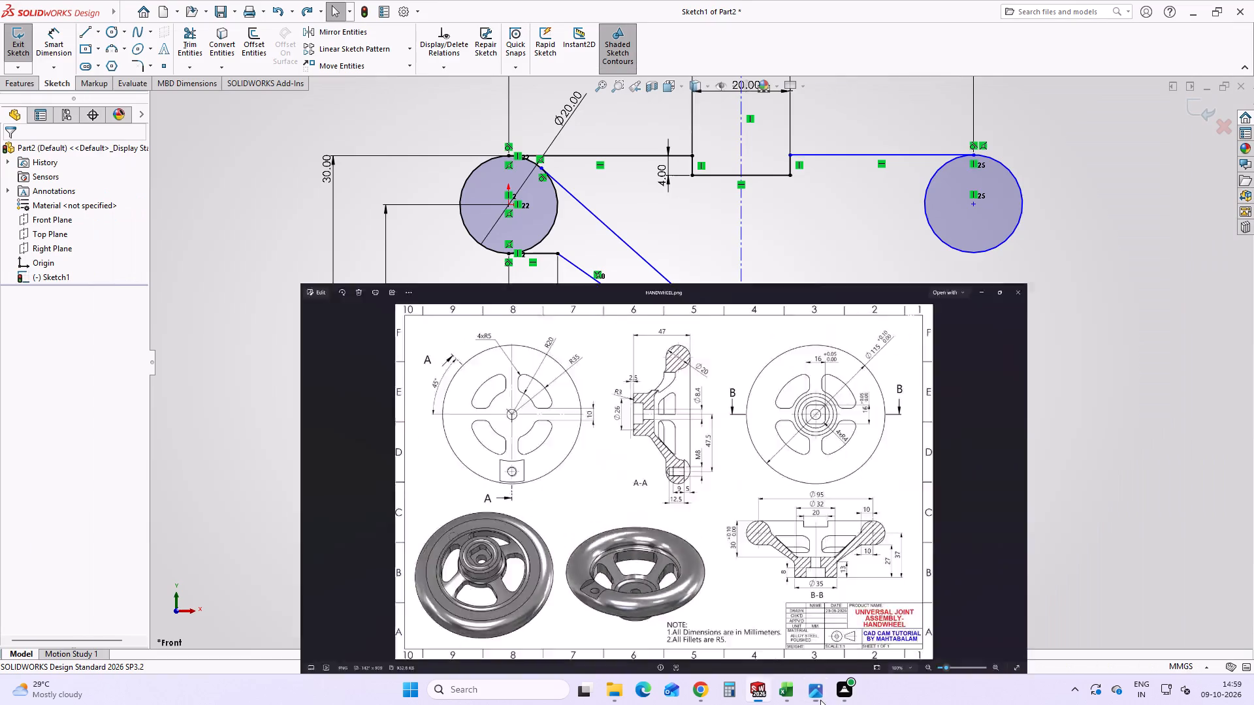
scroll(654, 325, "down", 2)
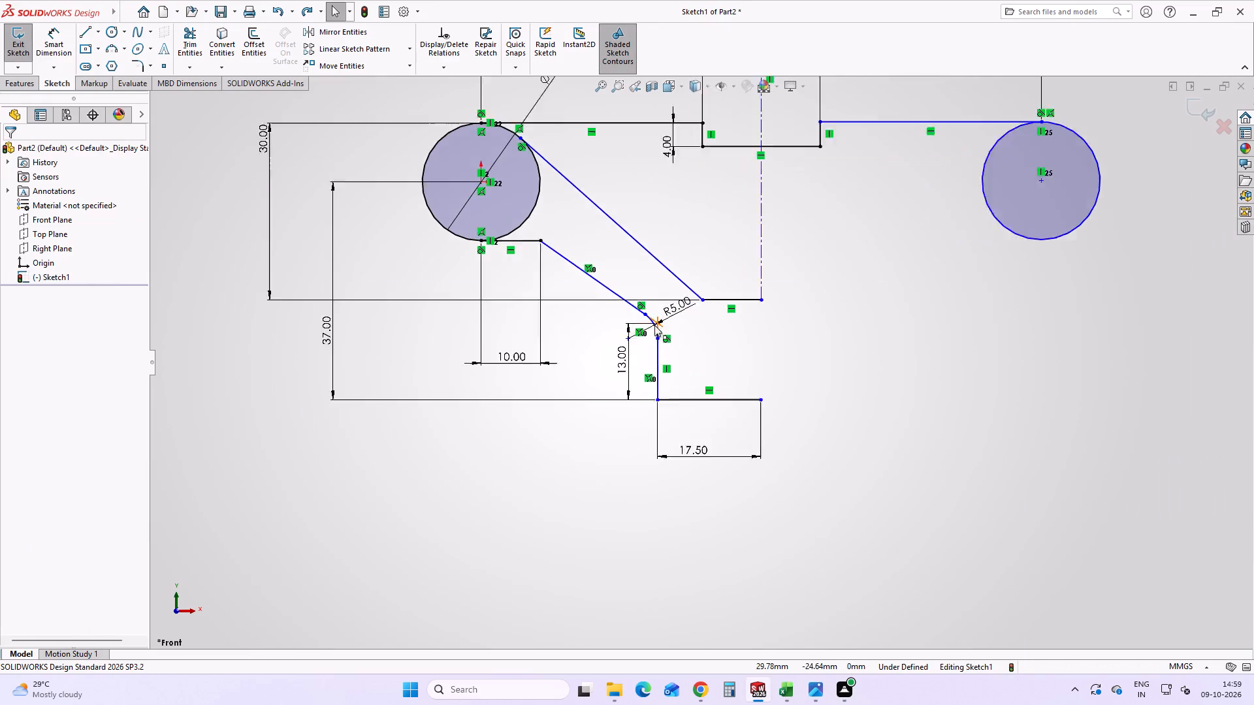
scroll(654, 325, "down", 5)
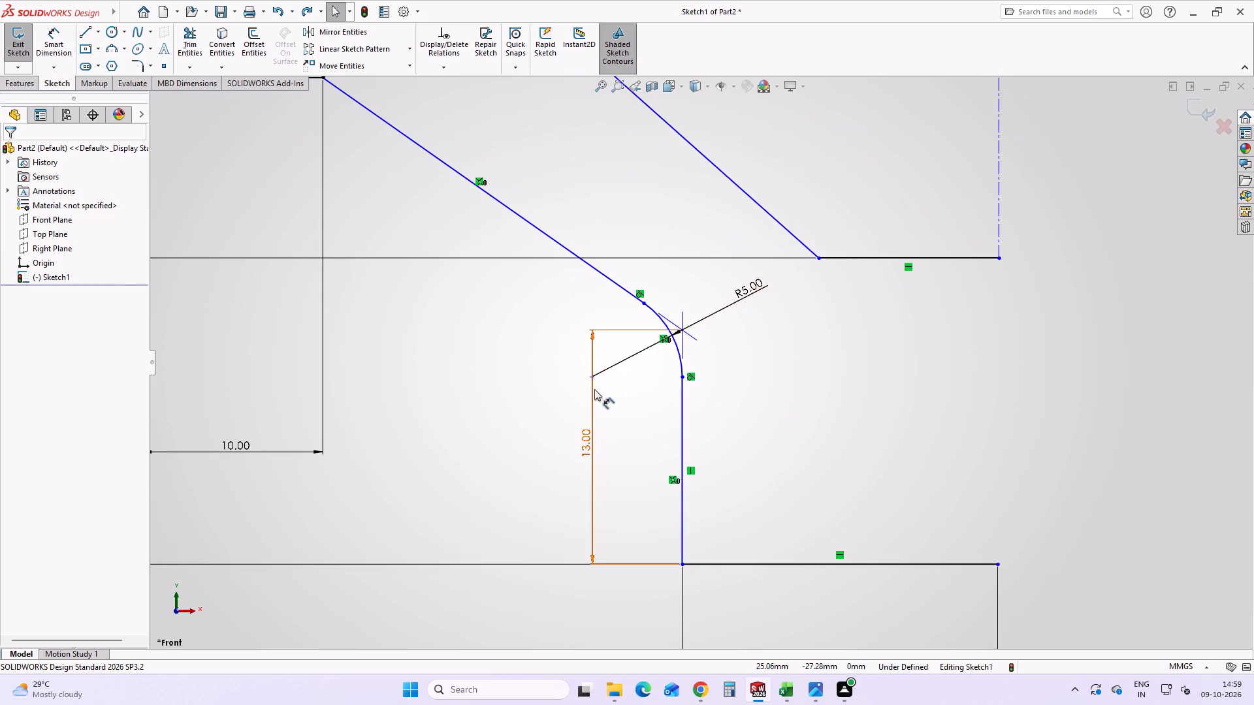
left_click(594, 389)
key("Delete")
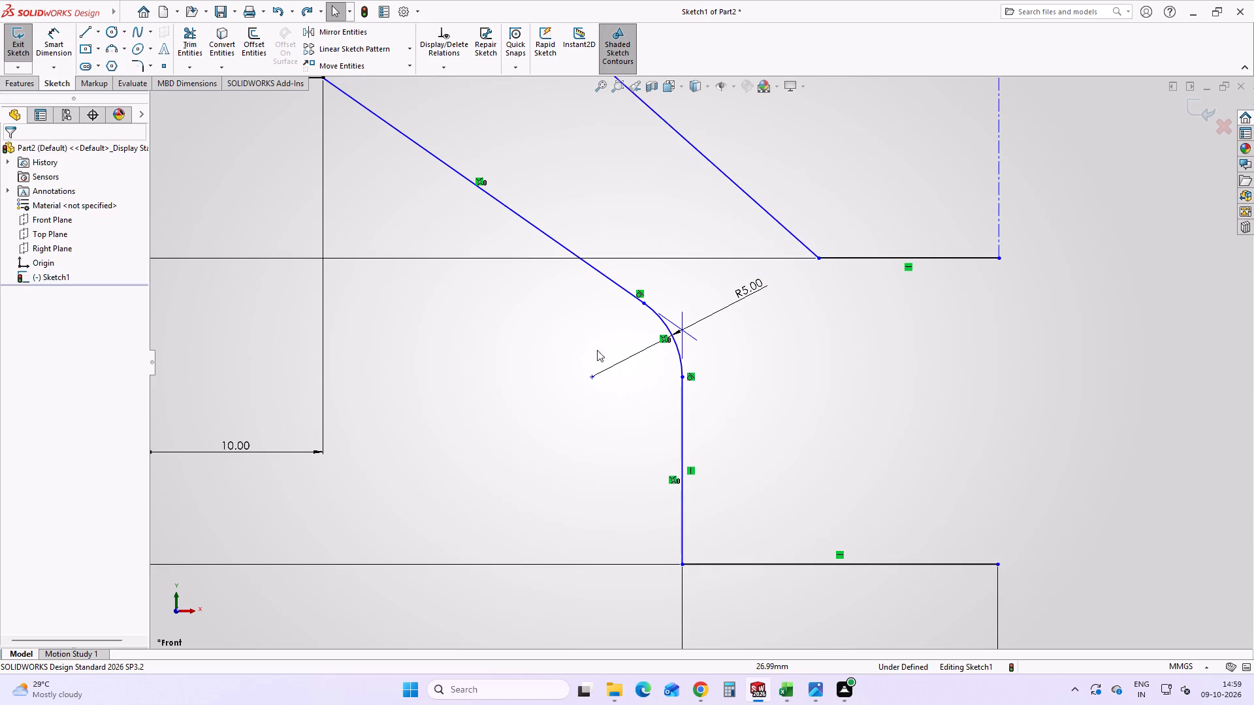
Dimension the fillet's lower endpoint 13 mm vertically above the hub's bottom line.
left_click(64, 33)
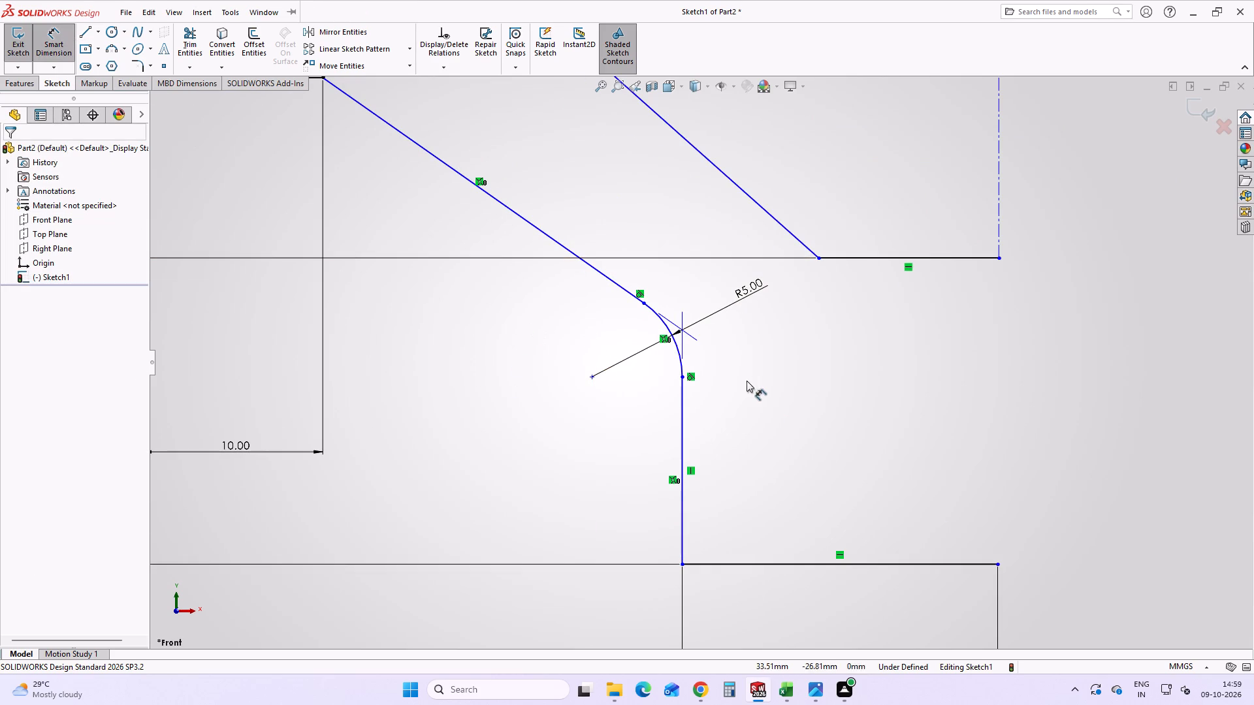
left_click(681, 376)
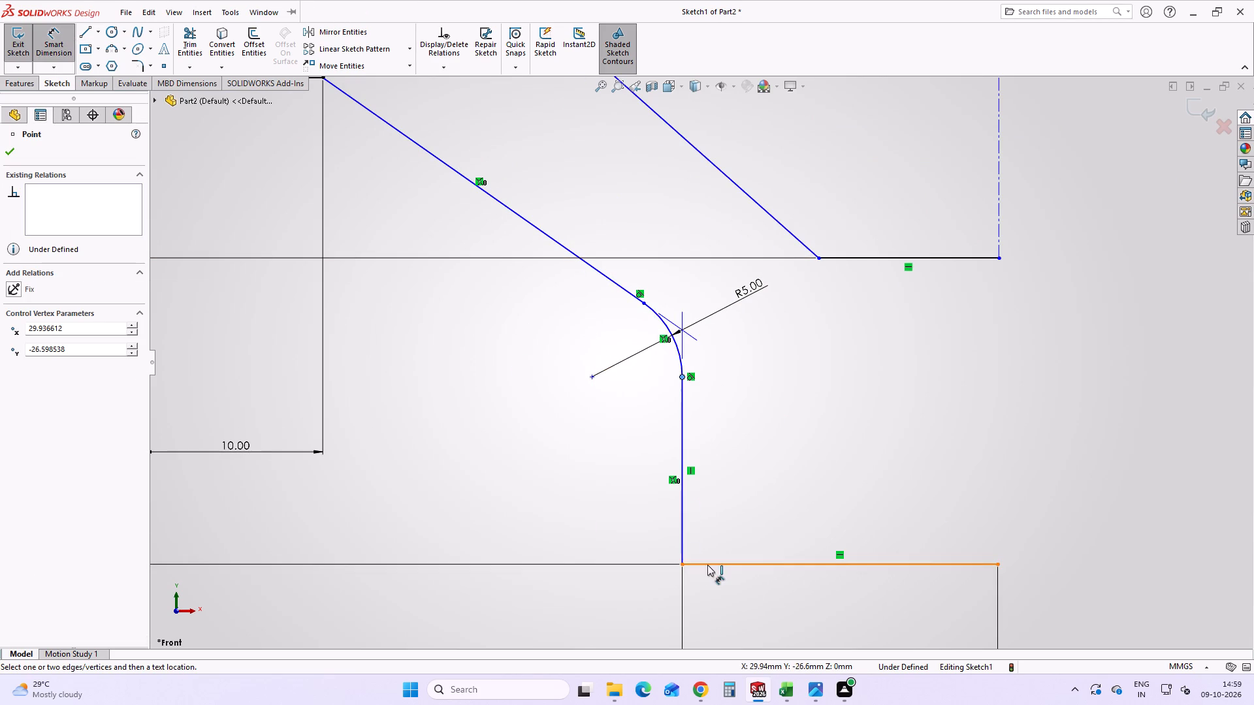
left_click(707, 565)
left_click(555, 495)
type("13")
key("Return")
scroll(566, 458, "up", 2)
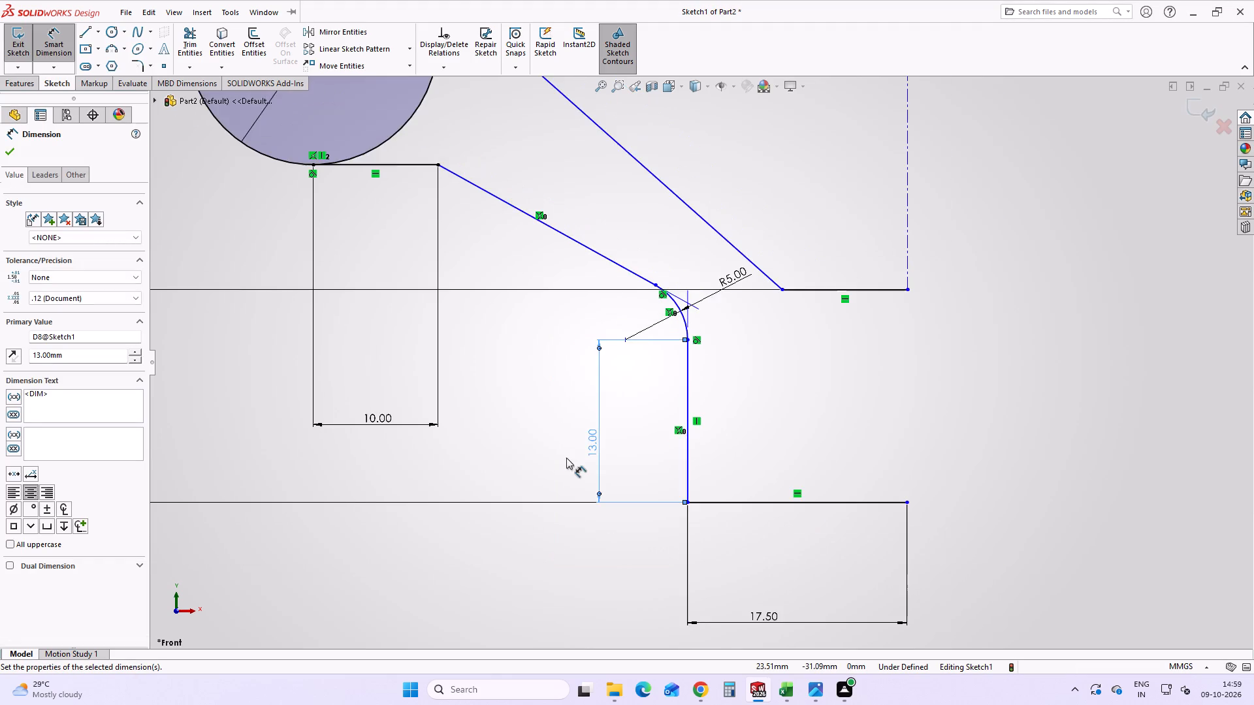
scroll(566, 458, "up", 2)
left_click(510, 595)
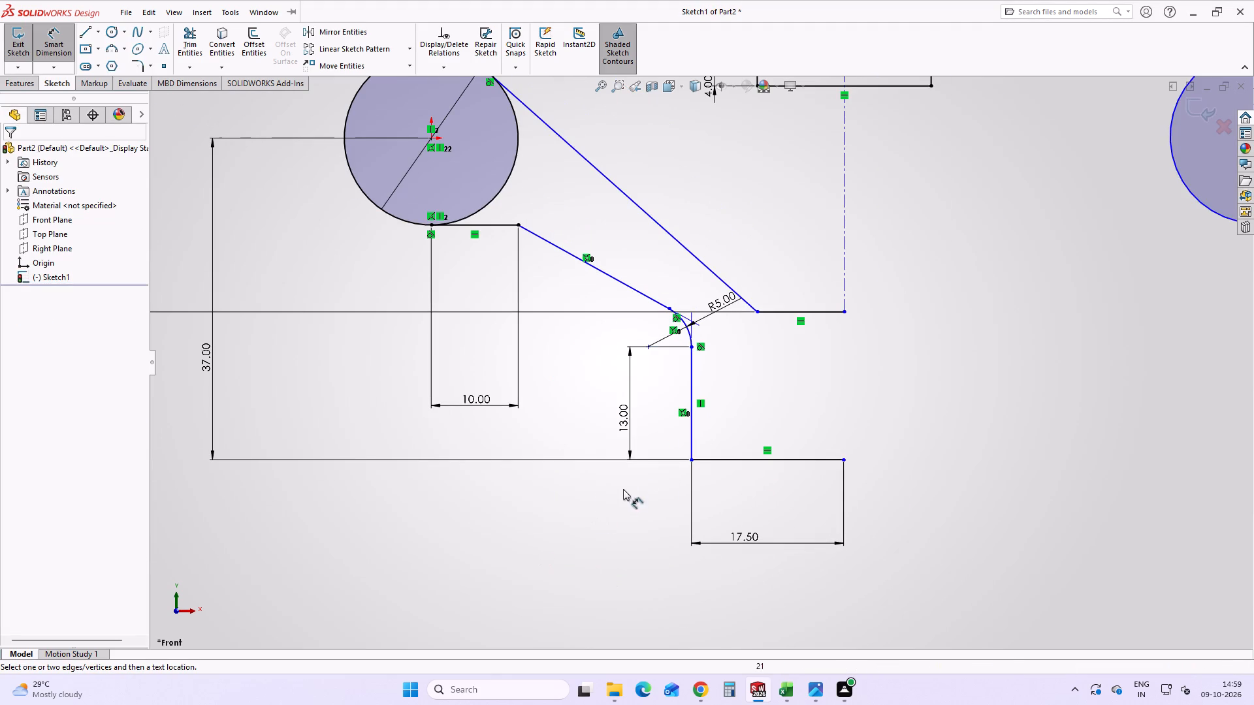
key("Escape")
Examine section B-B of the handwheel drawing for the web-to-hub transitions and the hub heights, comparing them with the sketch.
left_click(809, 690)
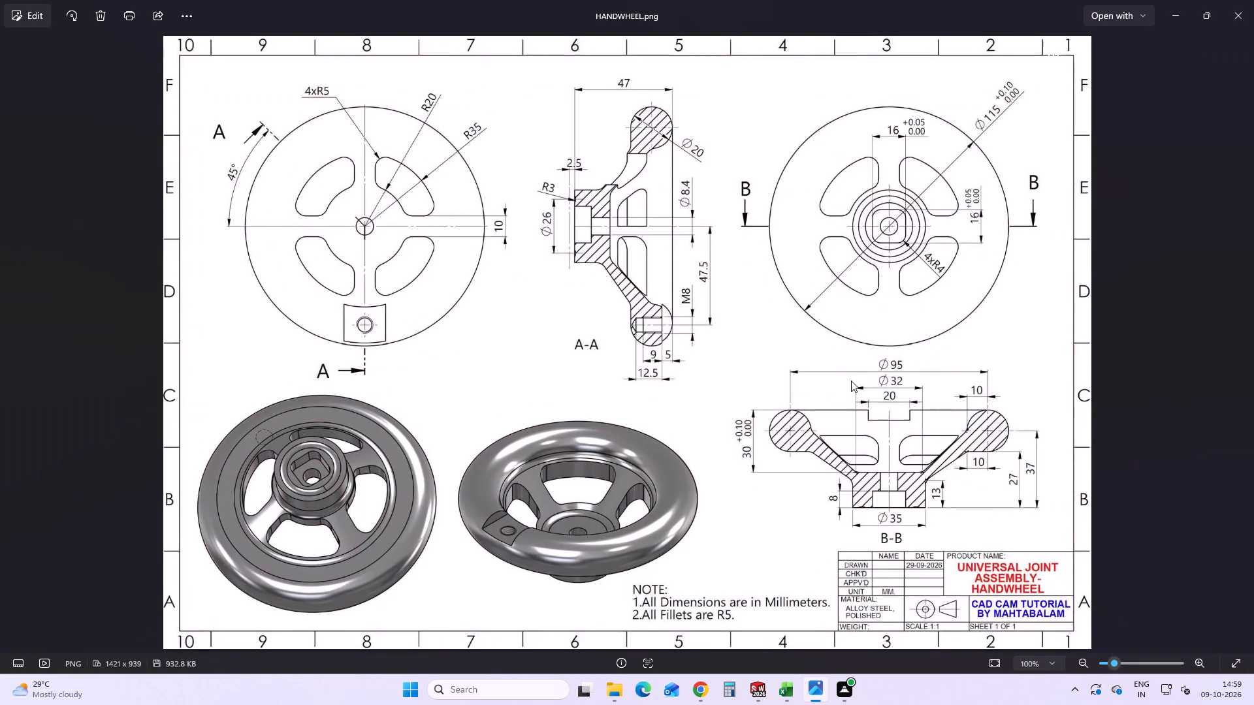
scroll(848, 384, "up", 5)
middle_click_drag(897, 493, 644, 403)
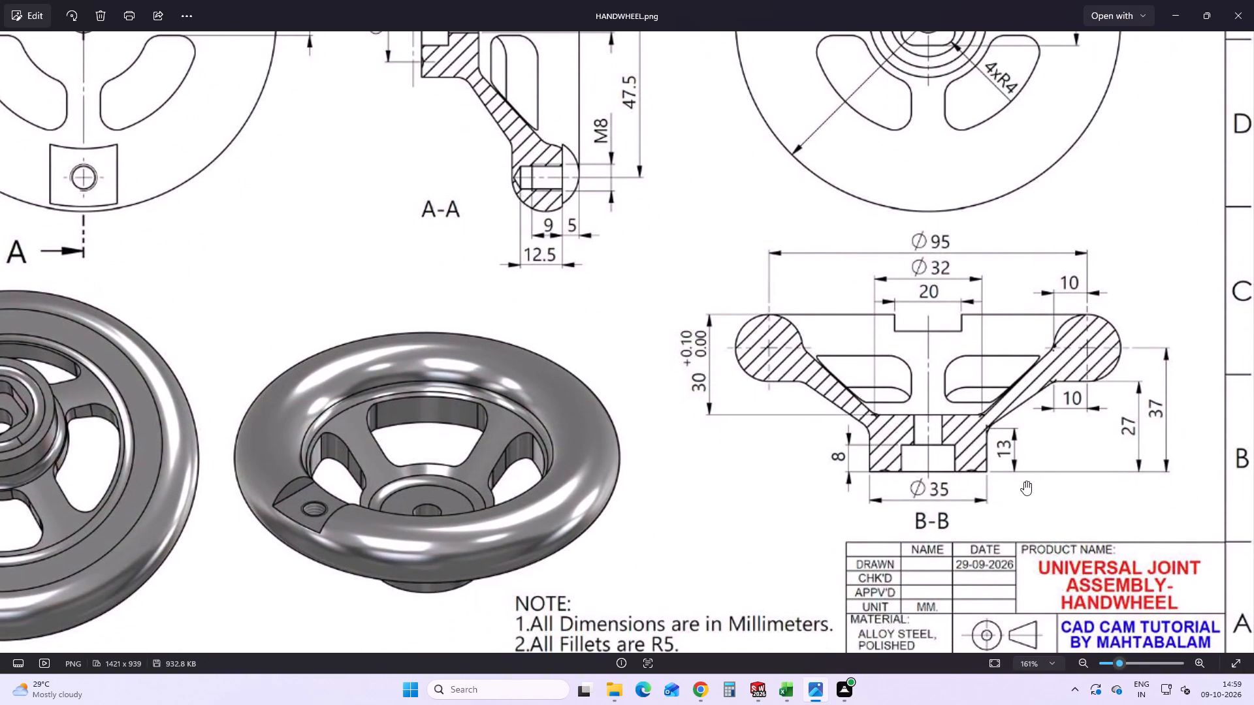
scroll(1022, 460, "up", 11)
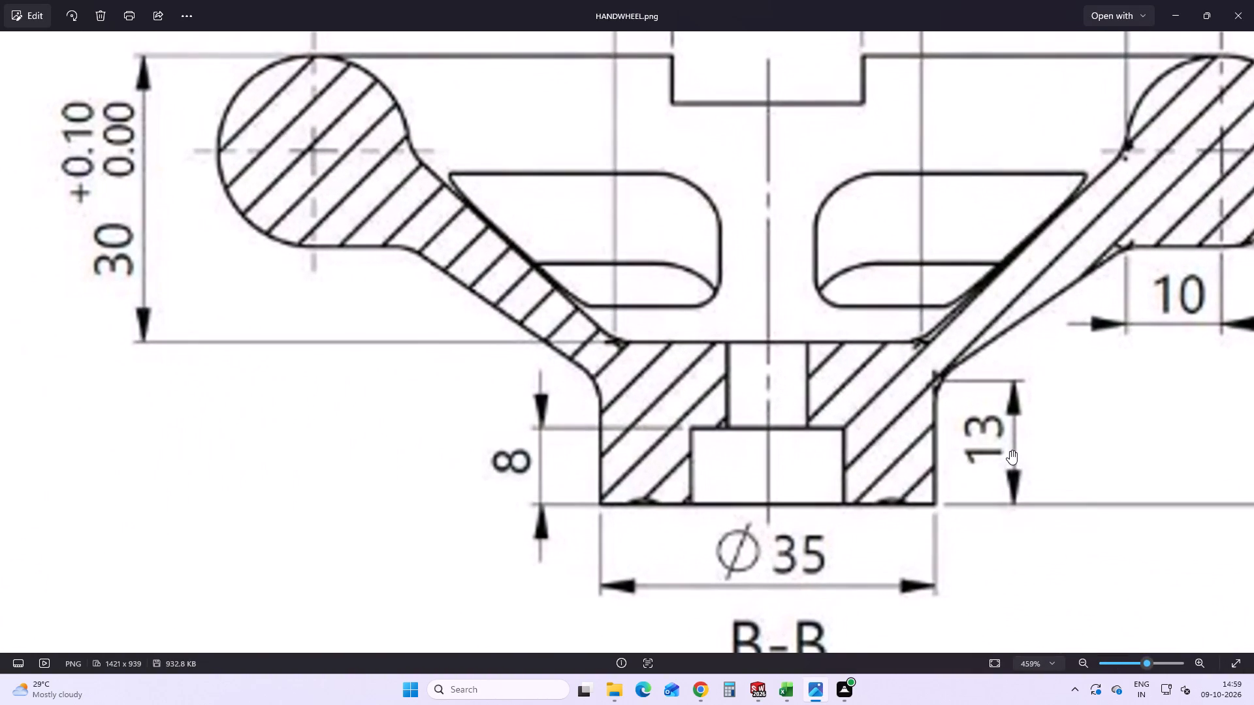
scroll(1010, 450, "up", 3)
scroll(1010, 450, "down", 14)
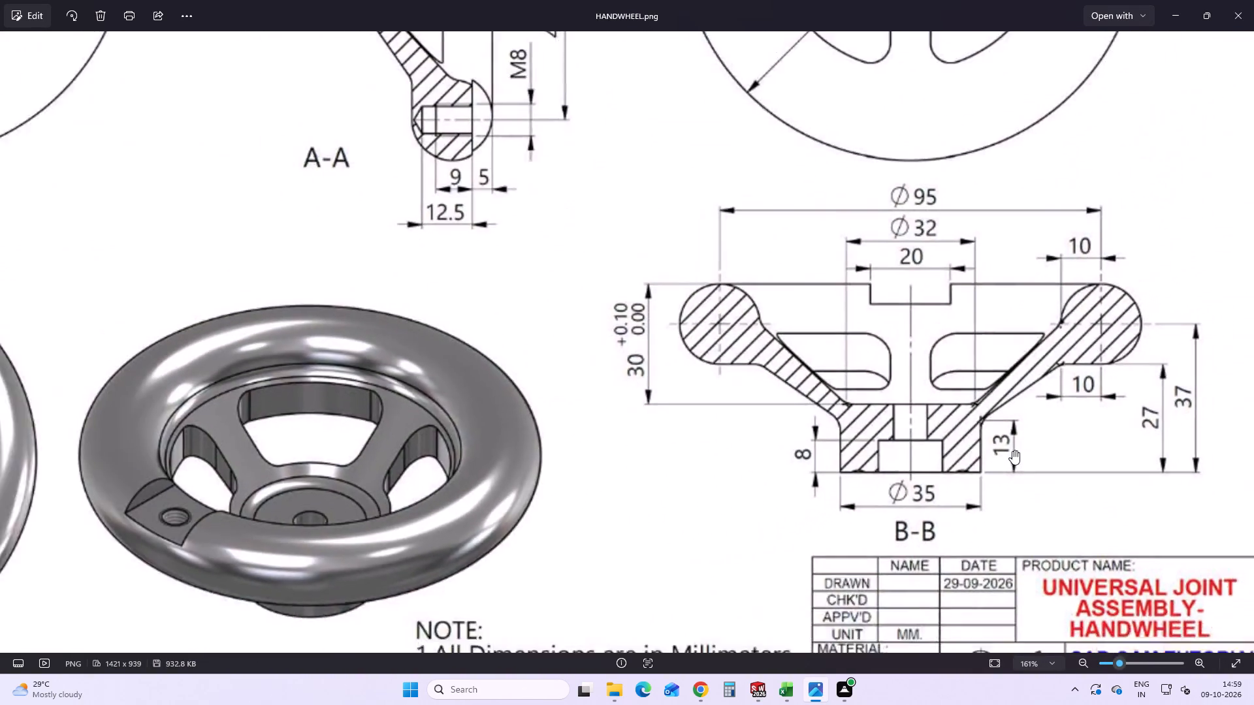
scroll(1012, 450, "down", 2)
left_click(818, 695)
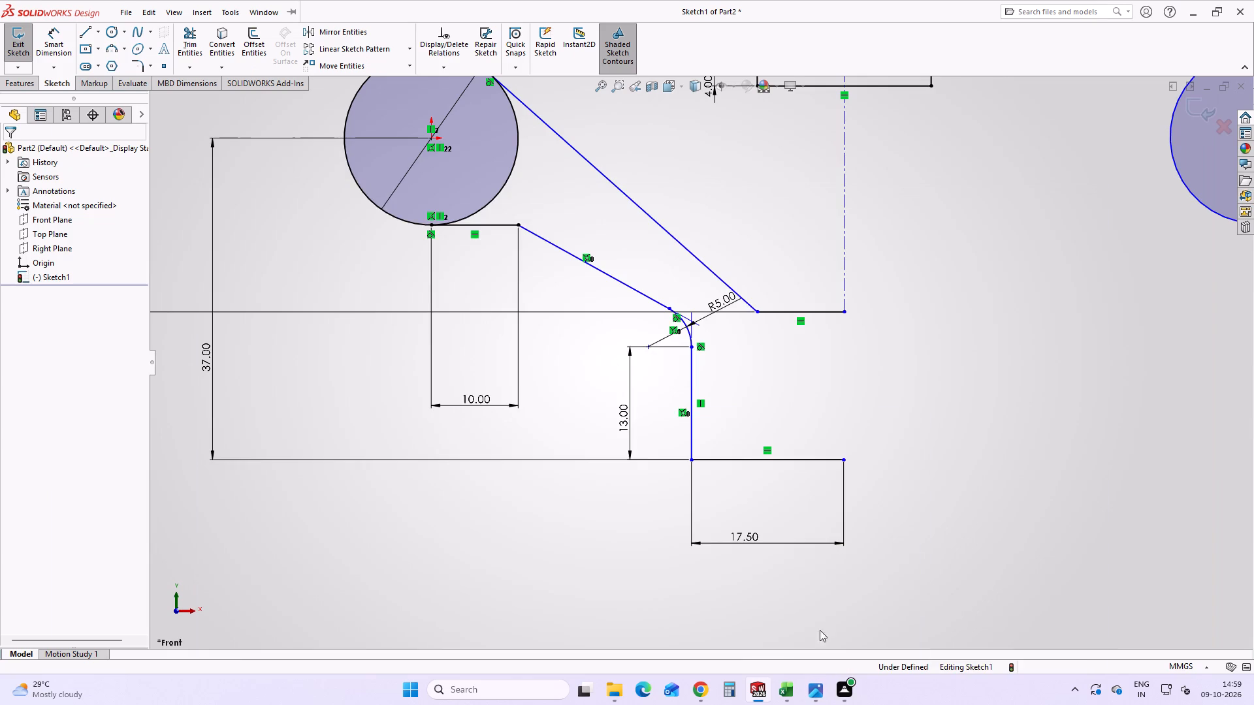
scroll(753, 370, "up", 2)
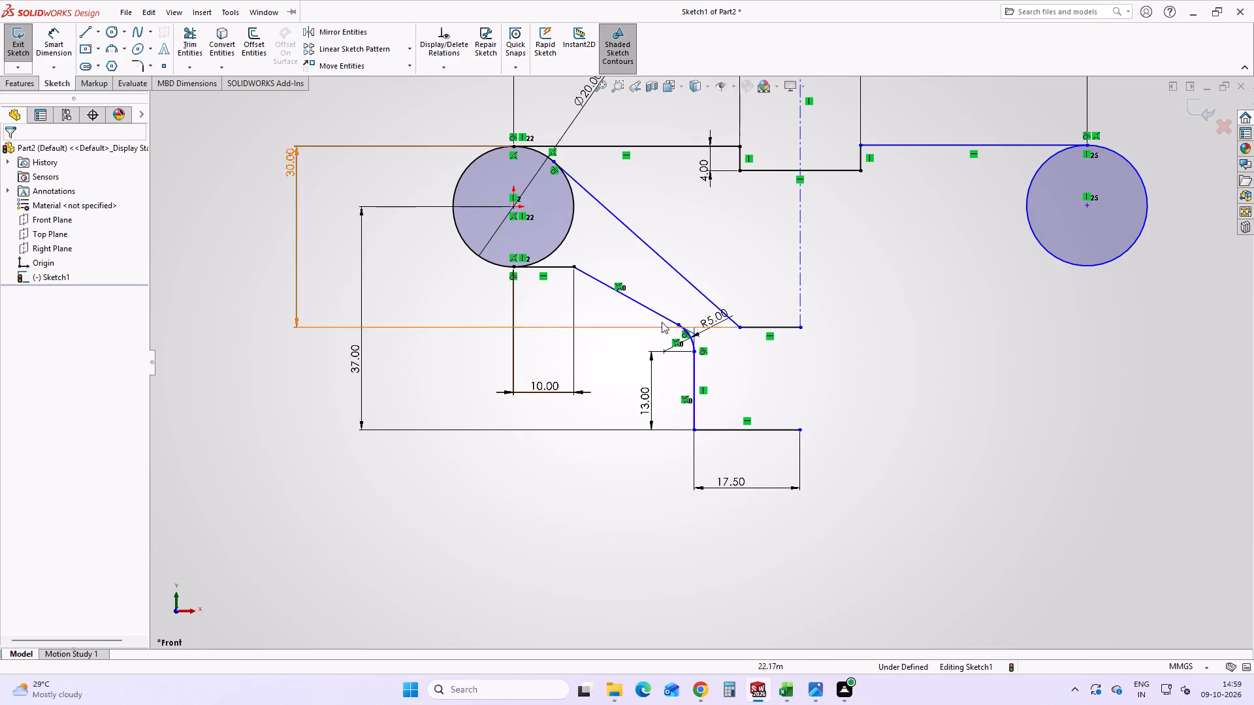
left_click(818, 685)
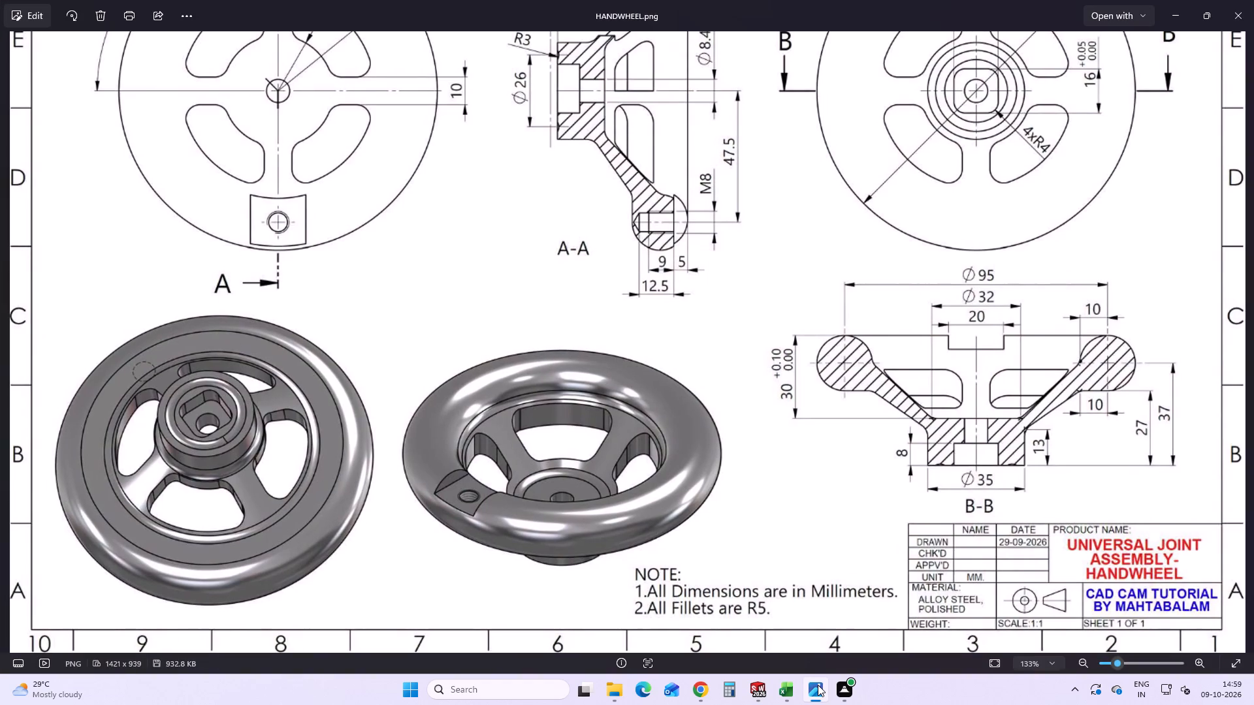
scroll(987, 473, "up", 10)
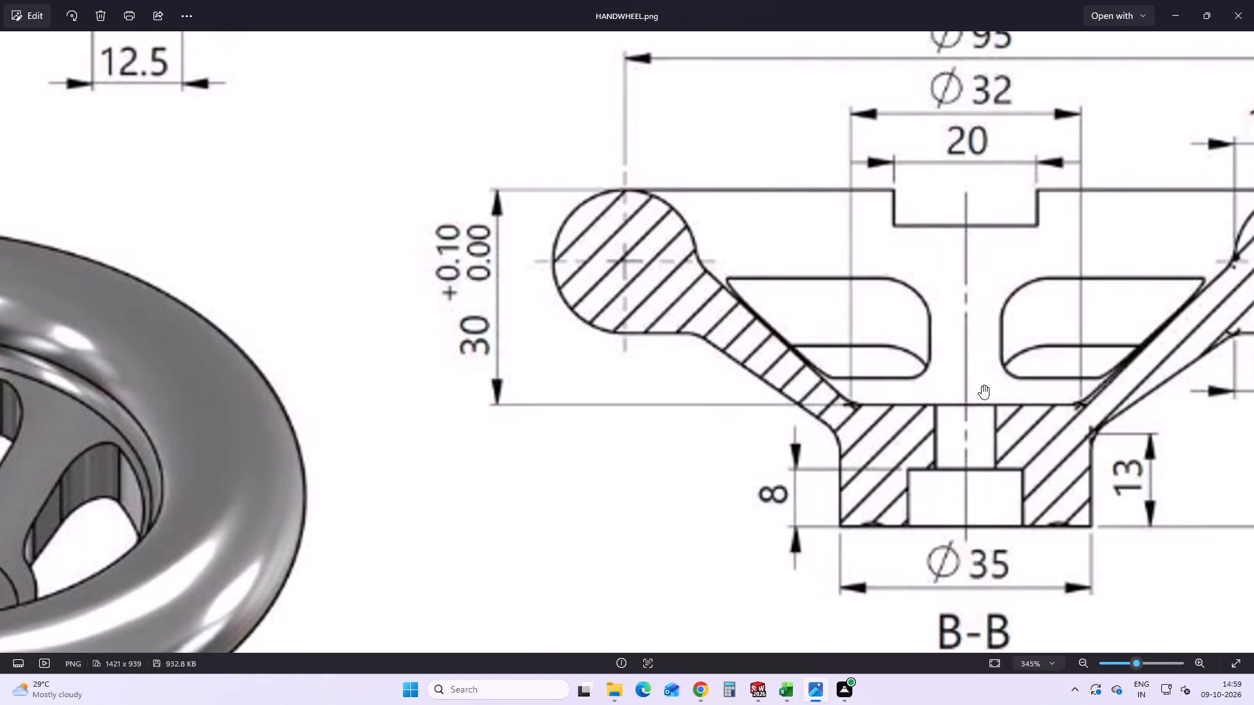
left_click(822, 693)
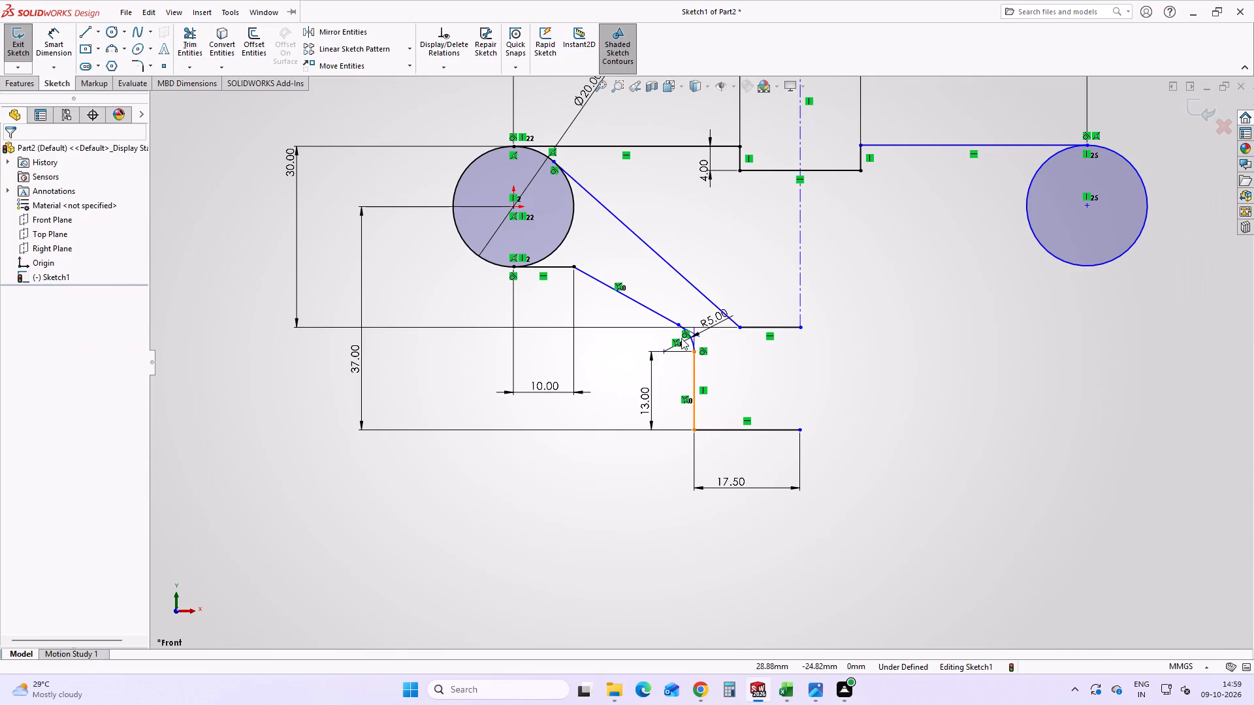
Add a 5 mm sketch fillet between the web's upper slanted line and the hub's top horizontal line.
left_click(136, 63)
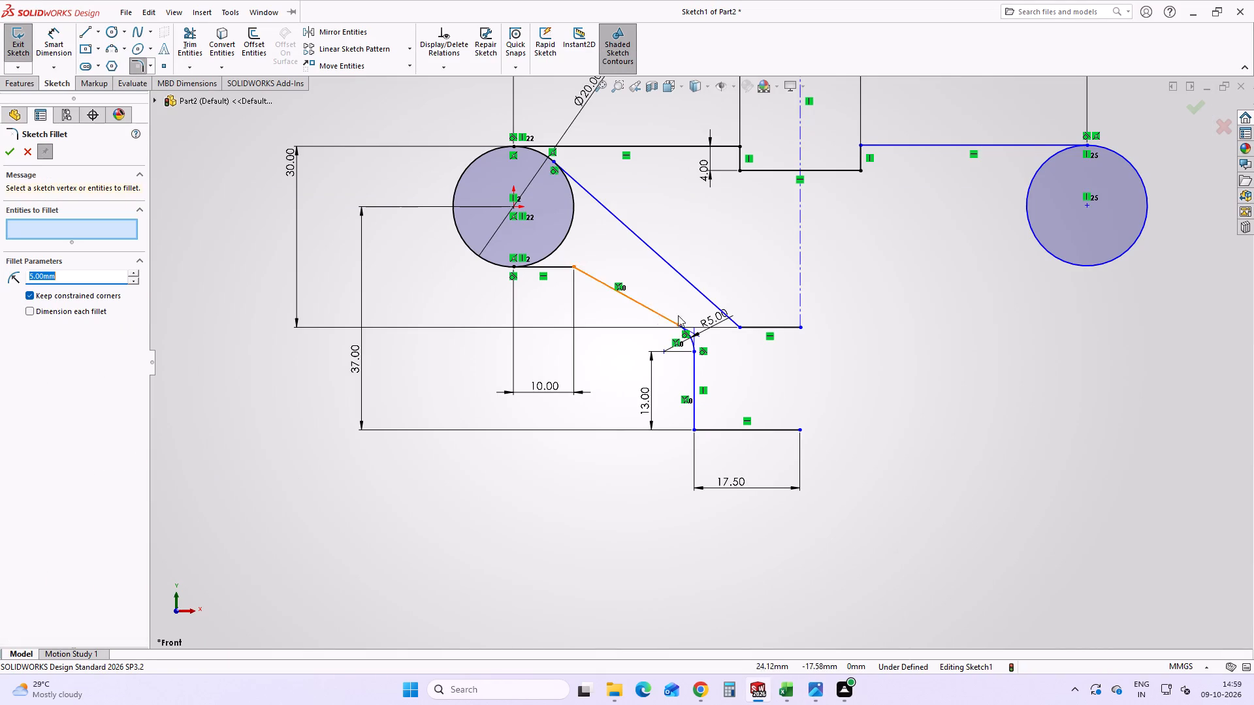
left_click(731, 318)
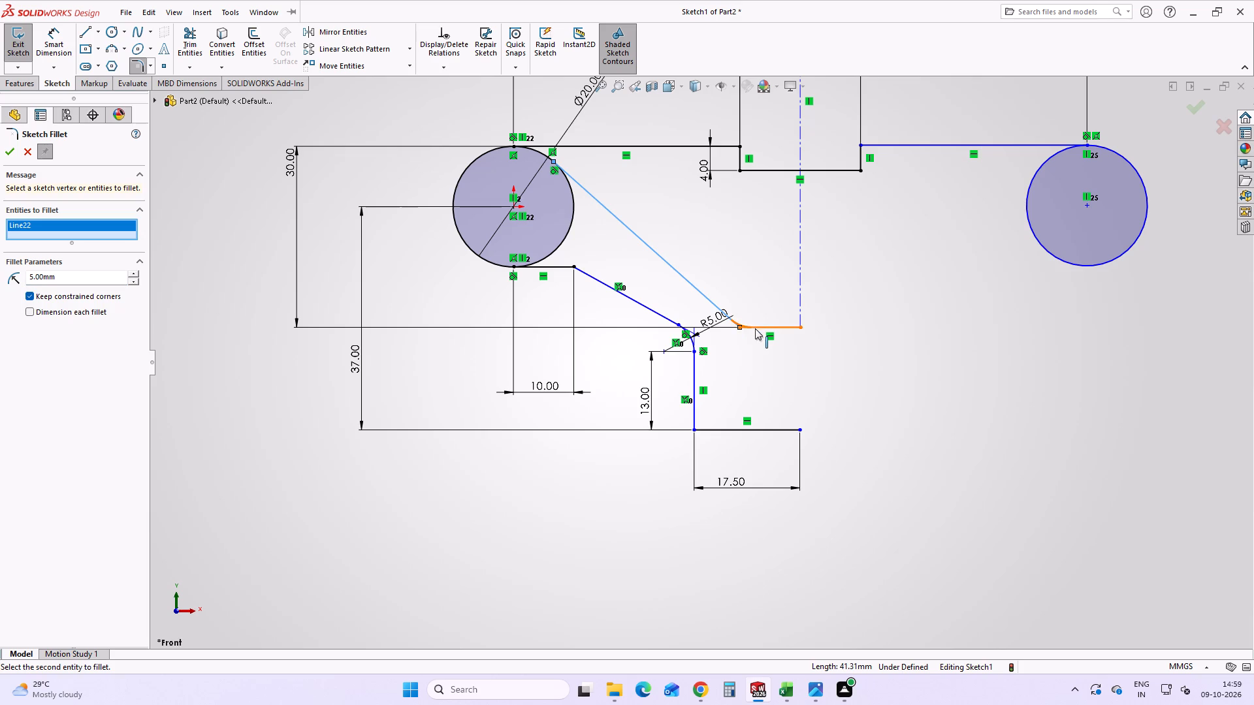
left_click(755, 328)
left_click(8, 155)
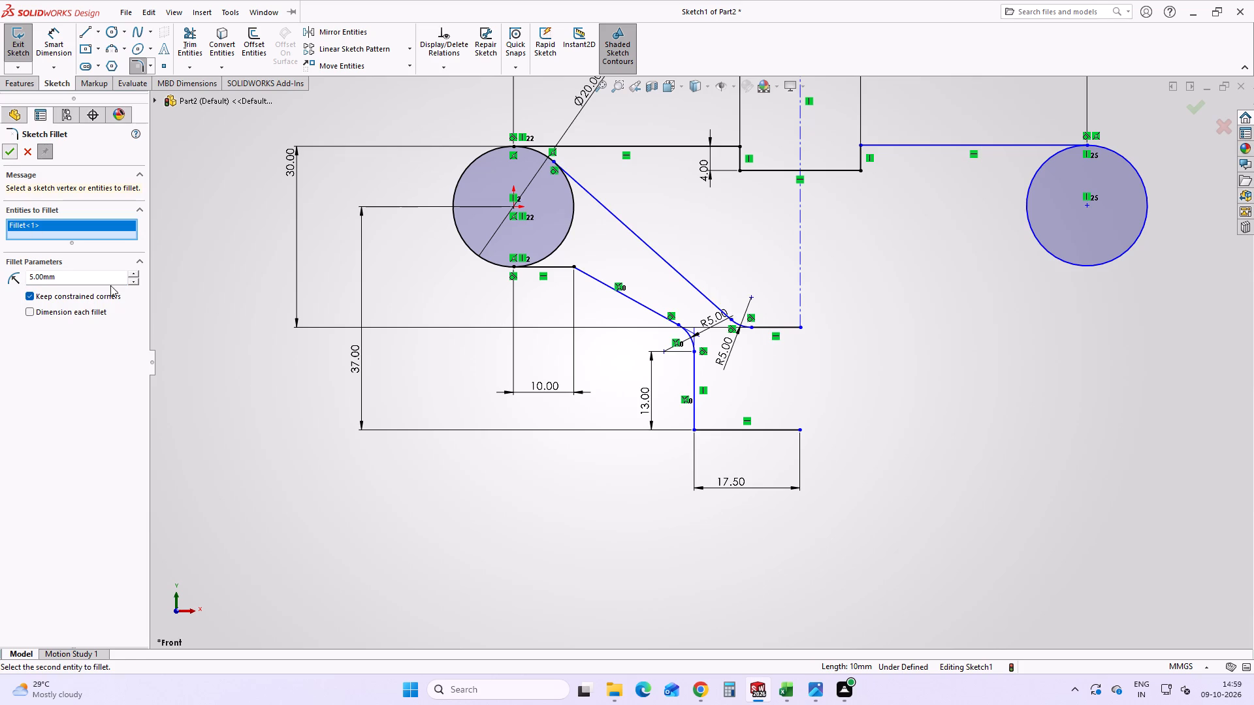
left_click(475, 568)
scroll(711, 341, "down", 2)
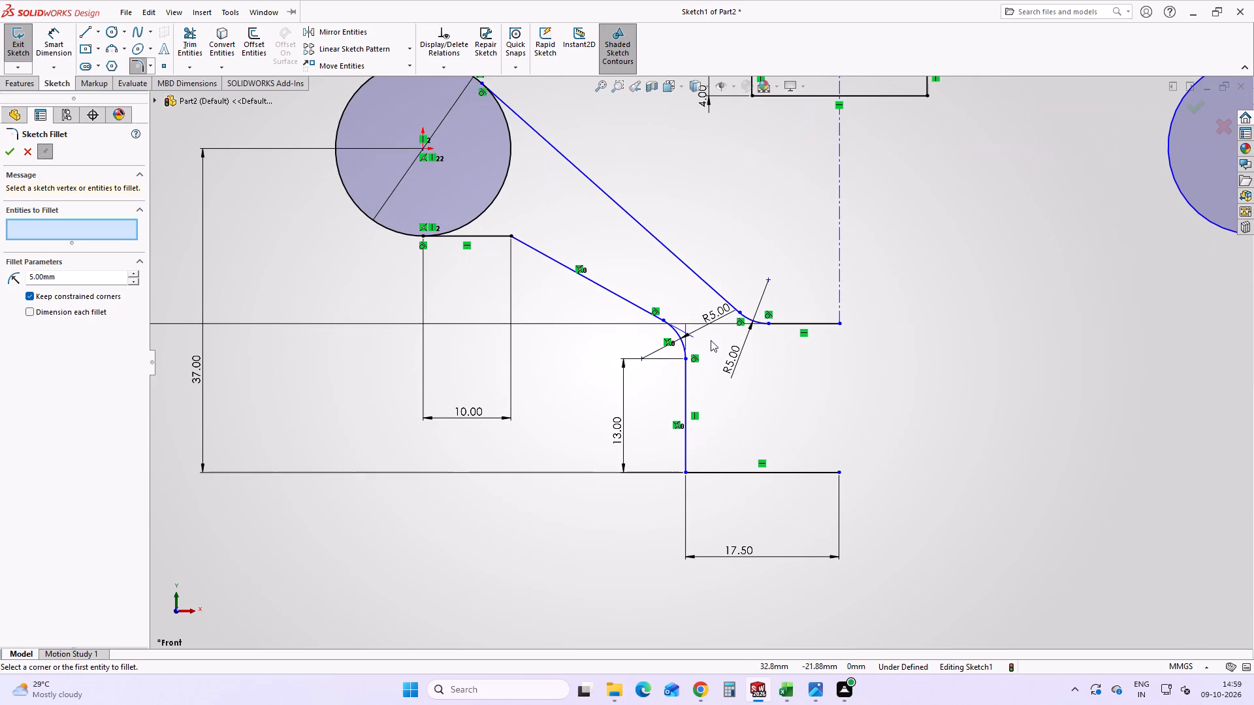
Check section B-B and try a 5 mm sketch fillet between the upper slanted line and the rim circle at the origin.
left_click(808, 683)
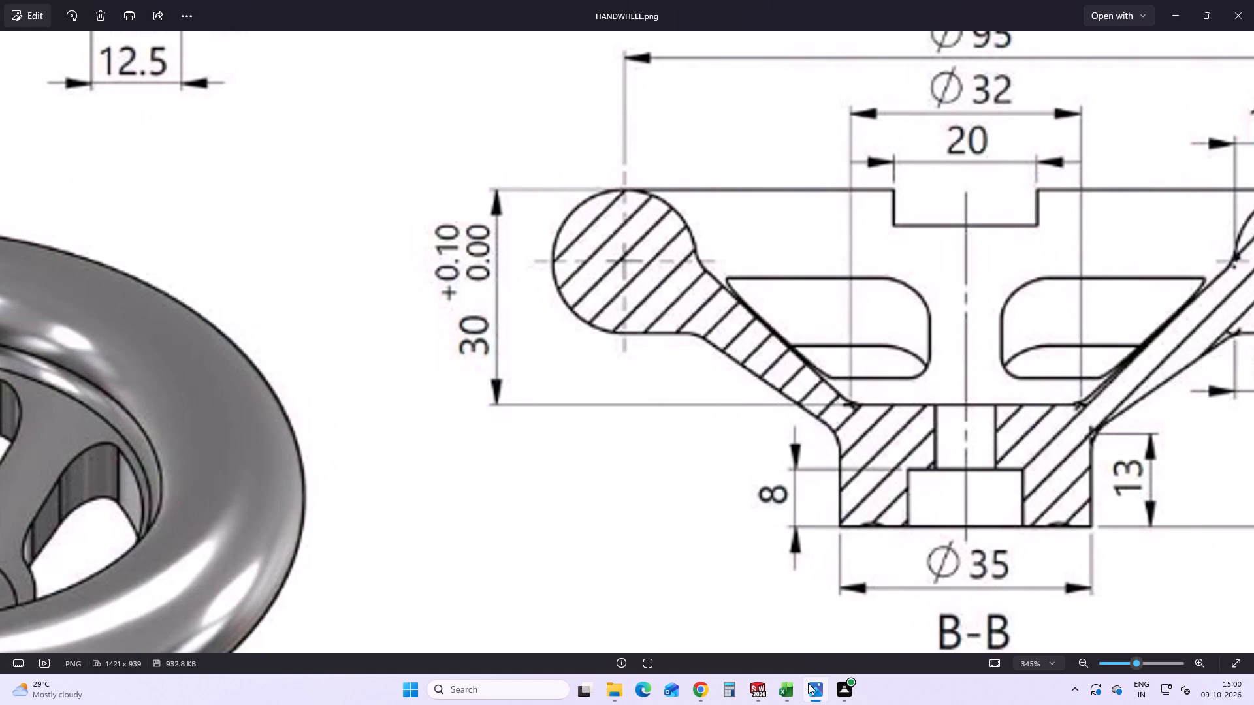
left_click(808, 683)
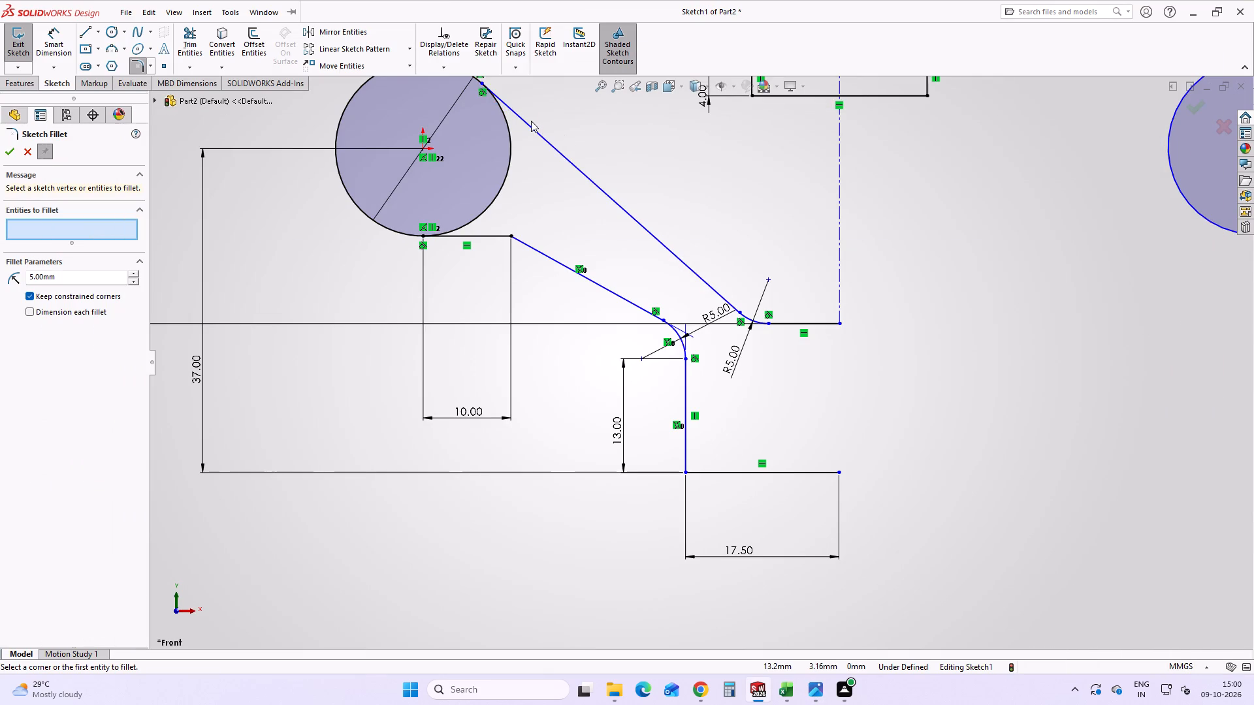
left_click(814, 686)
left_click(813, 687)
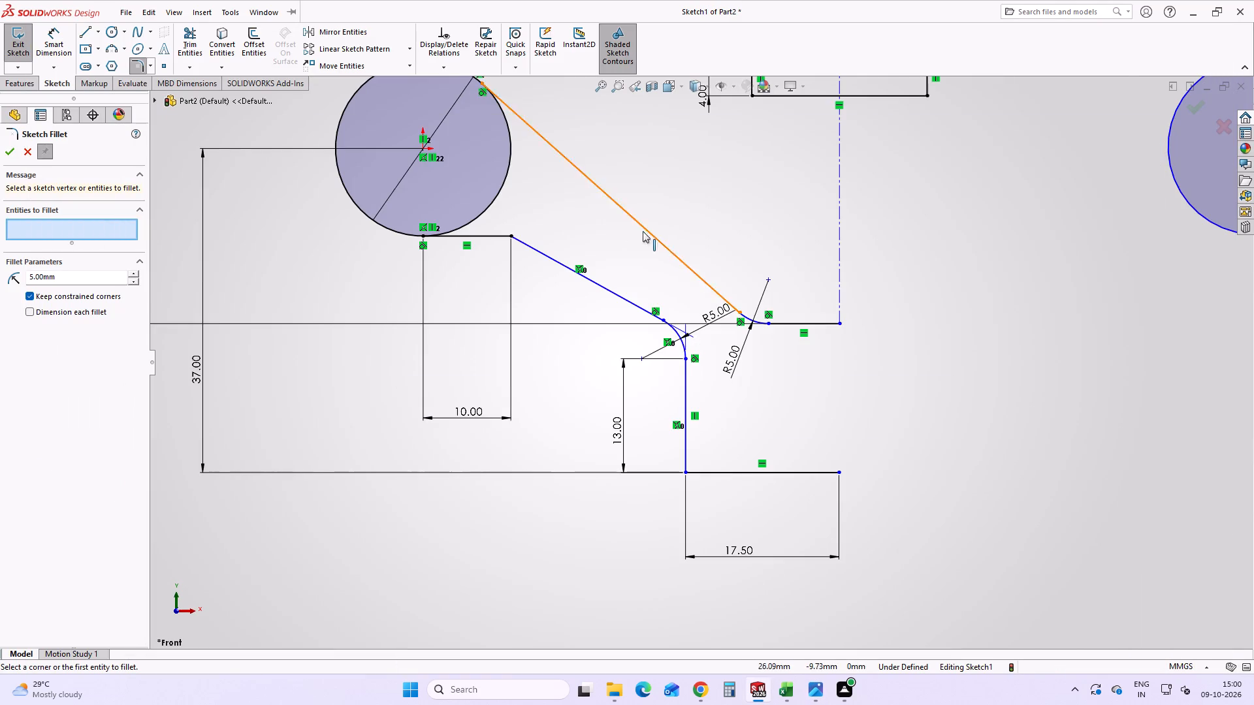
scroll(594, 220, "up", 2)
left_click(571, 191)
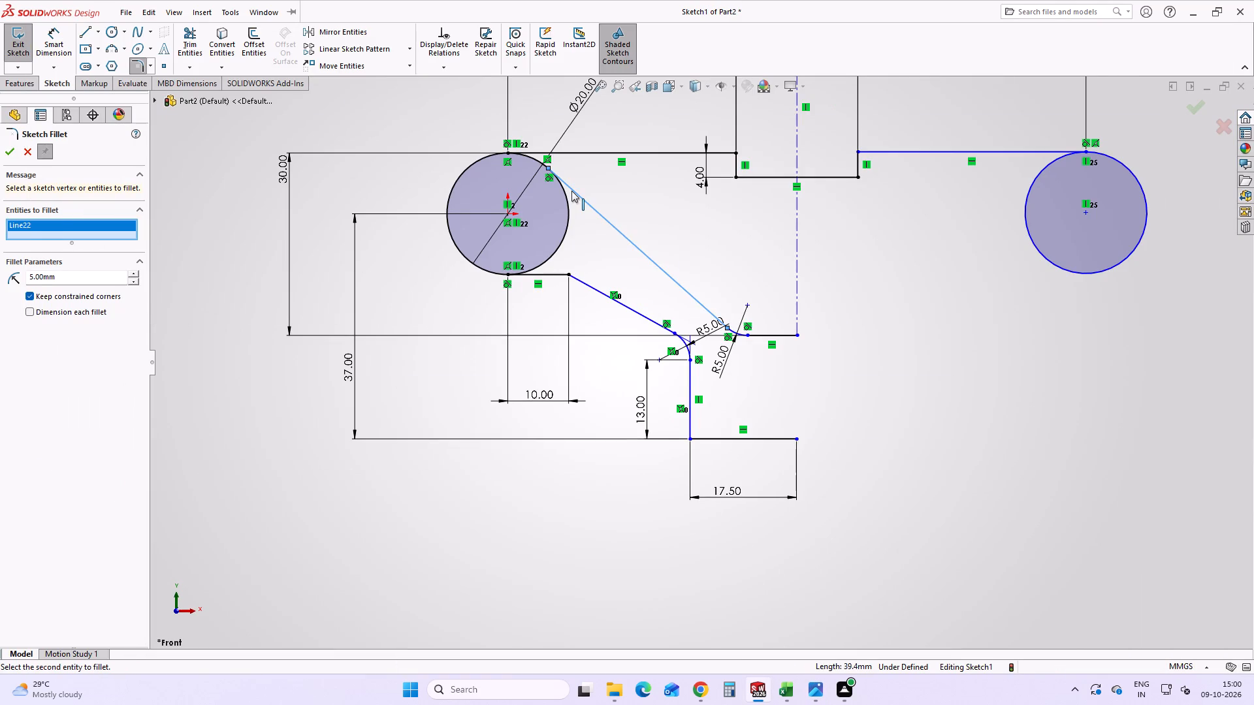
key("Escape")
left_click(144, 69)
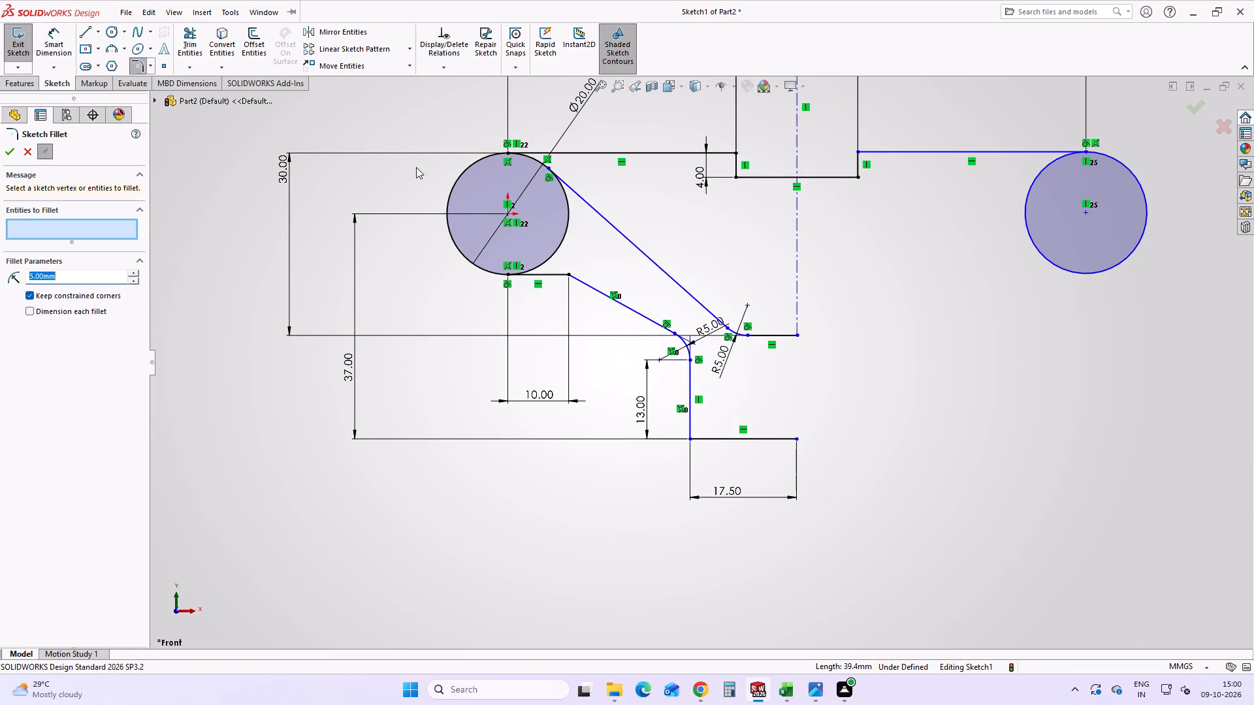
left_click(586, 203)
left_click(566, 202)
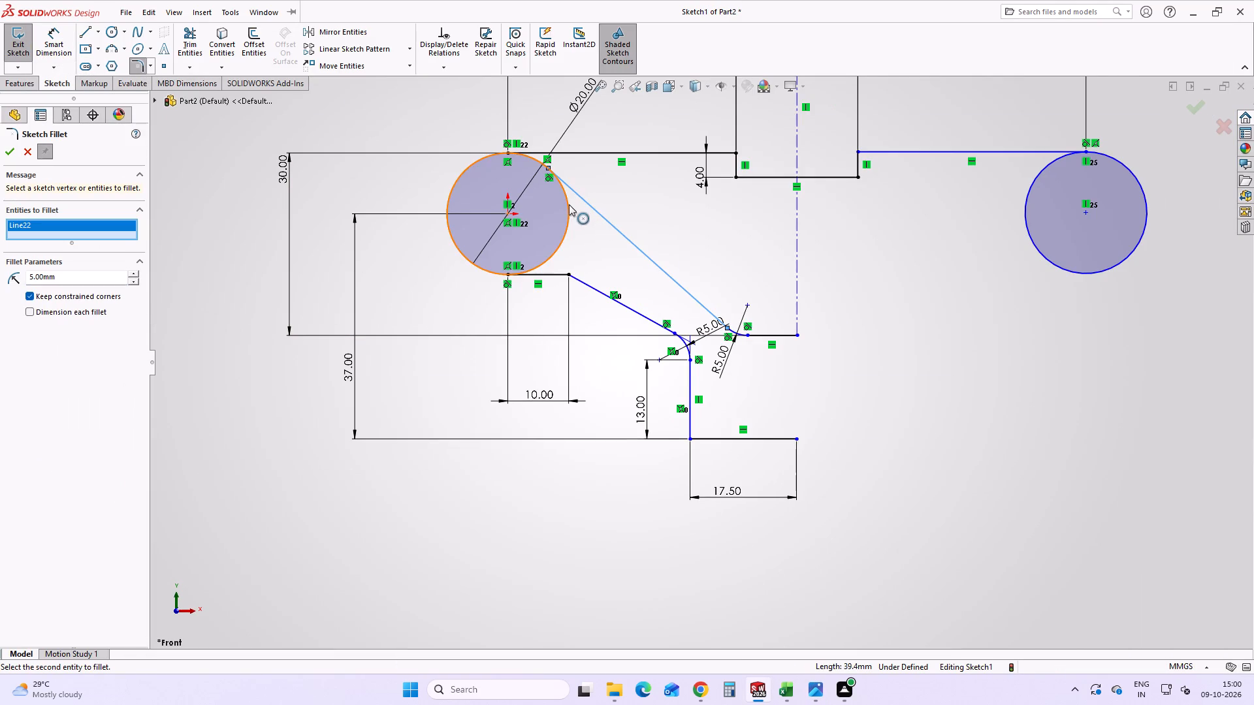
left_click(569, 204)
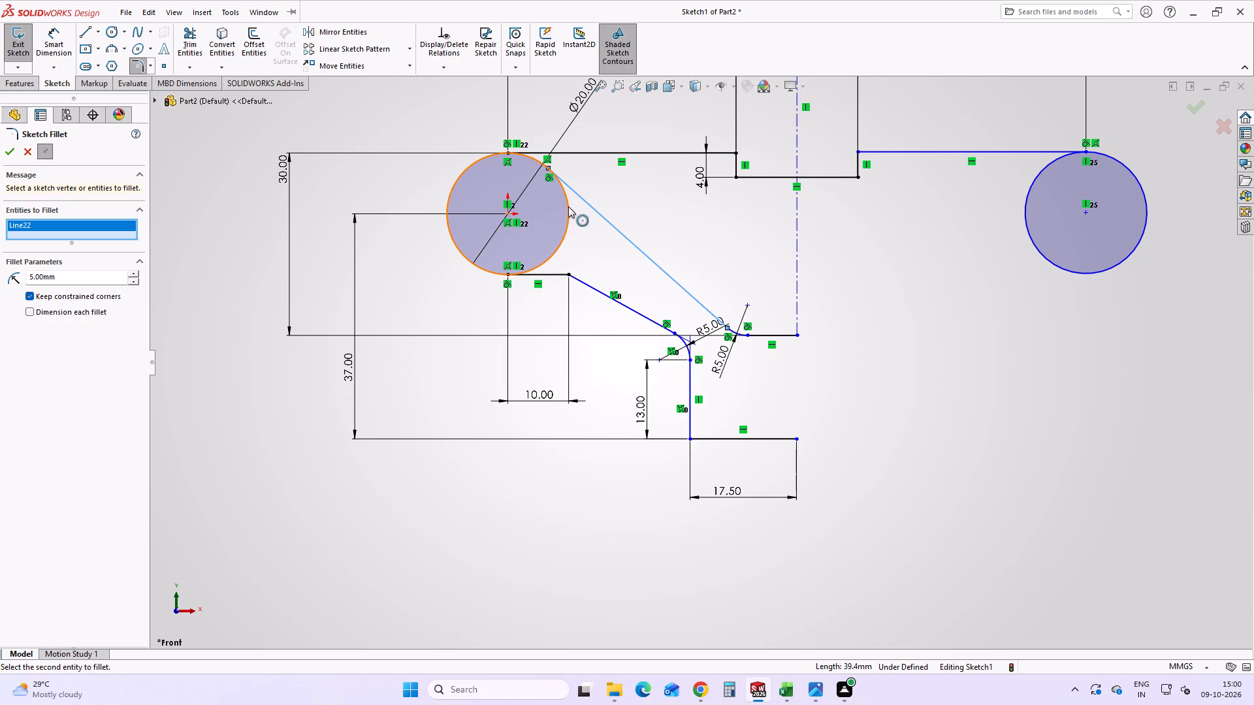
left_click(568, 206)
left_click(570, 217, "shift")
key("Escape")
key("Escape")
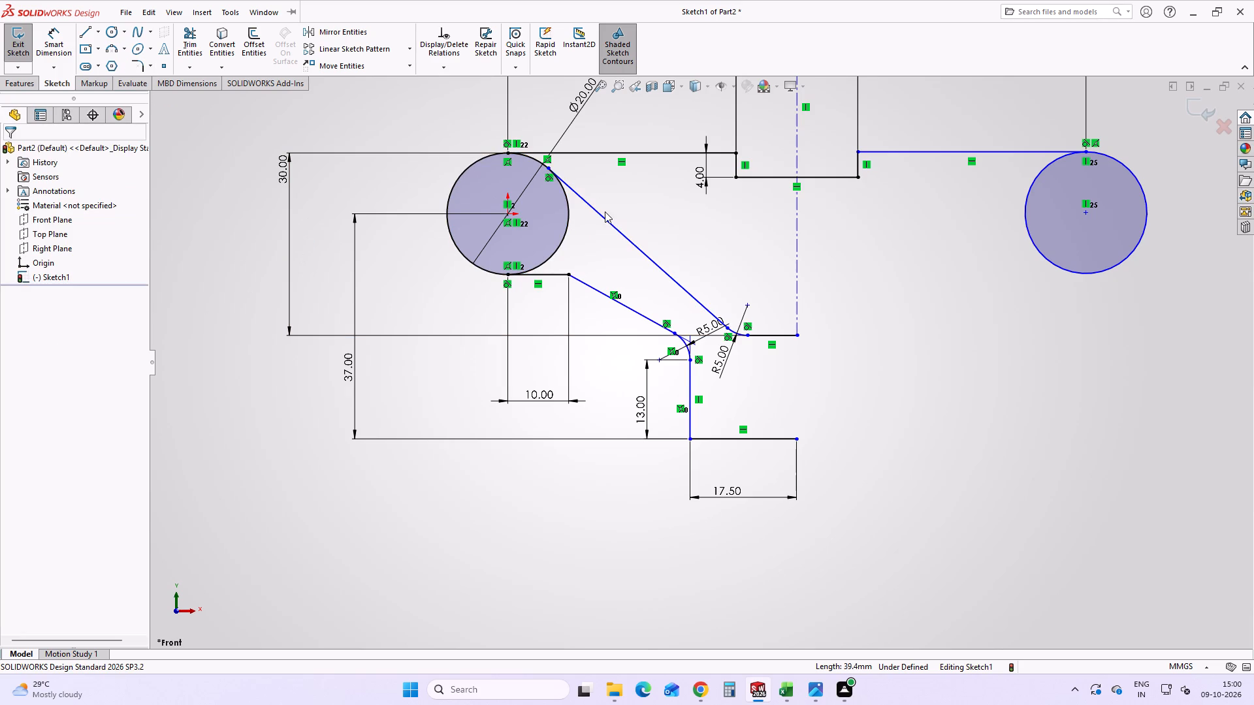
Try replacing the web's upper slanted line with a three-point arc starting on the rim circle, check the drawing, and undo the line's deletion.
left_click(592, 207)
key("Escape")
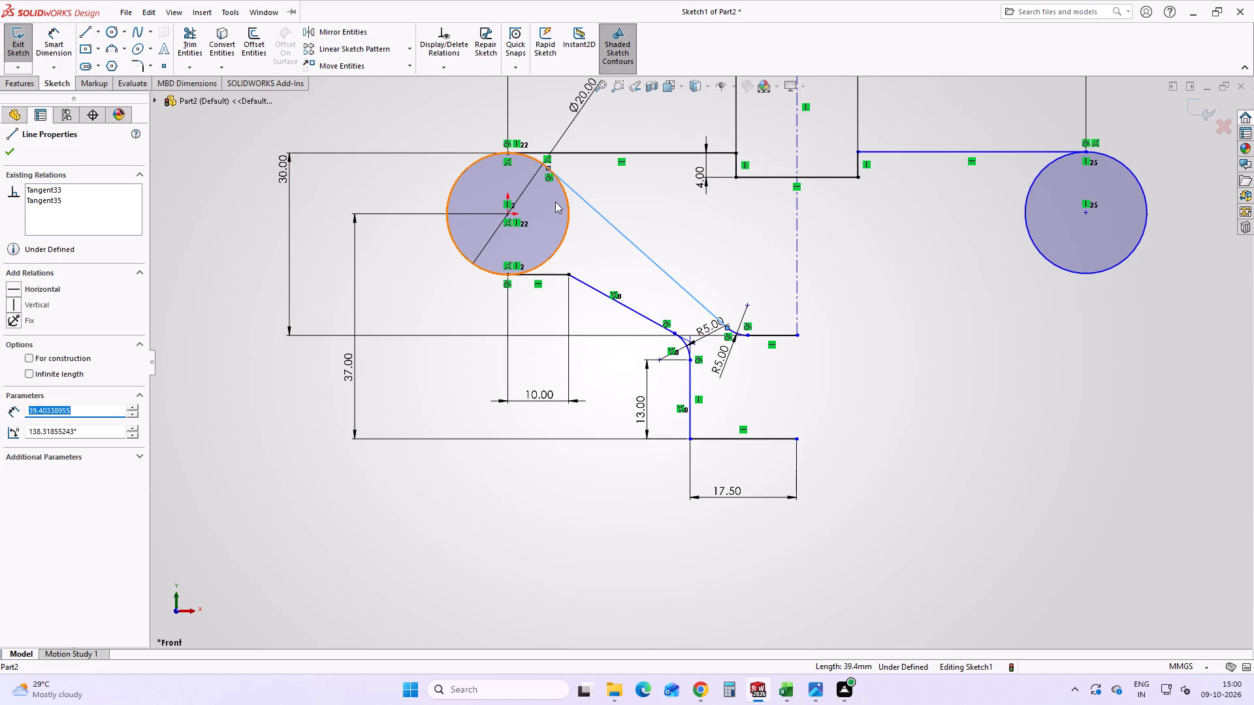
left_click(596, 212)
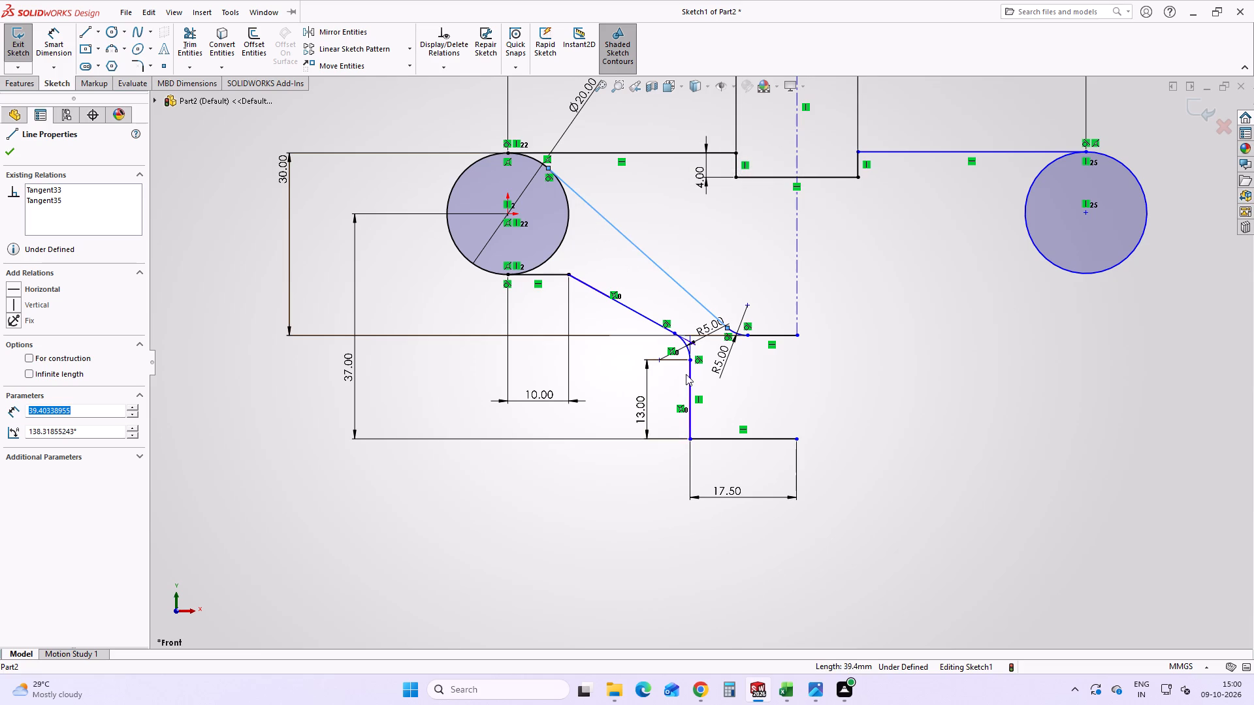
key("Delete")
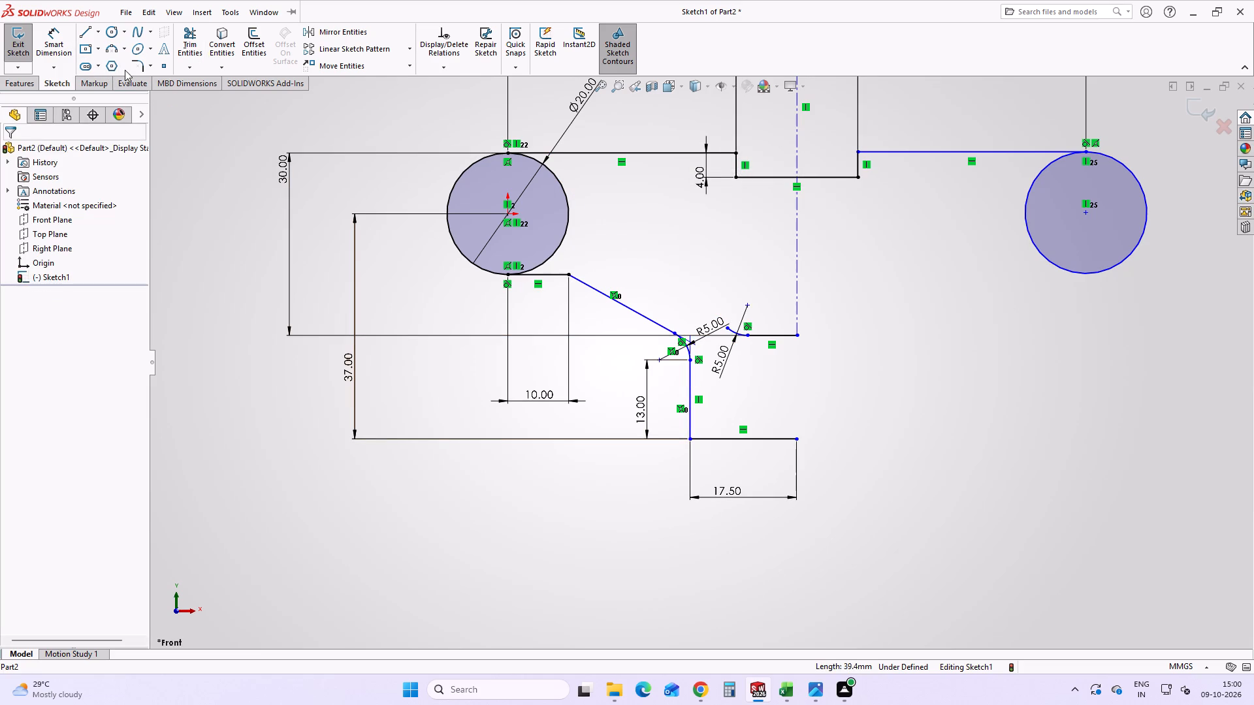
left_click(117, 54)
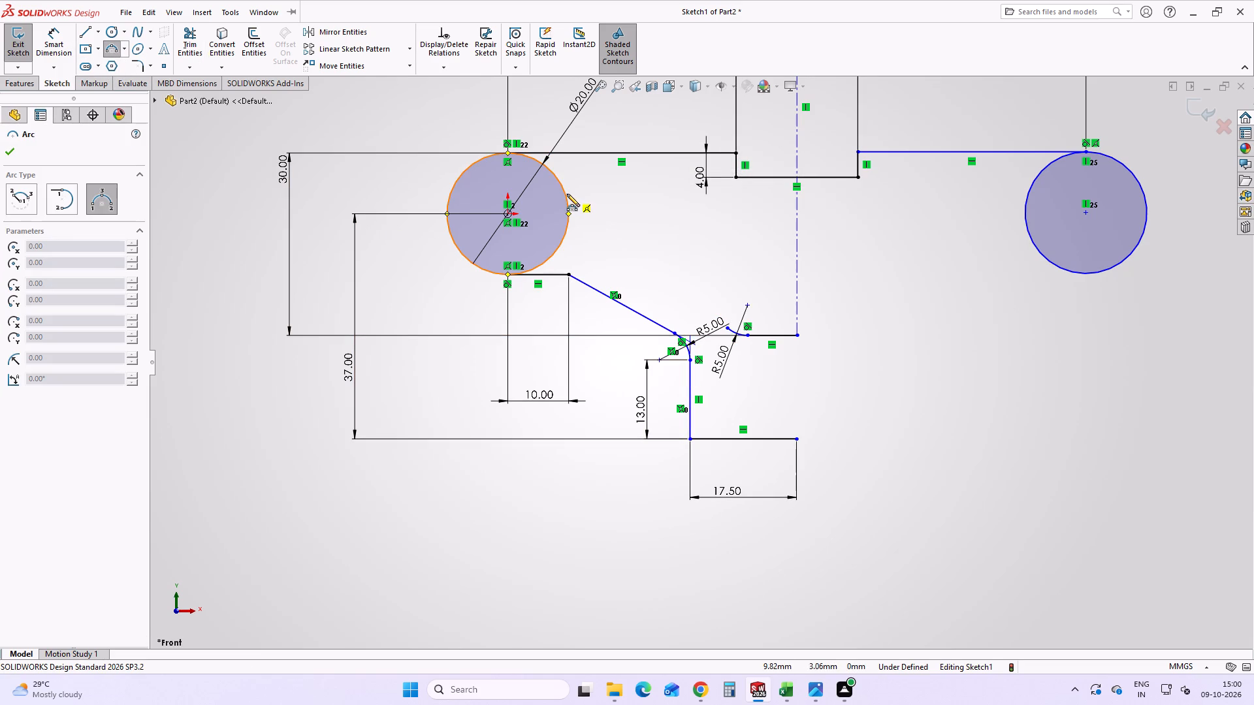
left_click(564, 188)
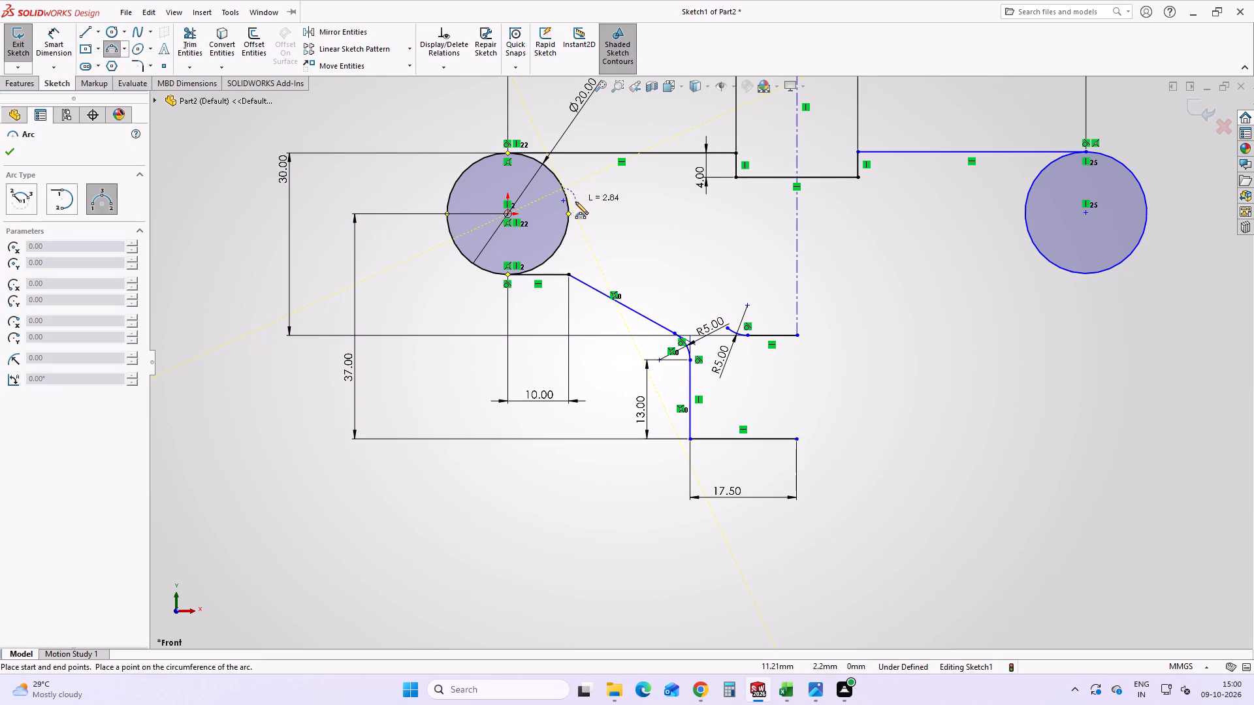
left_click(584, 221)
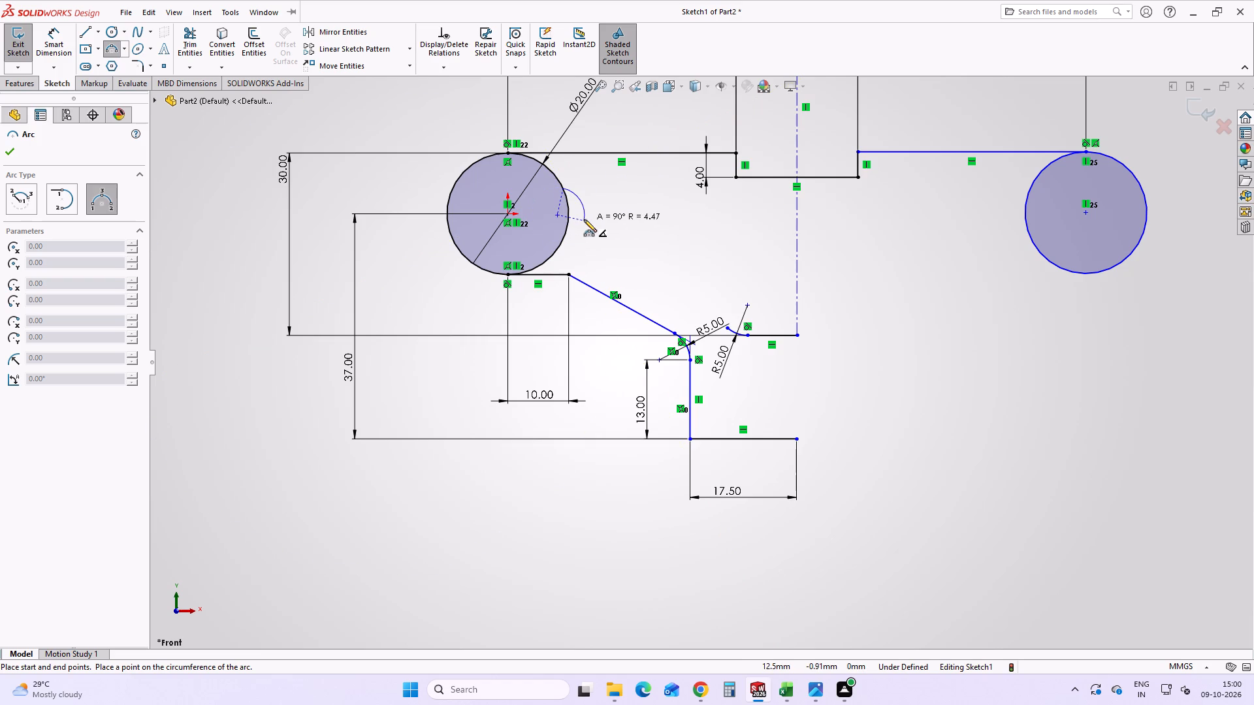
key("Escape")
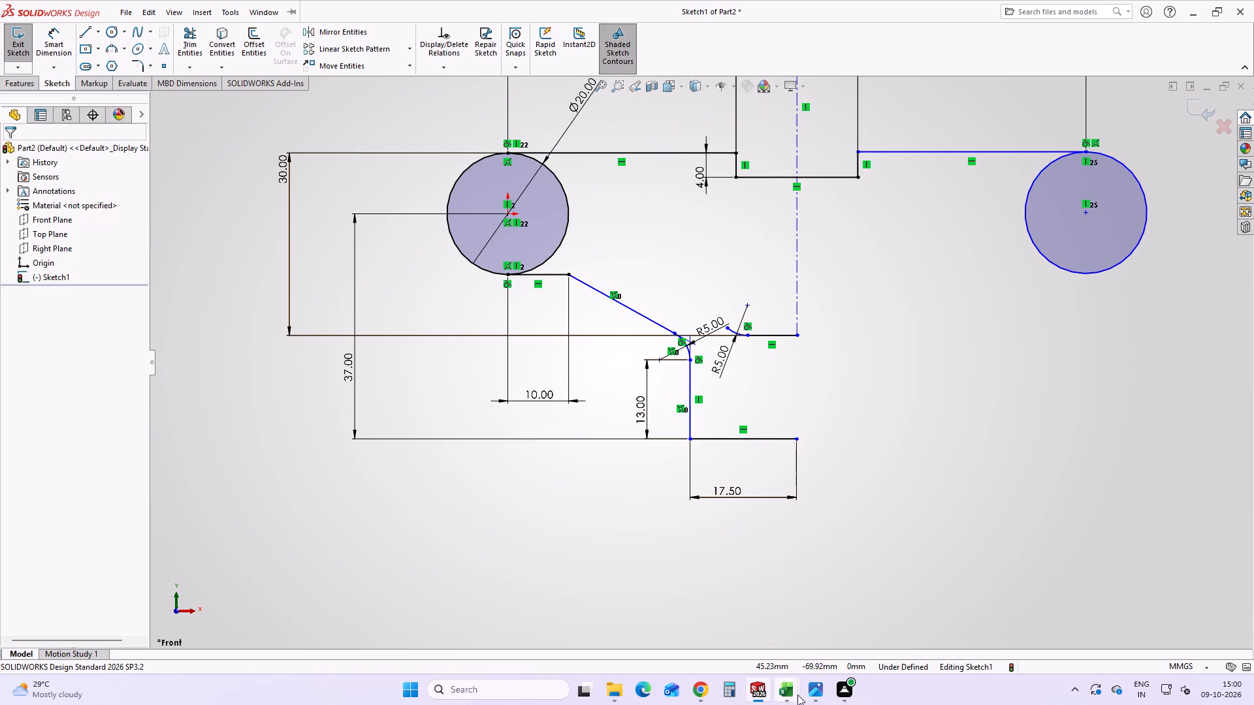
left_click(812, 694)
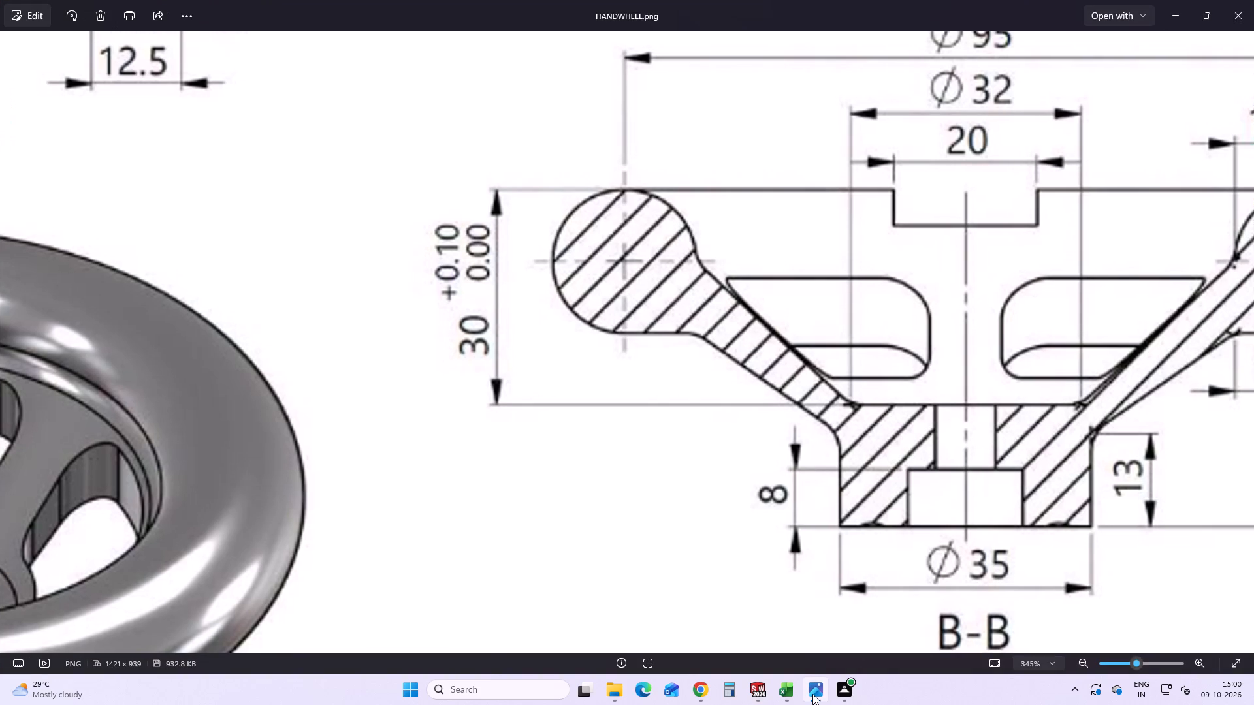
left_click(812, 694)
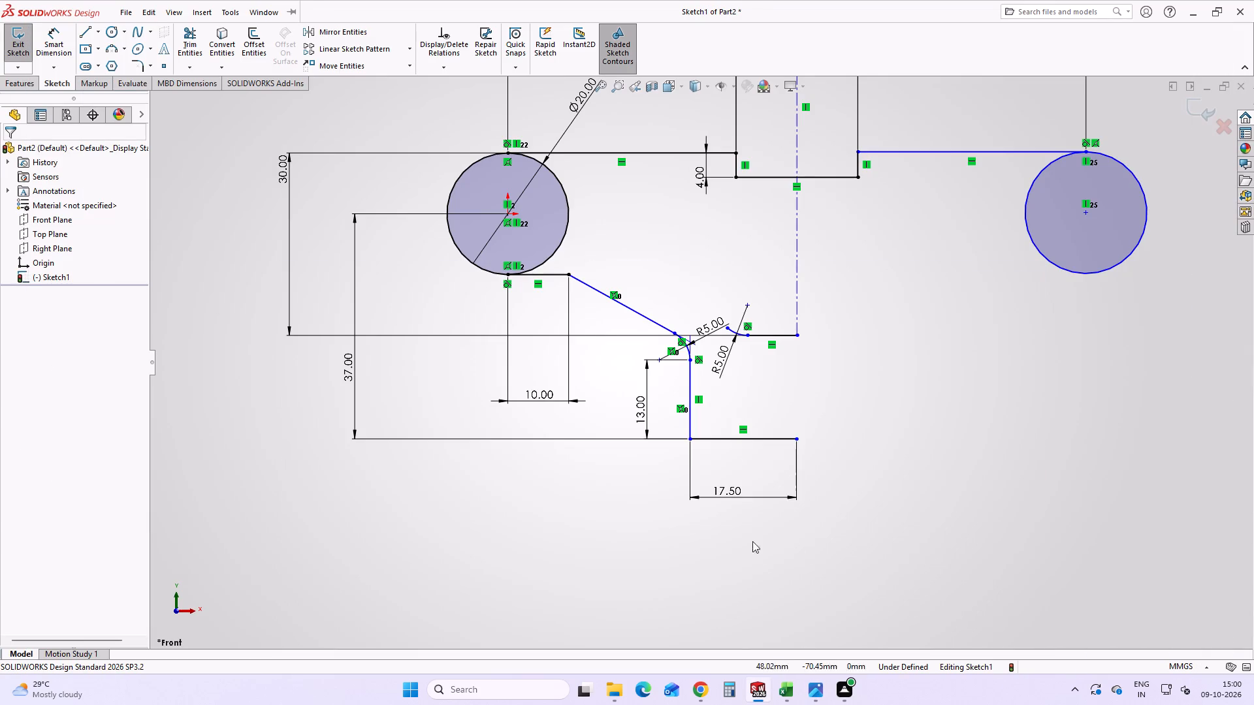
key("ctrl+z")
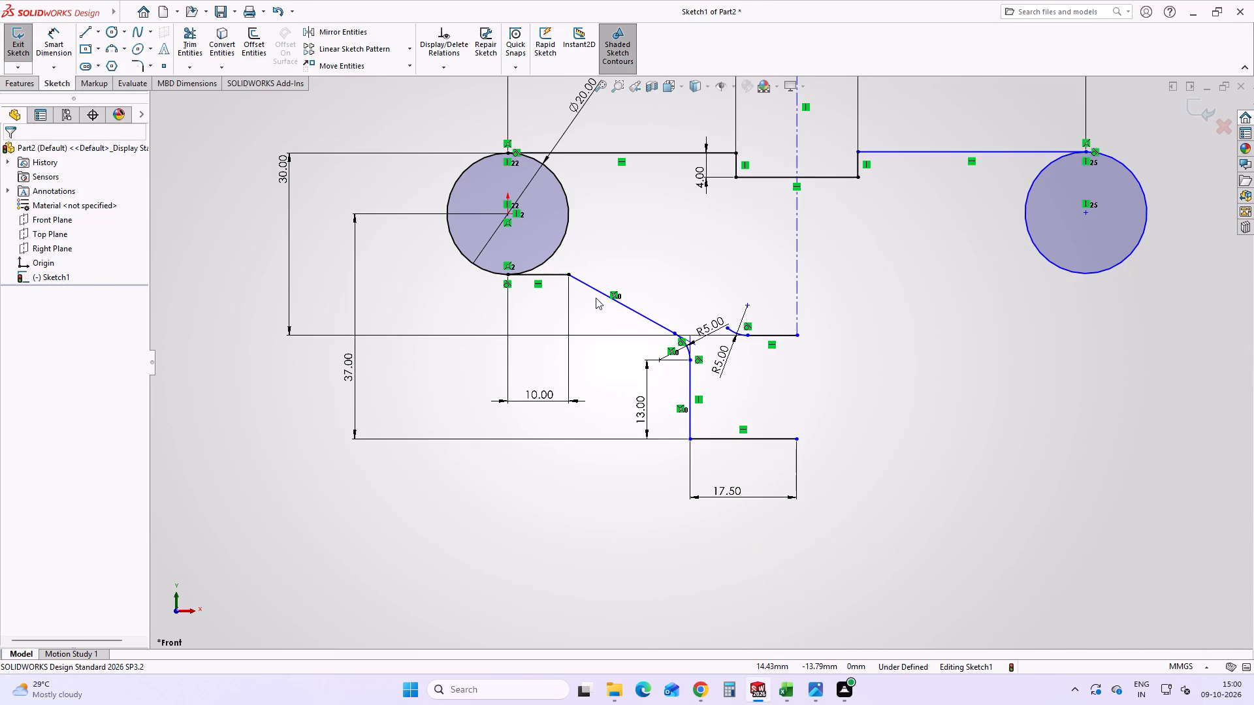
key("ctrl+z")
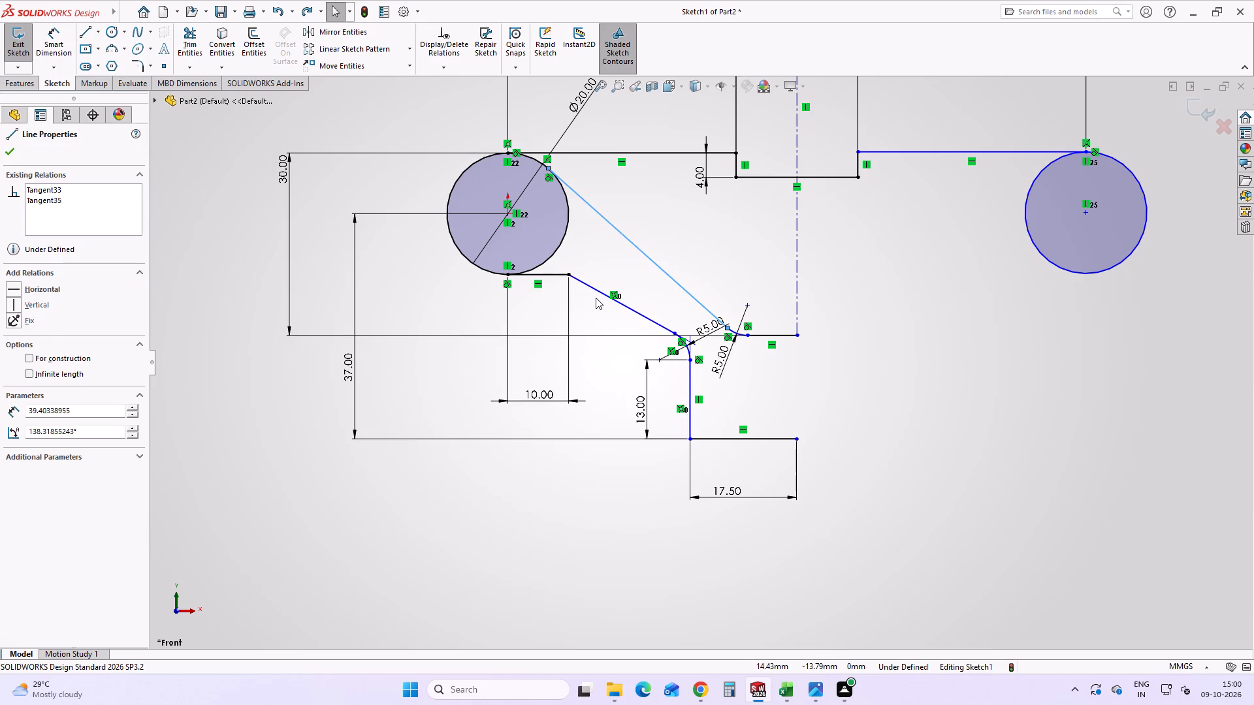
Move the upper slanted line's rim endpoint along the circle to the quadrant point at X 10, Y 0.
left_click(587, 204)
left_click_drag(549, 170, 561, 183)
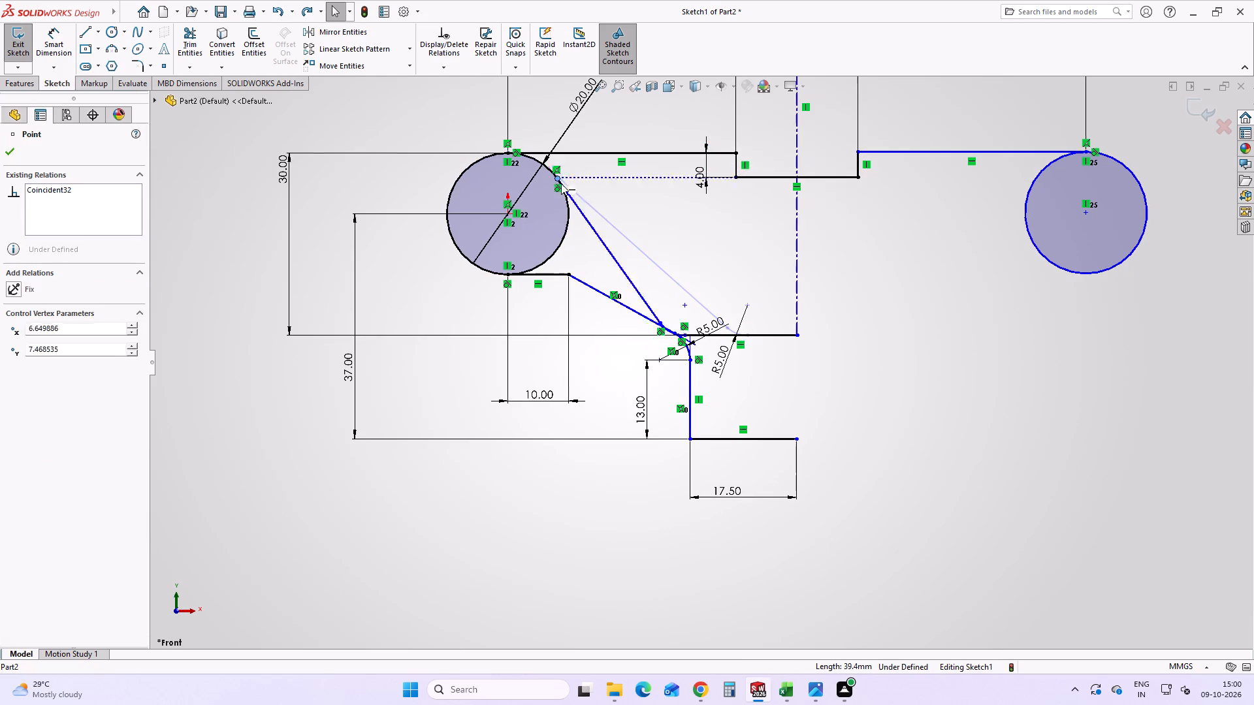
left_click_drag(561, 183, 594, 212)
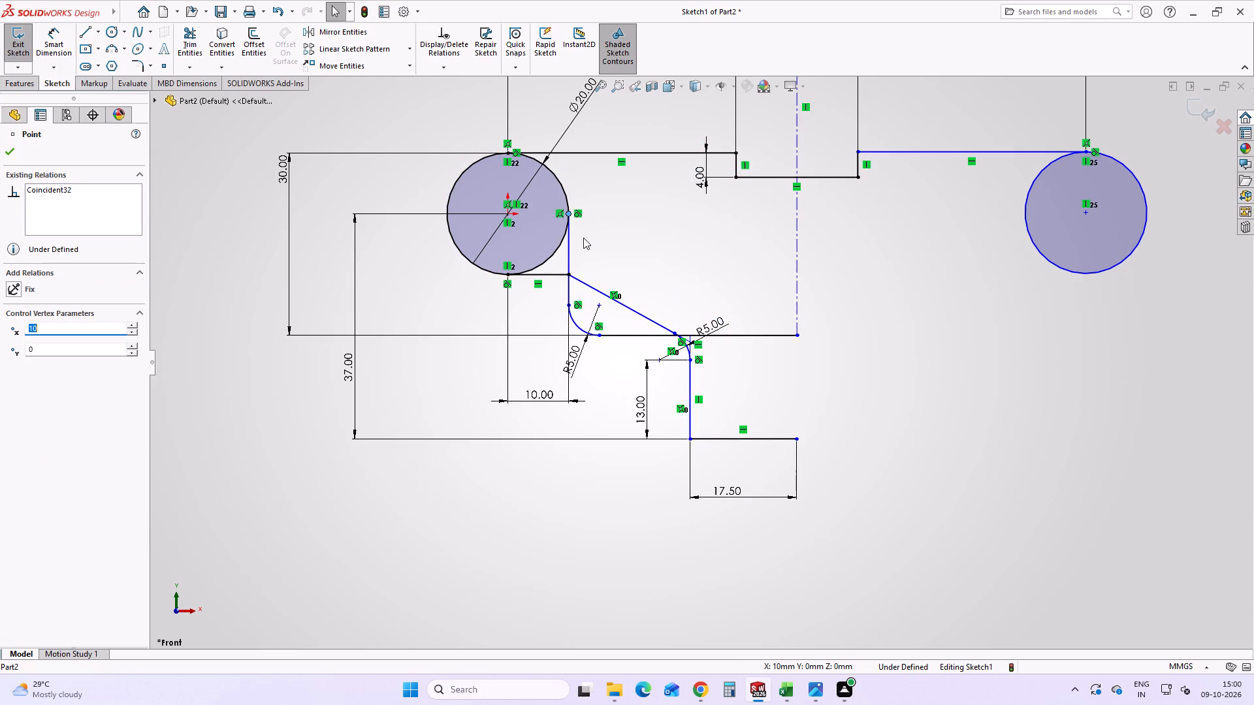
Undo the rim endpoint move and delete the web's upper slanted line.
key("ctrl+z")
left_click(579, 198)
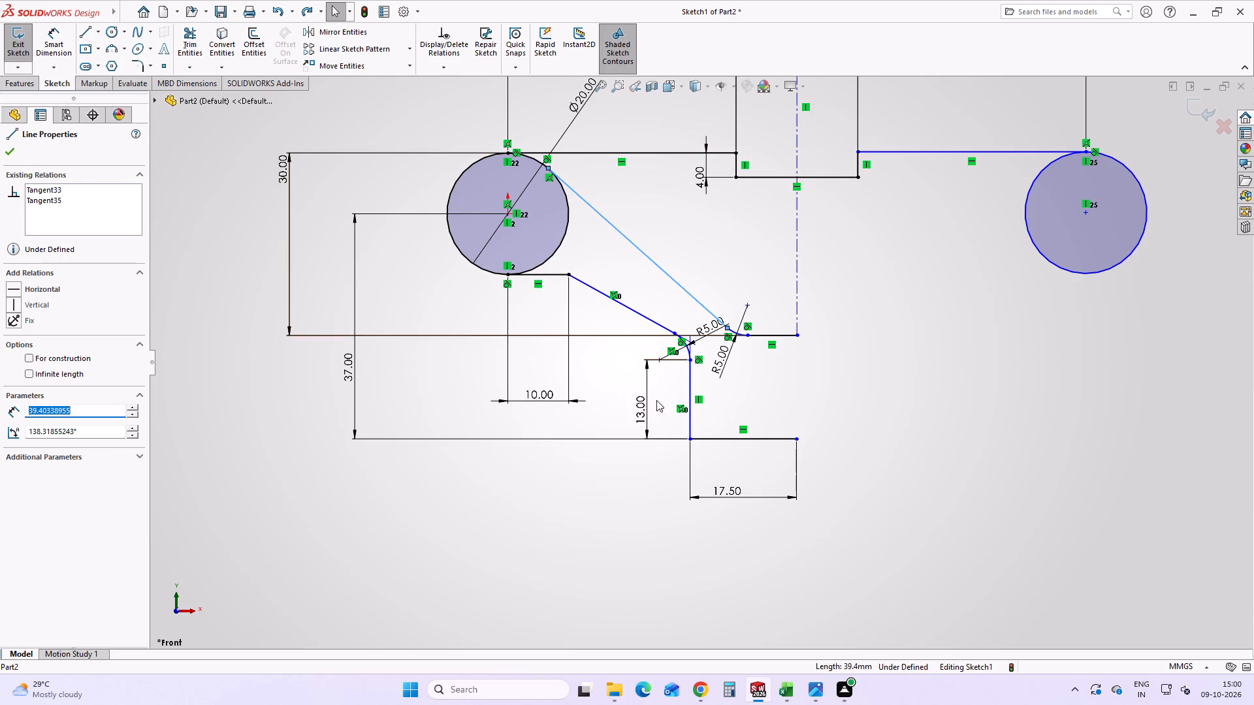
key("Delete")
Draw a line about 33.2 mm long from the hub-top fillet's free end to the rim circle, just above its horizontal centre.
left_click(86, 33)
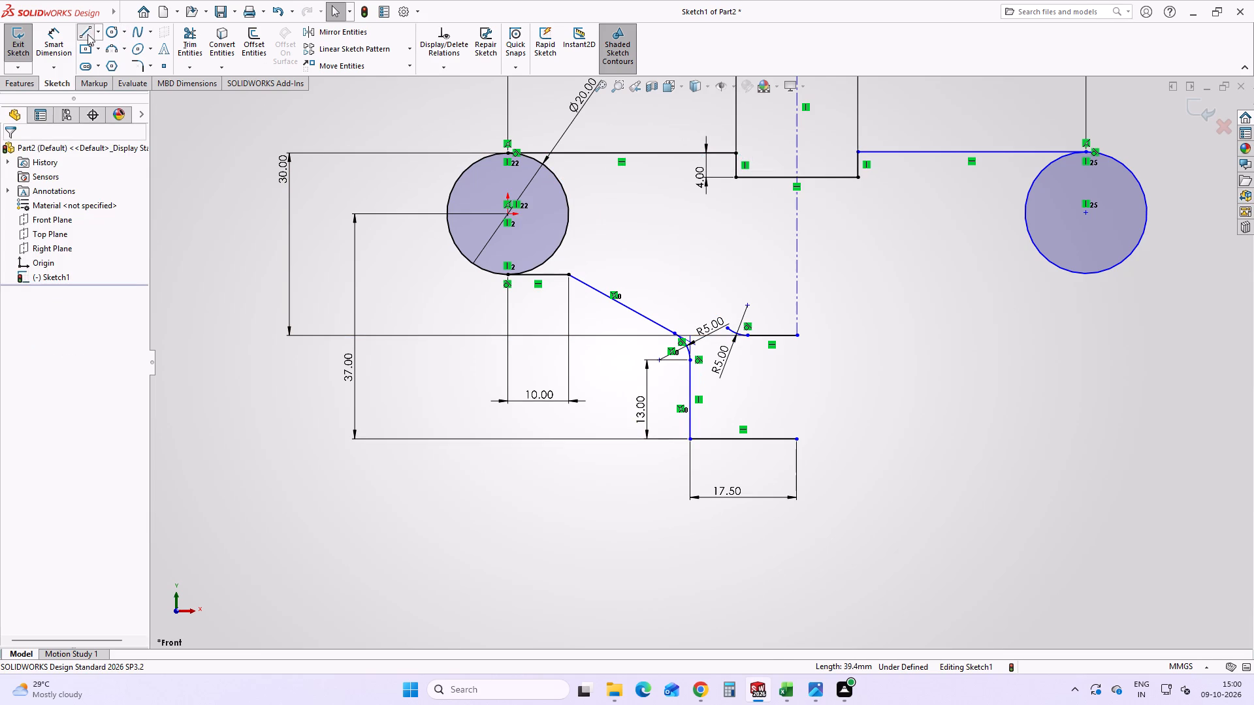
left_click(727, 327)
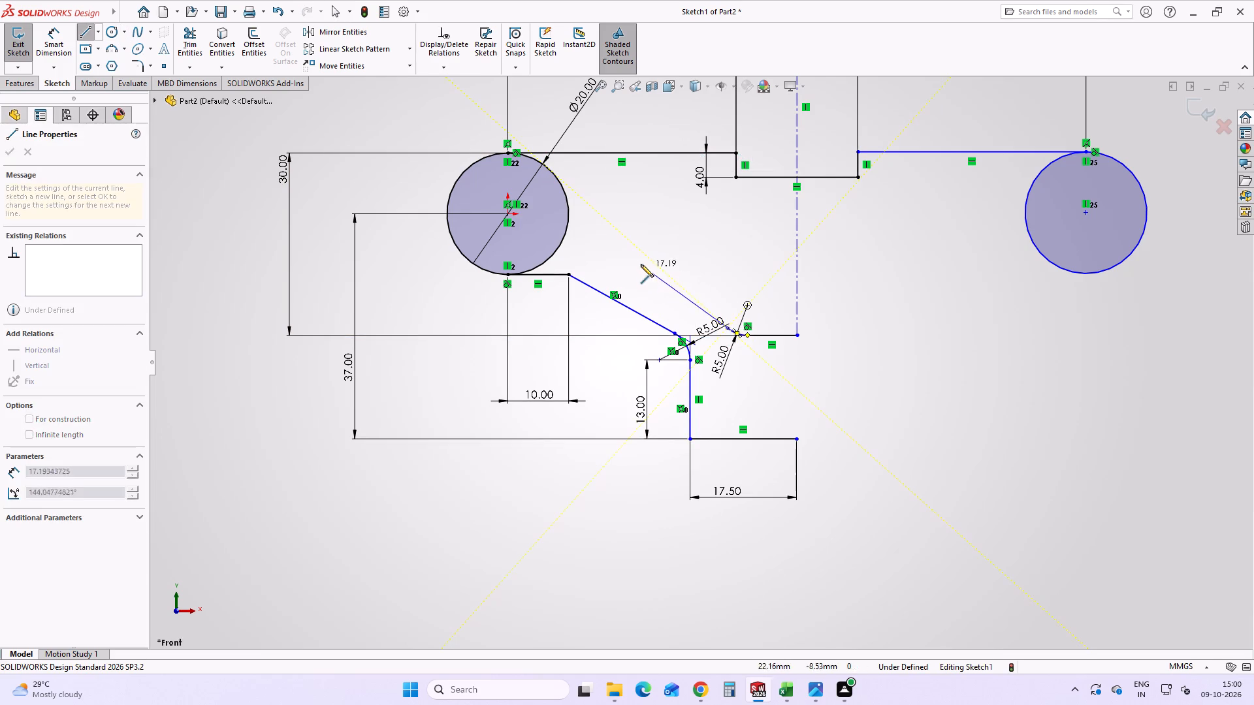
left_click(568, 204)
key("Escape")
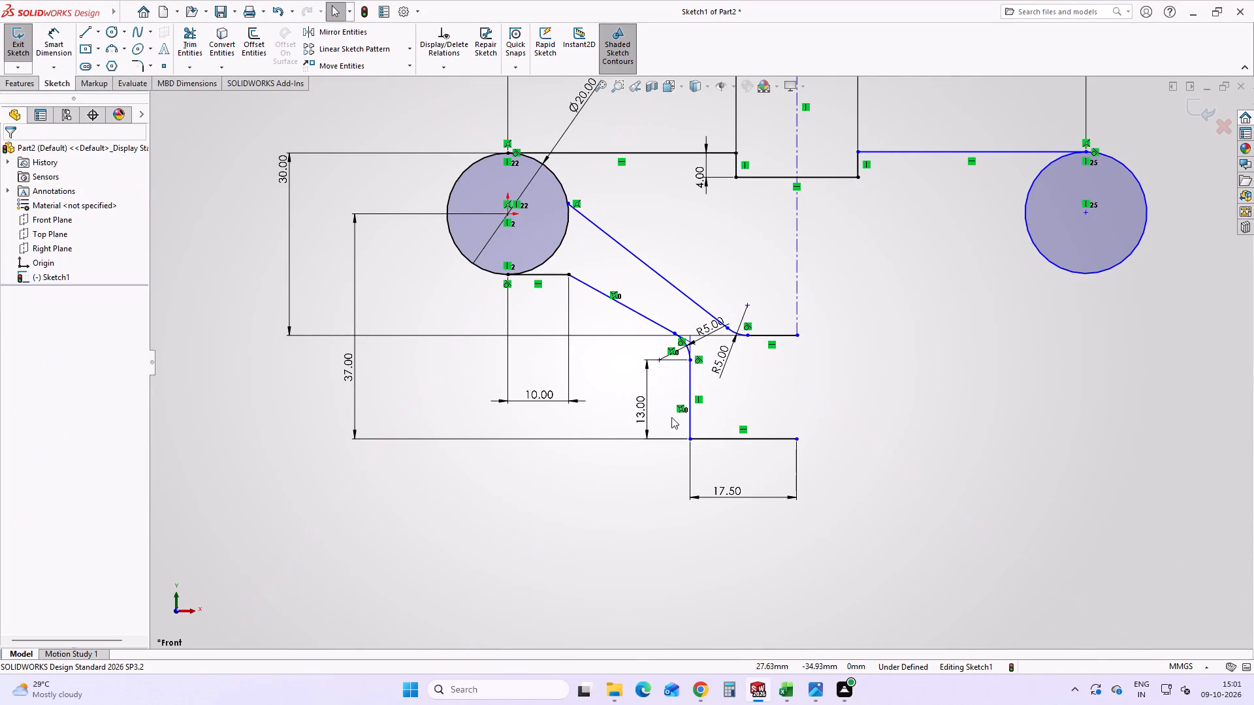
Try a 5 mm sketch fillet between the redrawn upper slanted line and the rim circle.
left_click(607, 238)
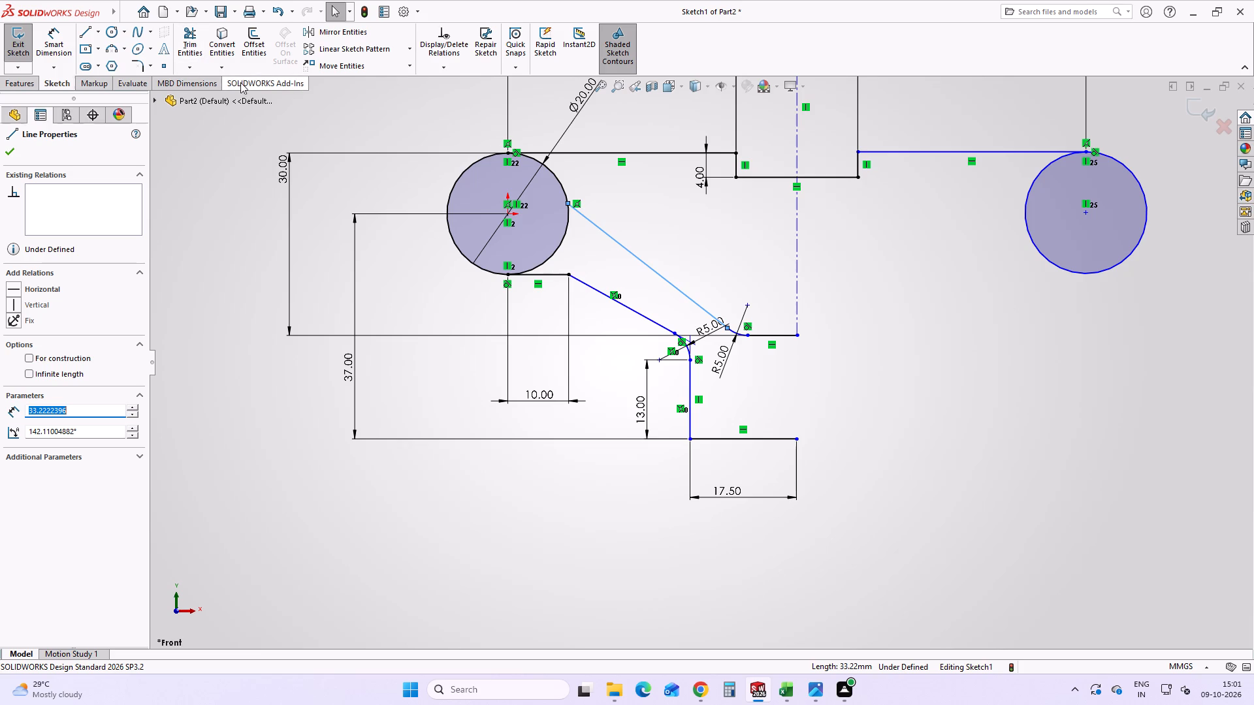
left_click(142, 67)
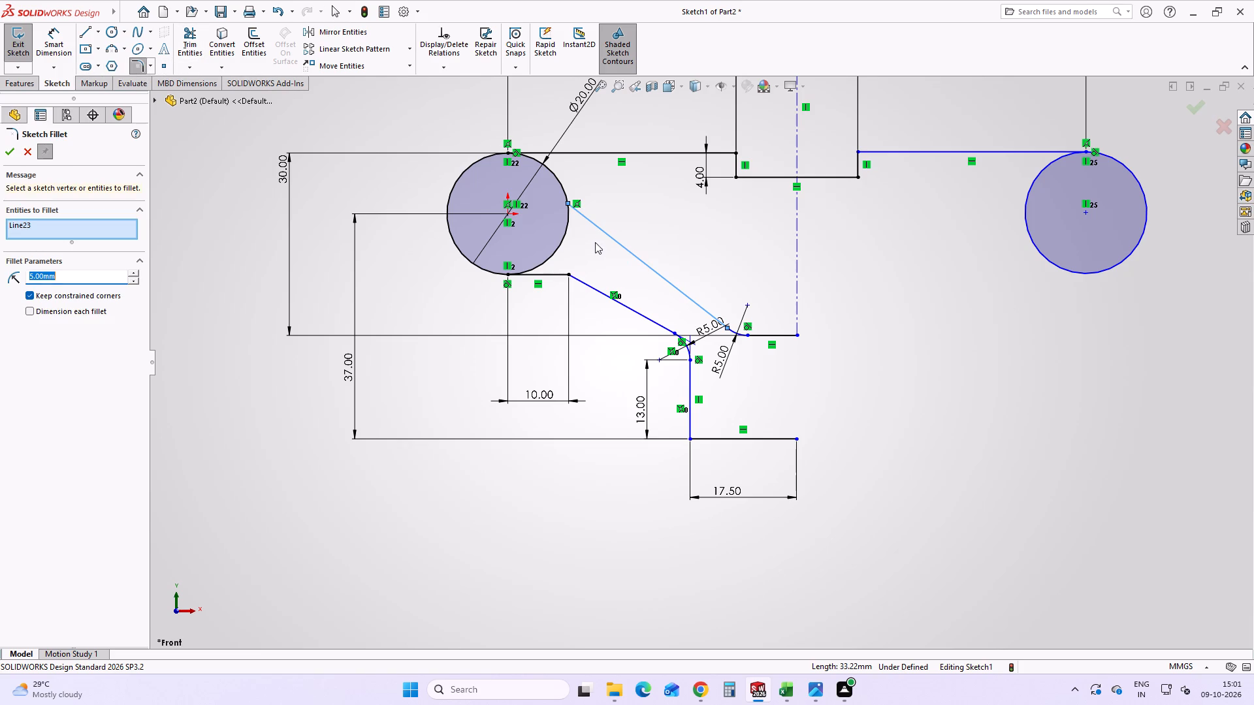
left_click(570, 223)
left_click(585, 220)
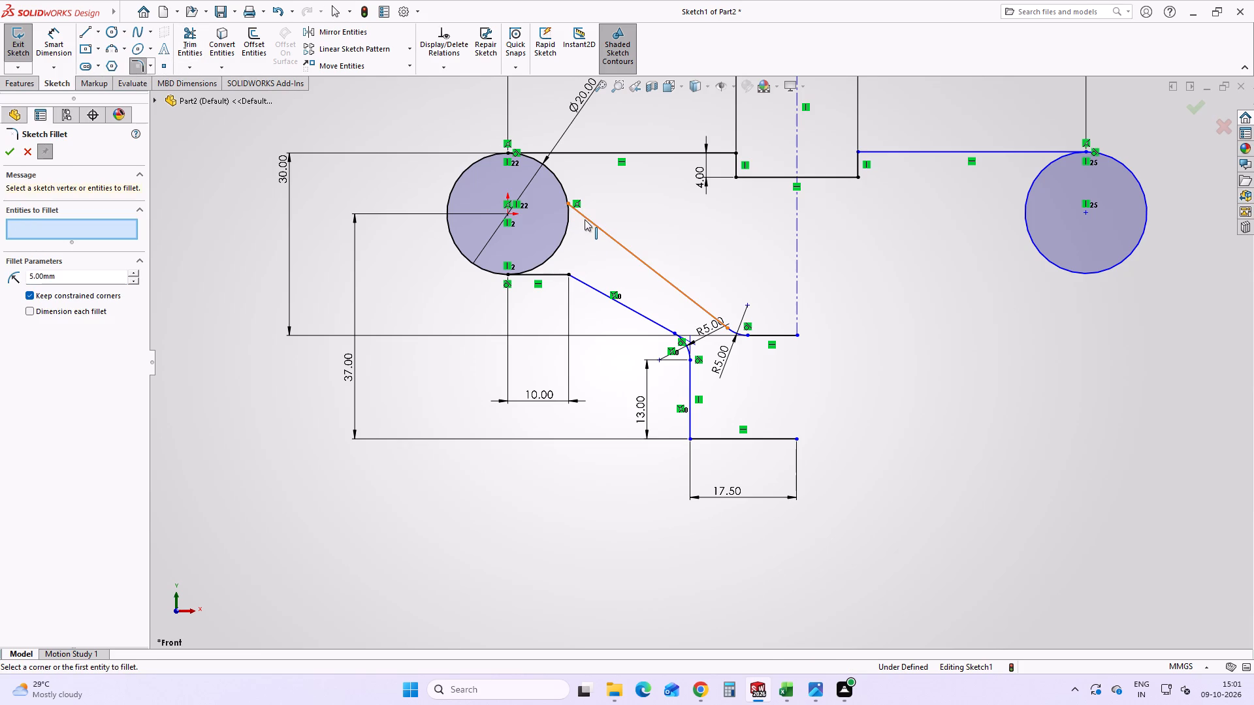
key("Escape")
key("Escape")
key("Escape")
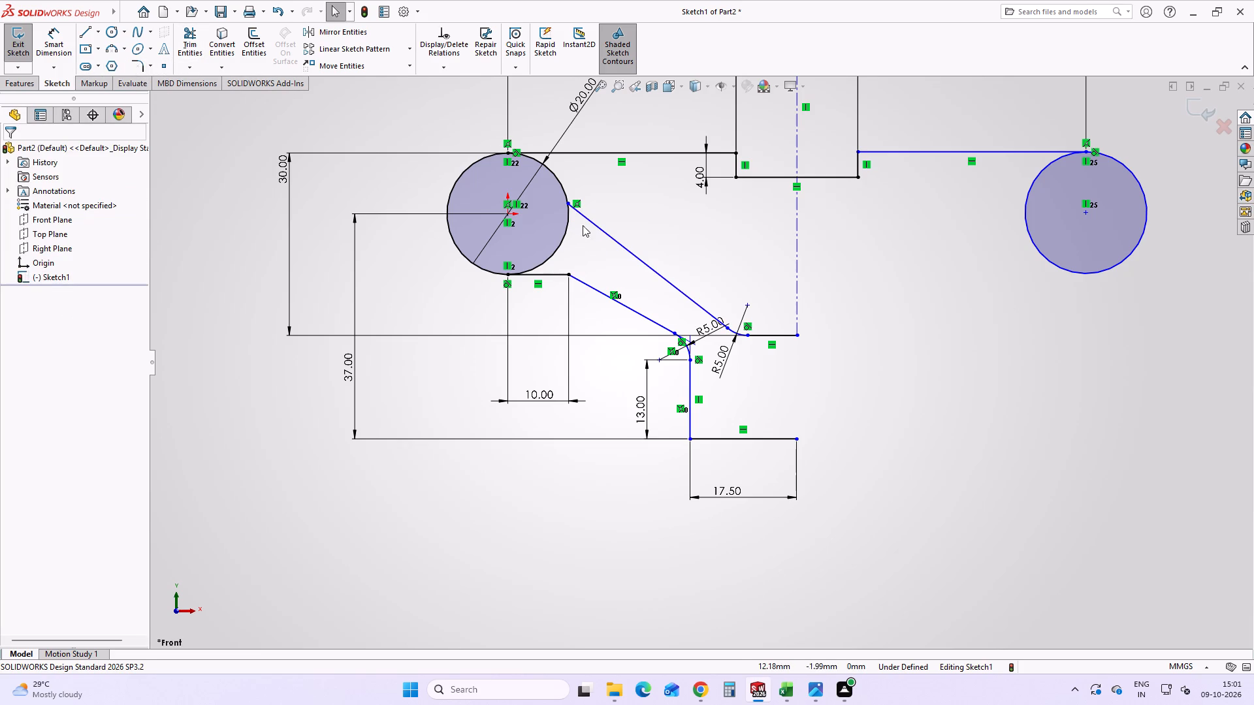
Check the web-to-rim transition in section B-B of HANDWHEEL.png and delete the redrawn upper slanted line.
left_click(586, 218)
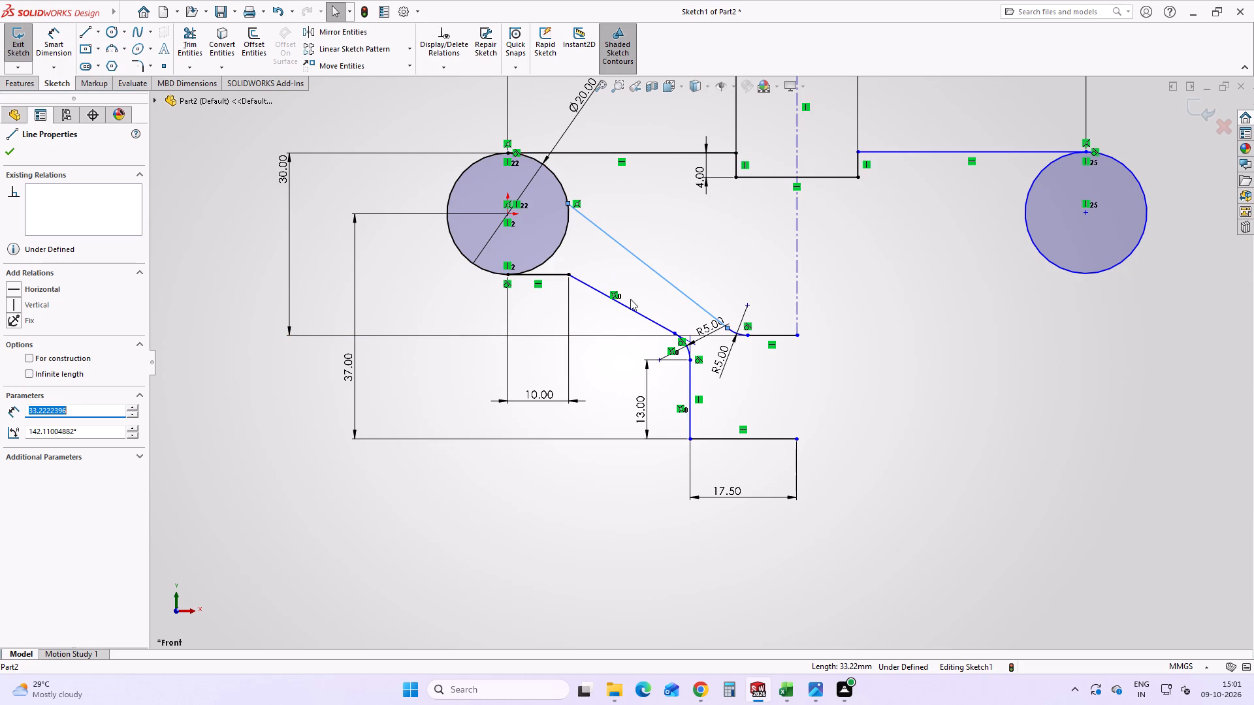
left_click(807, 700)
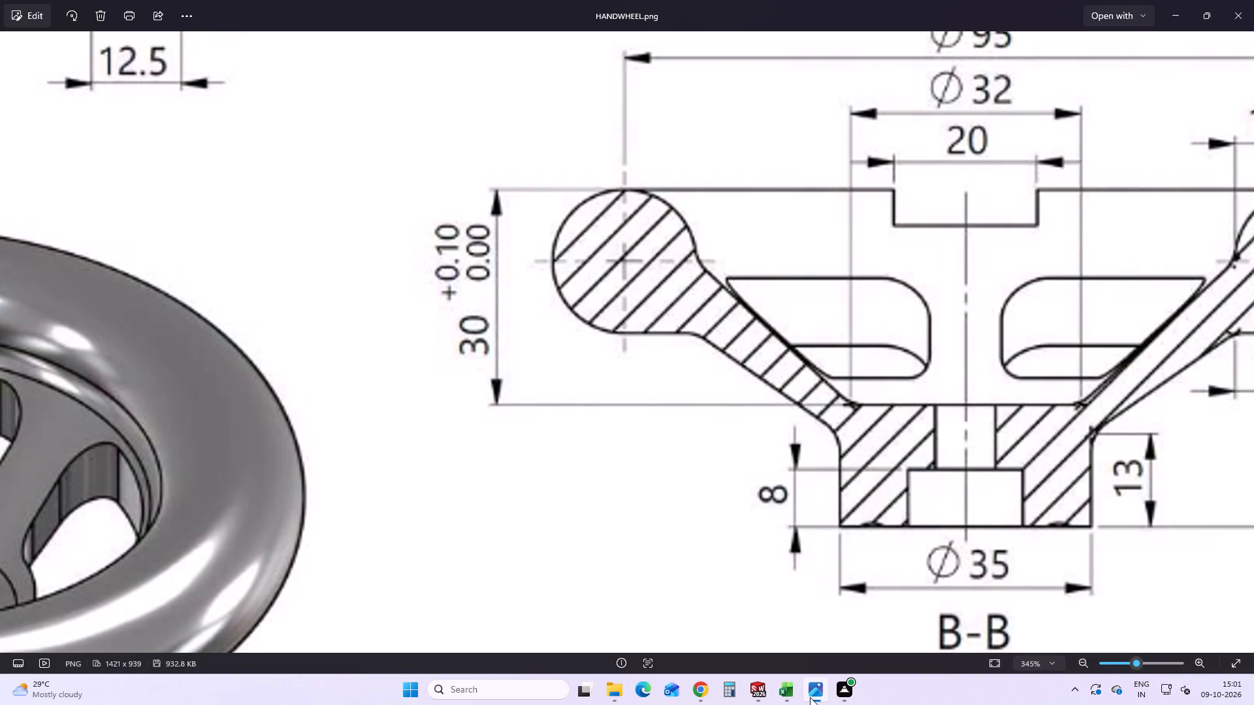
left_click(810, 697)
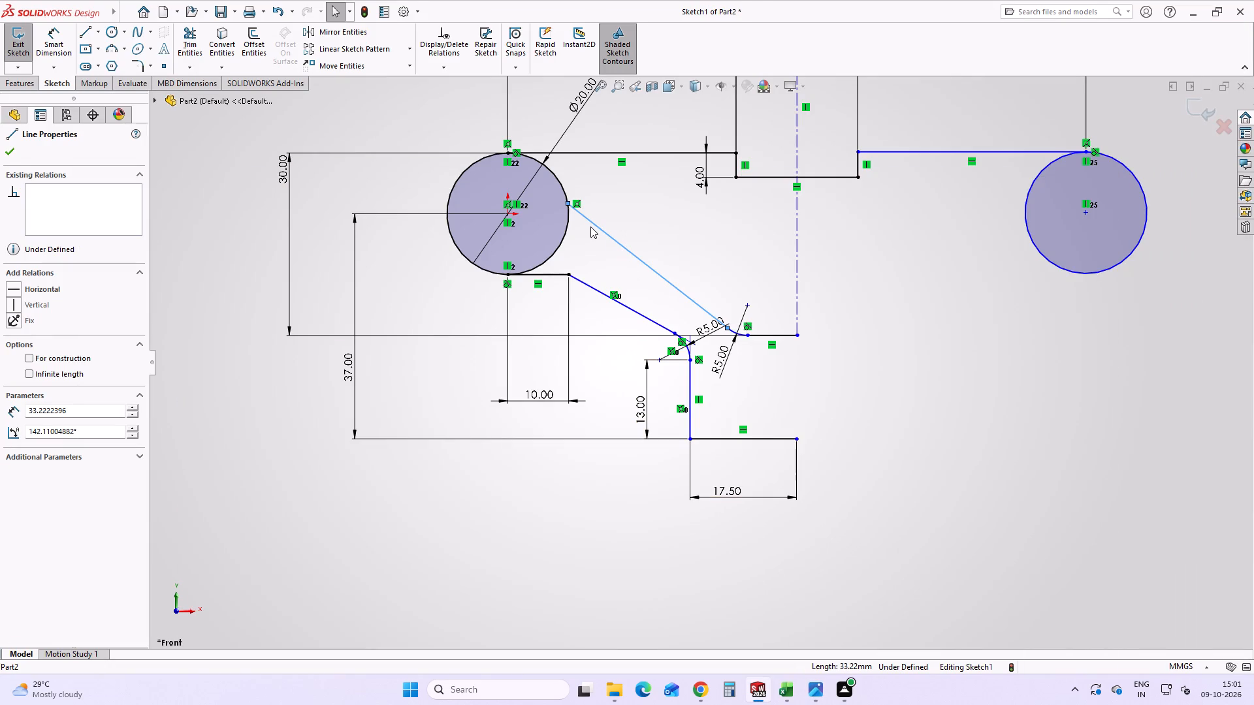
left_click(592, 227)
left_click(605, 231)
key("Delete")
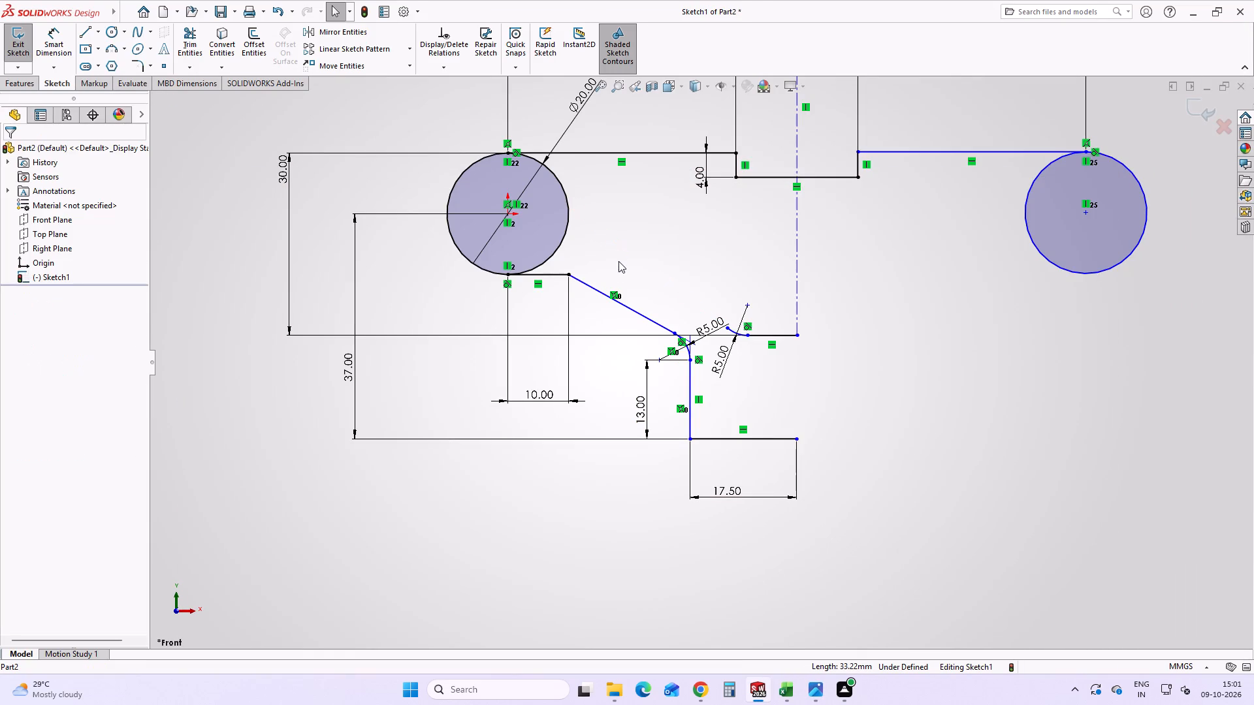
Sketch a three-point arc starting on the rim circle and curving toward the web, with a 5 mm radius and 90° sweep.
left_click(114, 51)
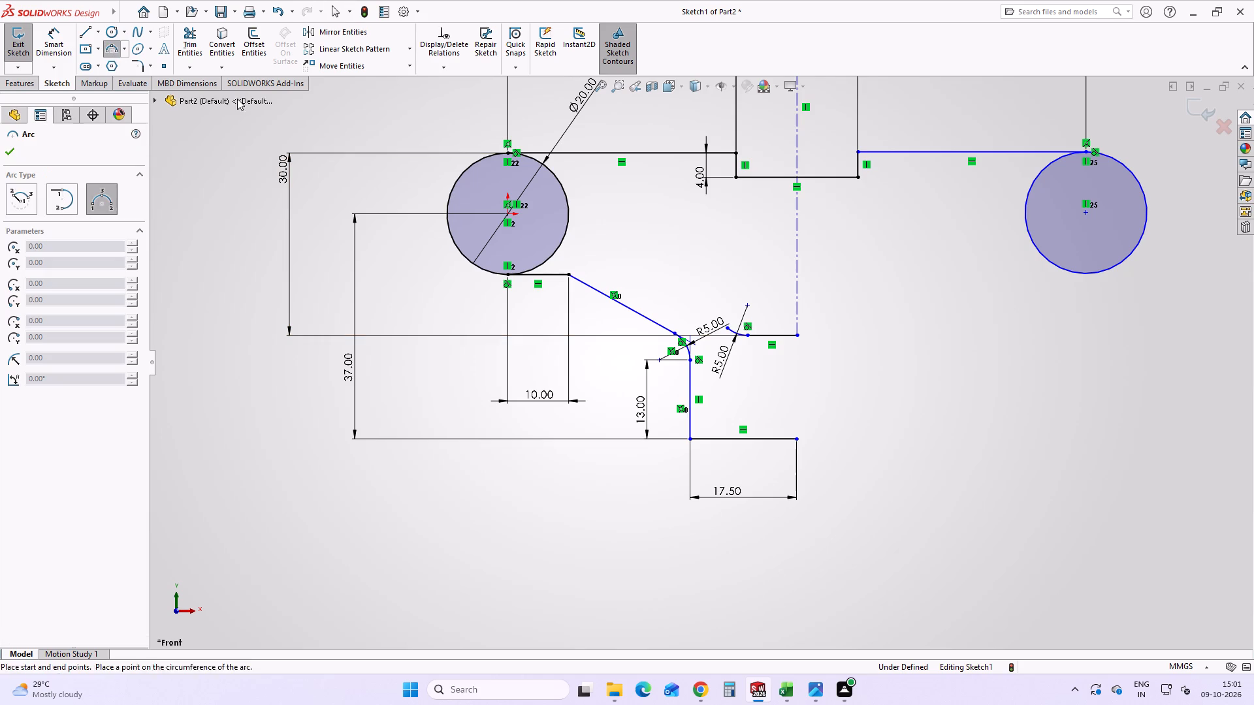
left_click(568, 206)
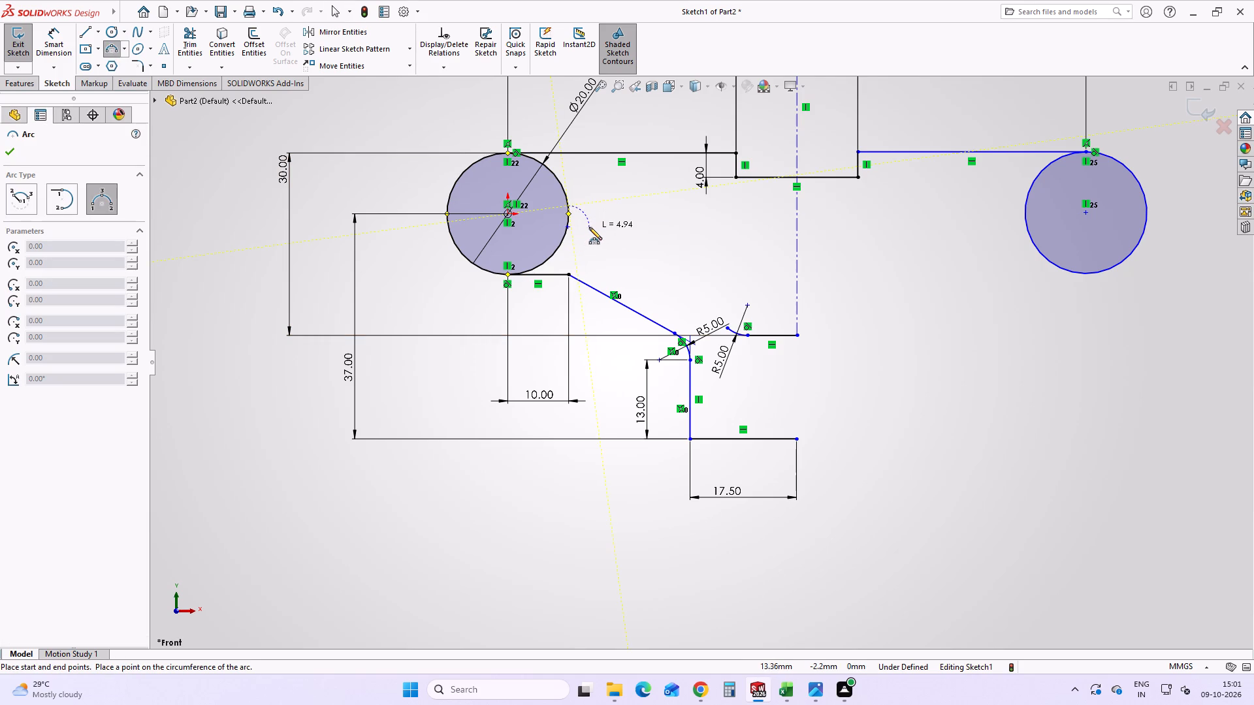
left_click(588, 228)
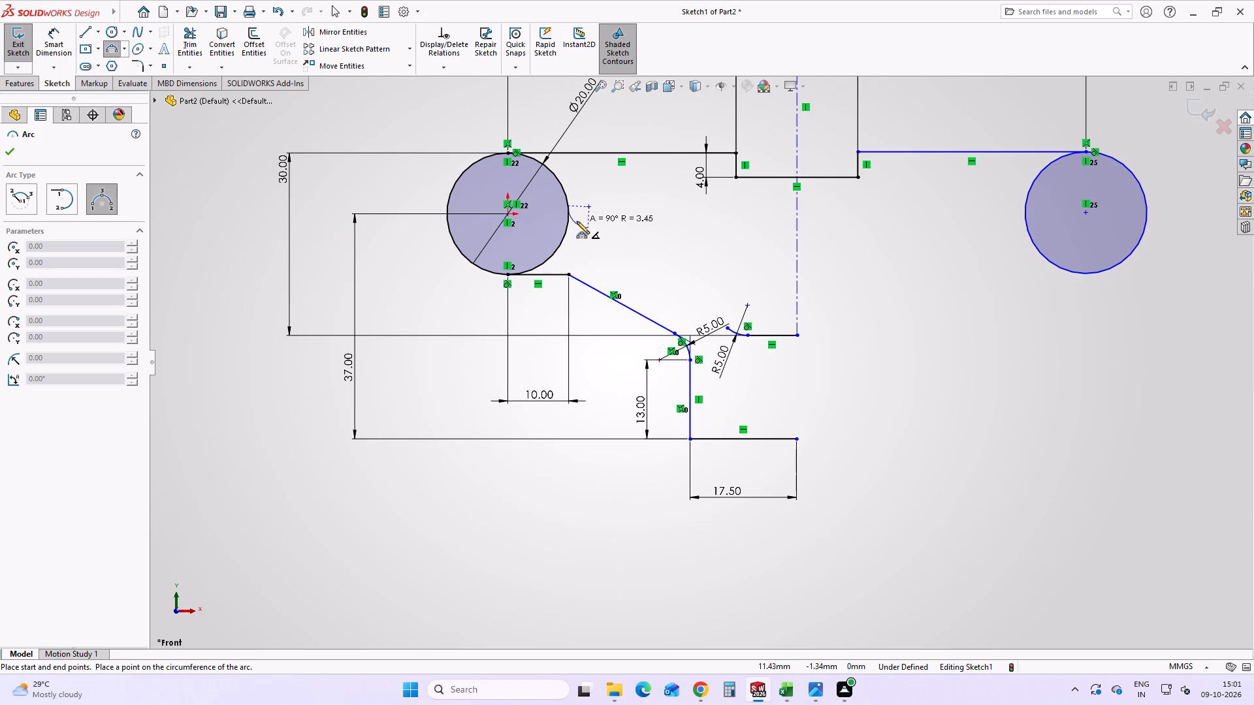
left_click(577, 221)
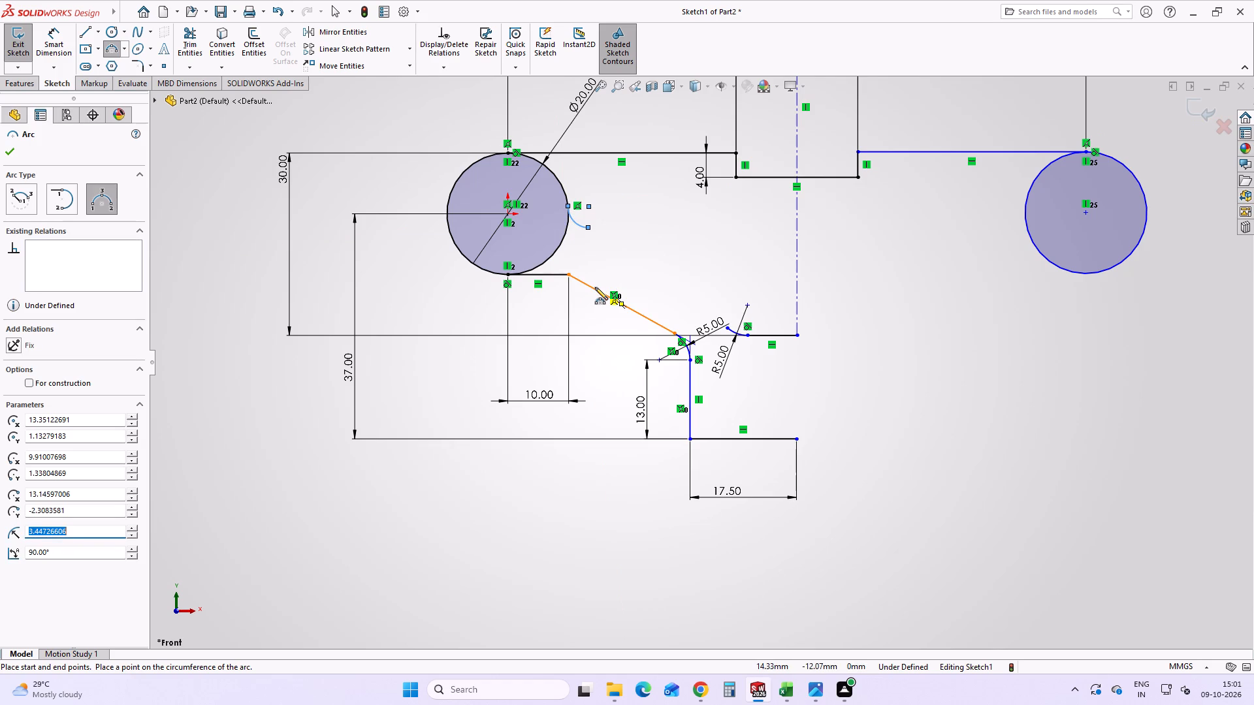
key("5")
key("Return")
key("Escape")
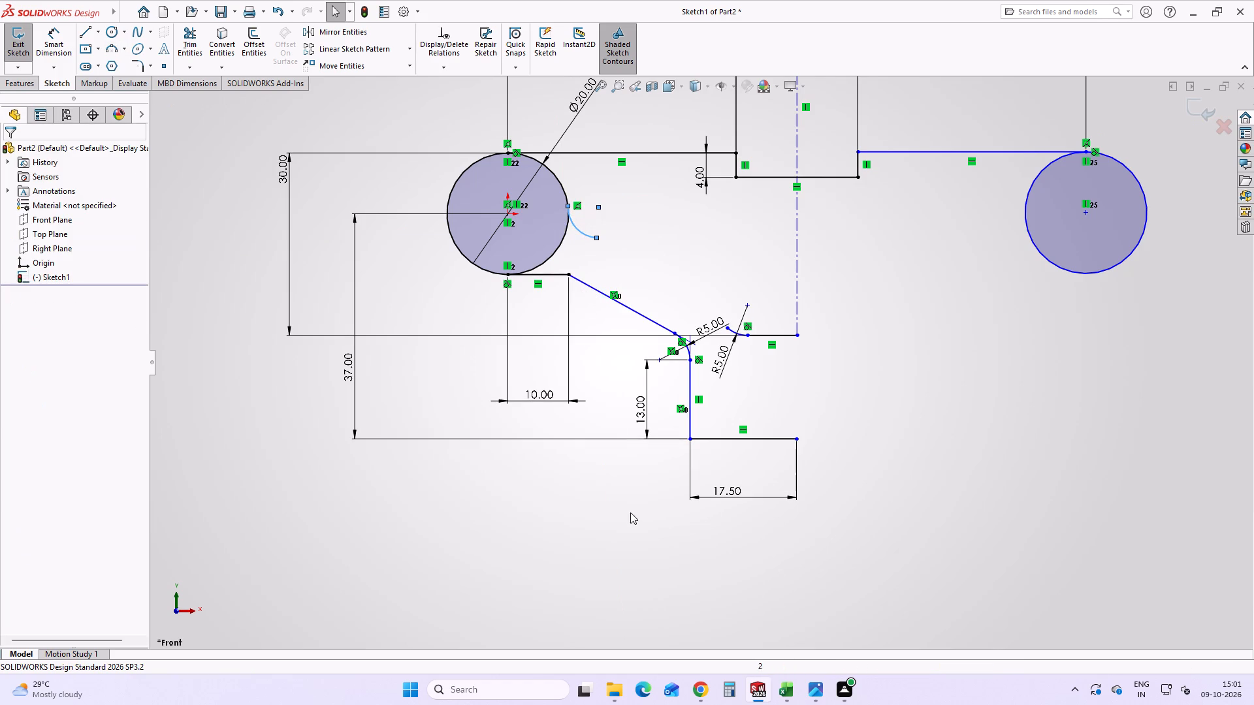
Check the transition in section B-B of HANDWHEEL.png and set the rim arc's radius to 3 mm.
left_click(813, 684)
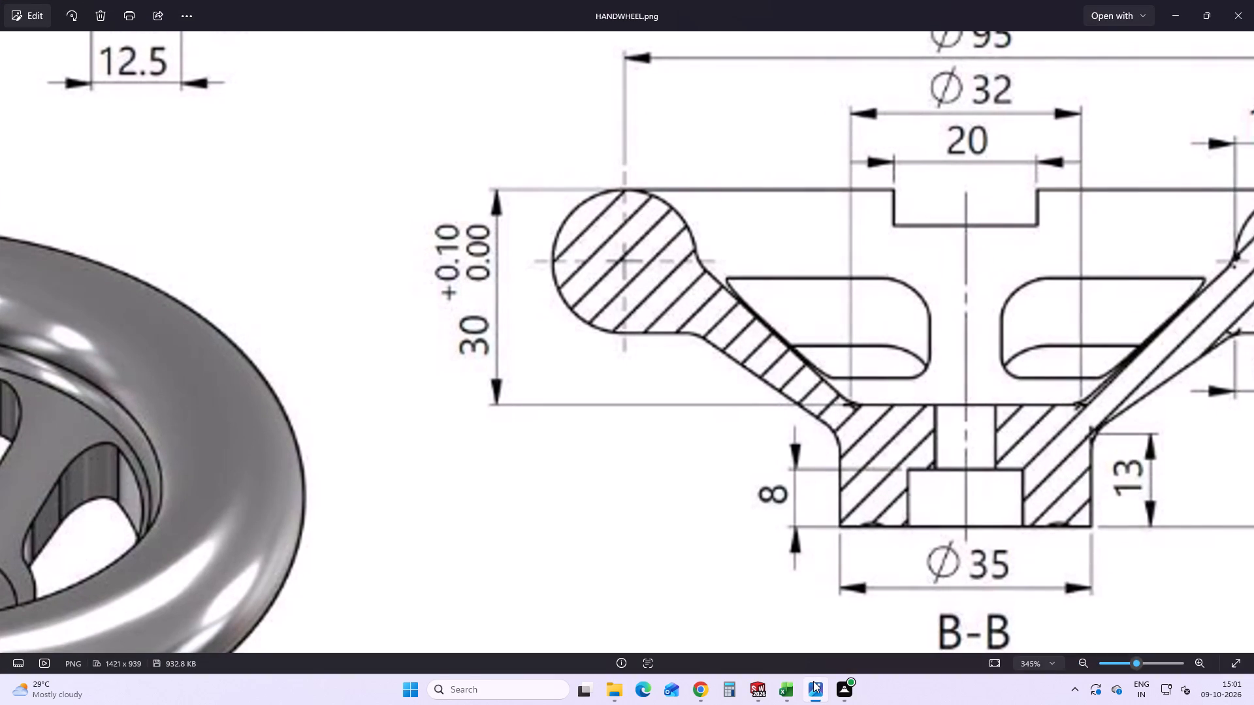
left_click(813, 681)
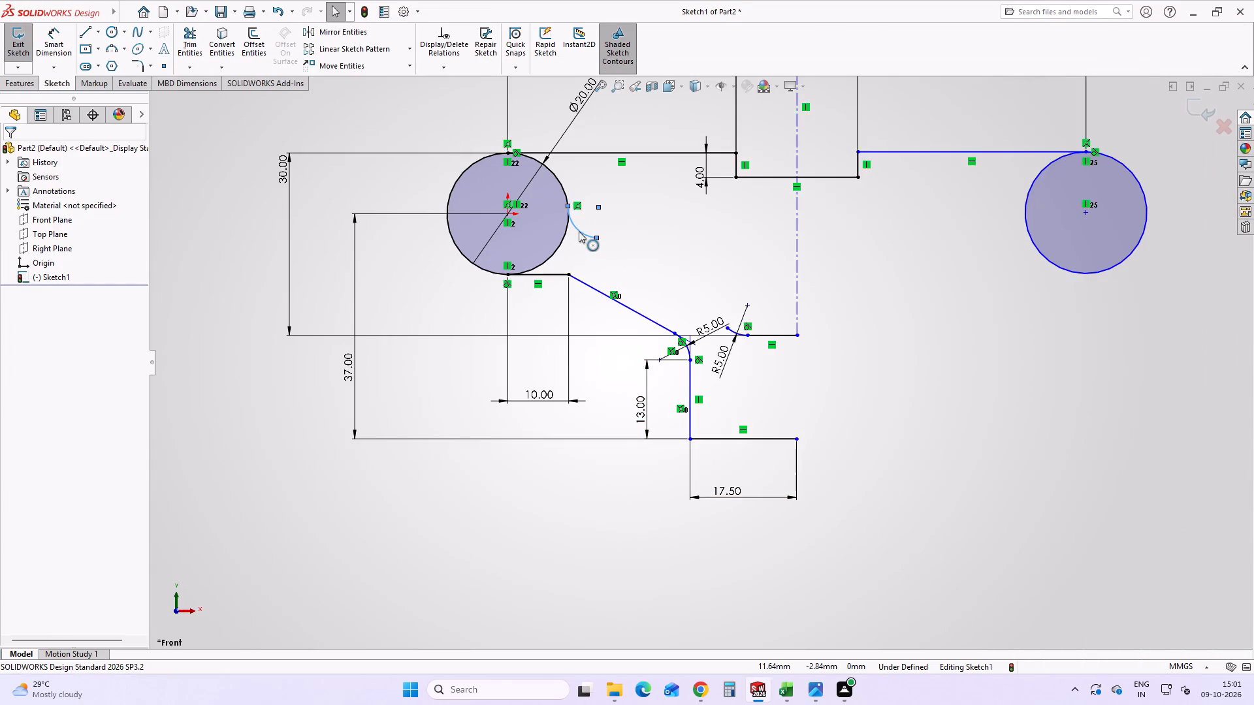
left_click(579, 231)
key("3")
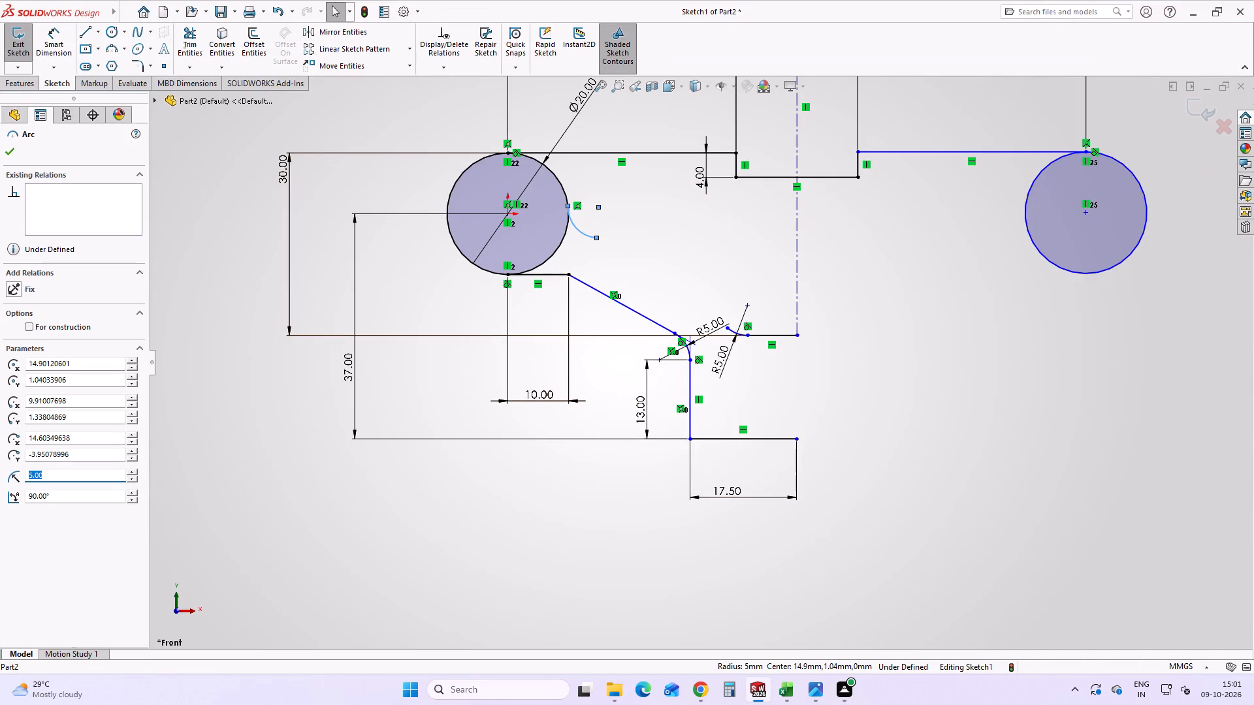
key("Return")
left_click(546, 590)
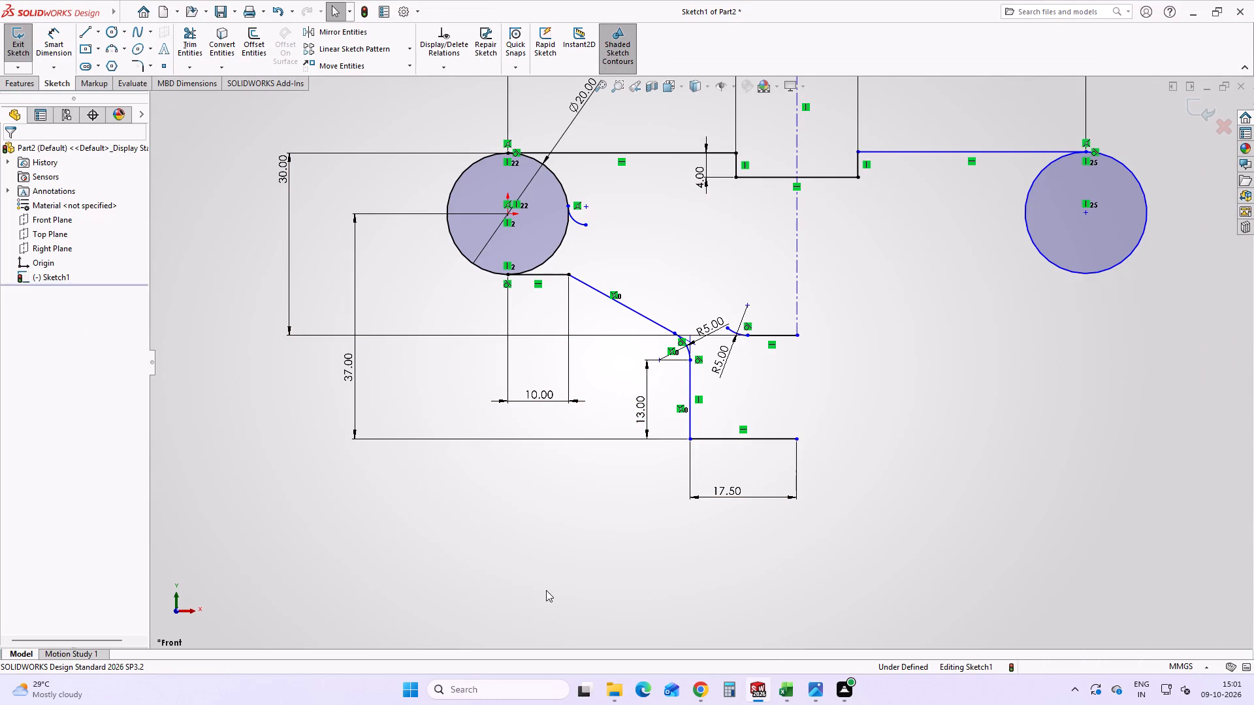
Draw the web's upper slanted line, about 28.8 mm long, from the hub-top fillet's free end to the rim arc's free end.
left_click(86, 34)
left_click(722, 323)
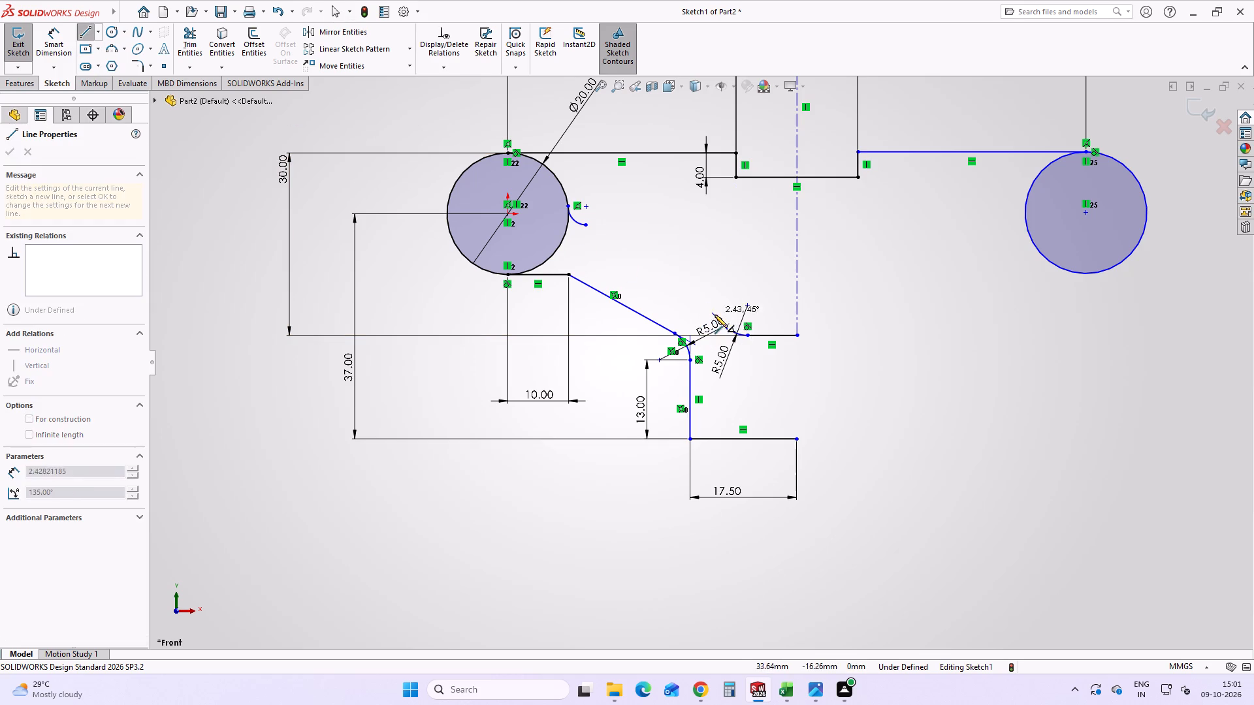
key("Escape")
left_click(84, 31)
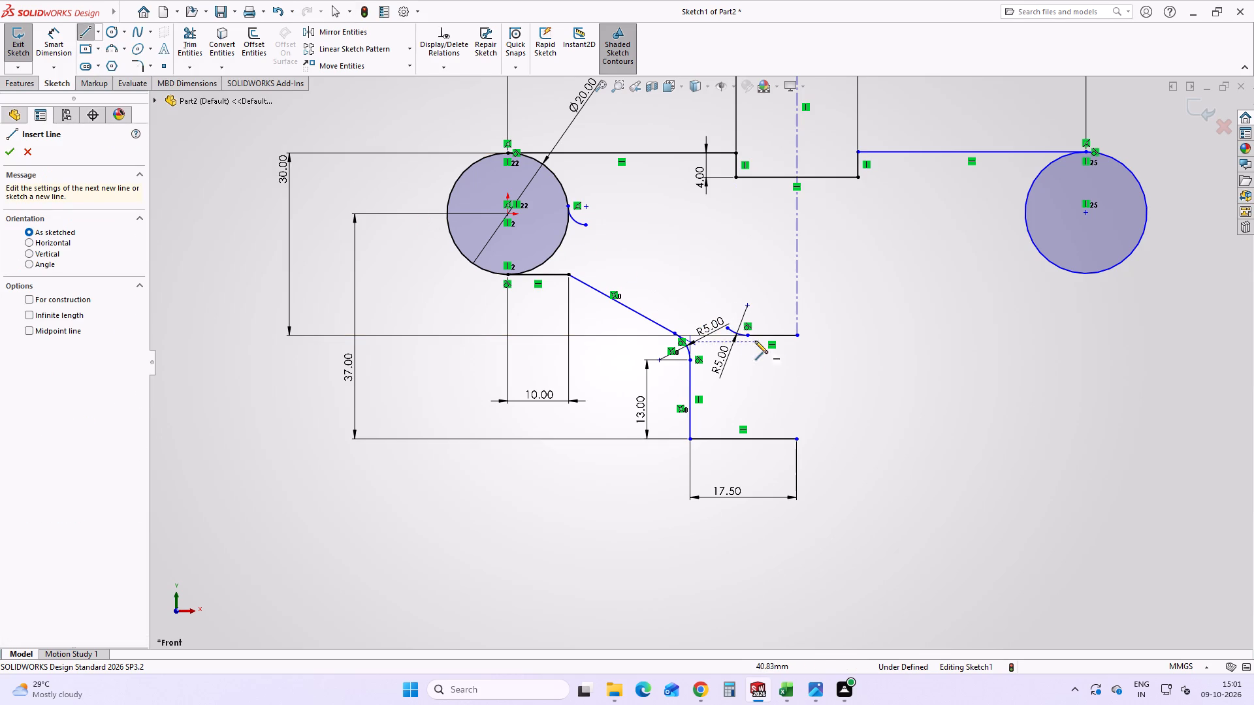
left_click(729, 331)
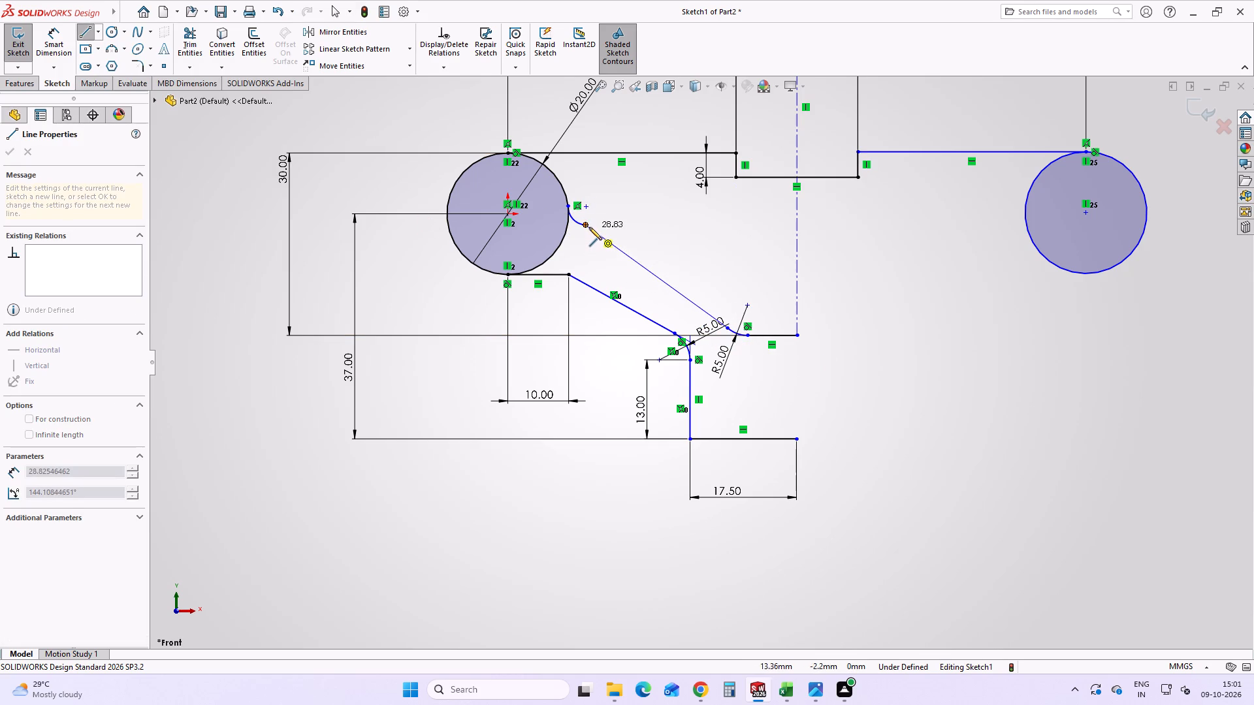
left_click(589, 227)
key("Escape")
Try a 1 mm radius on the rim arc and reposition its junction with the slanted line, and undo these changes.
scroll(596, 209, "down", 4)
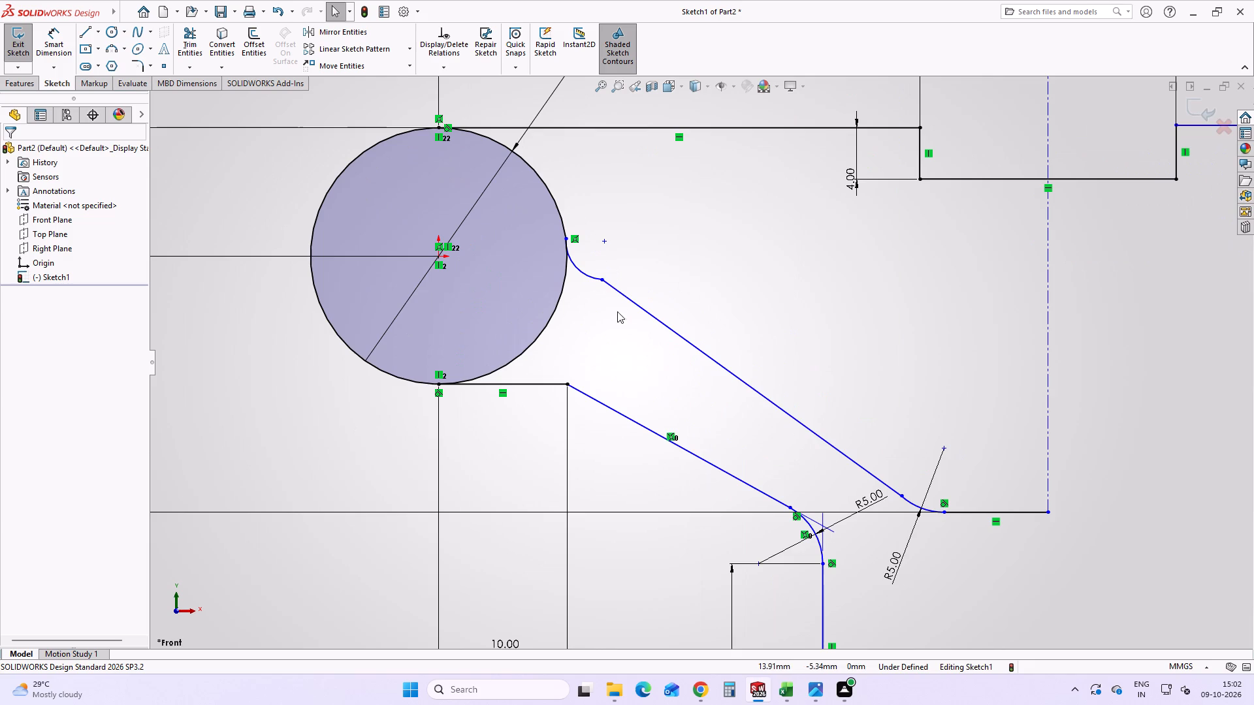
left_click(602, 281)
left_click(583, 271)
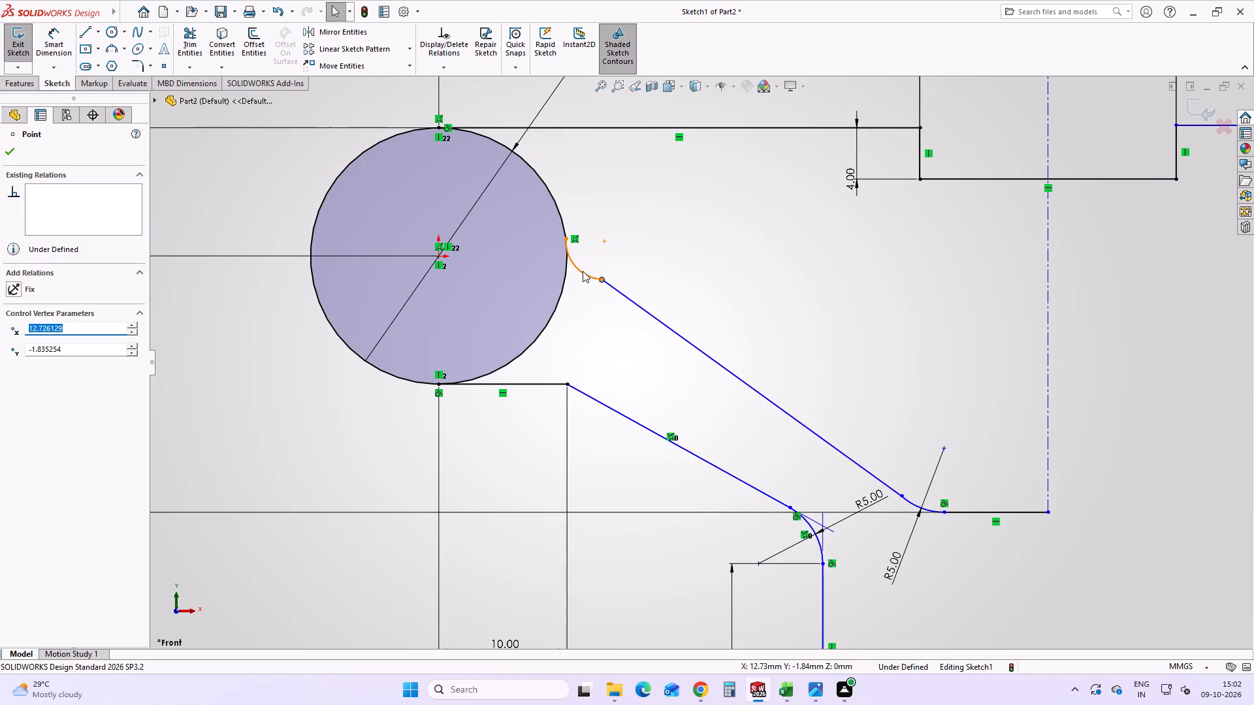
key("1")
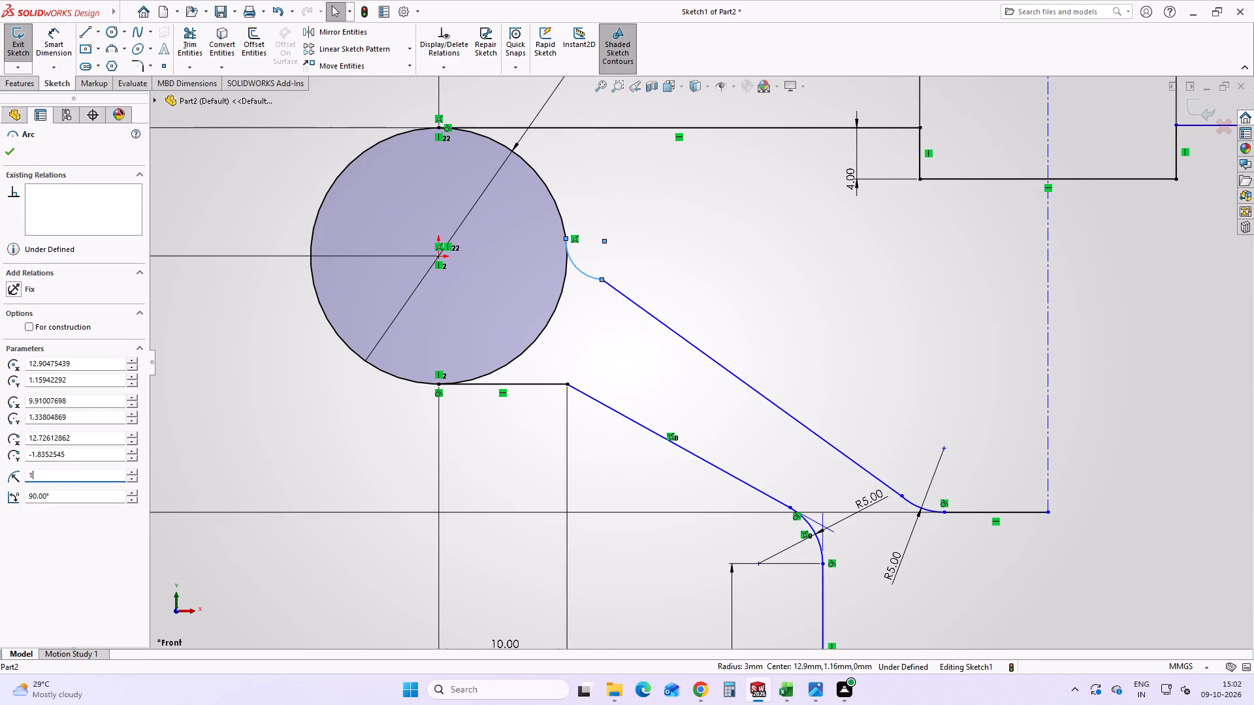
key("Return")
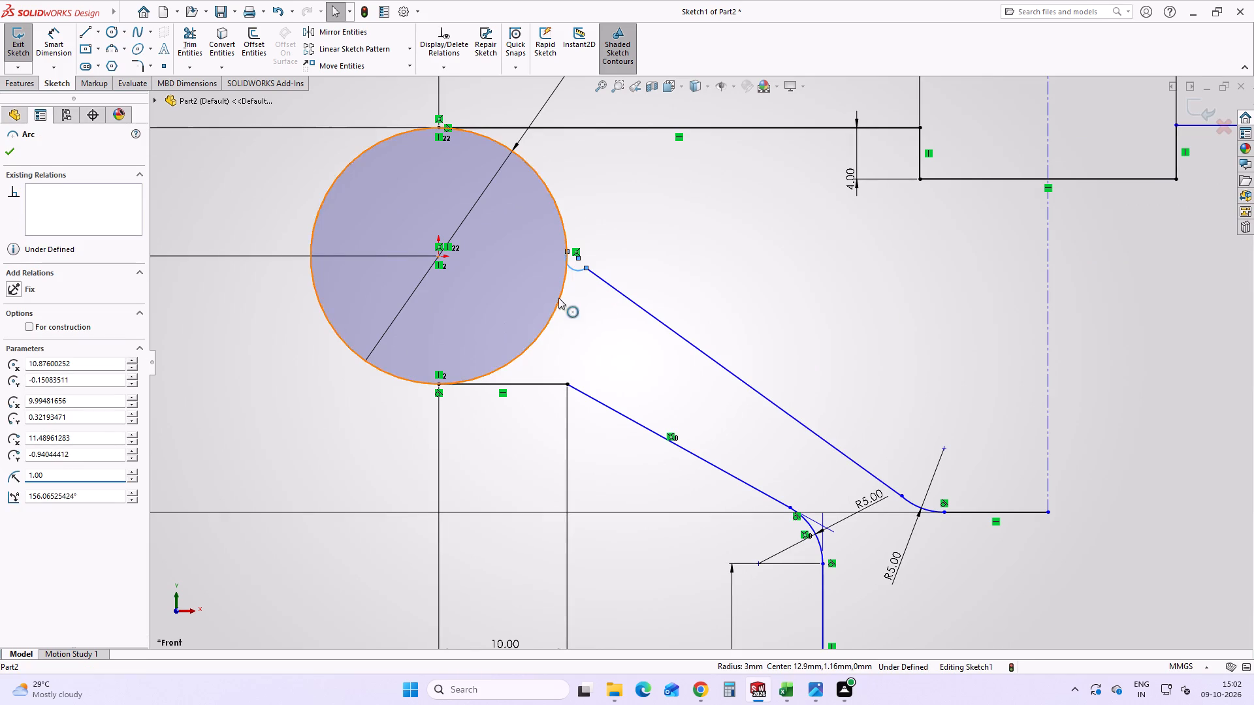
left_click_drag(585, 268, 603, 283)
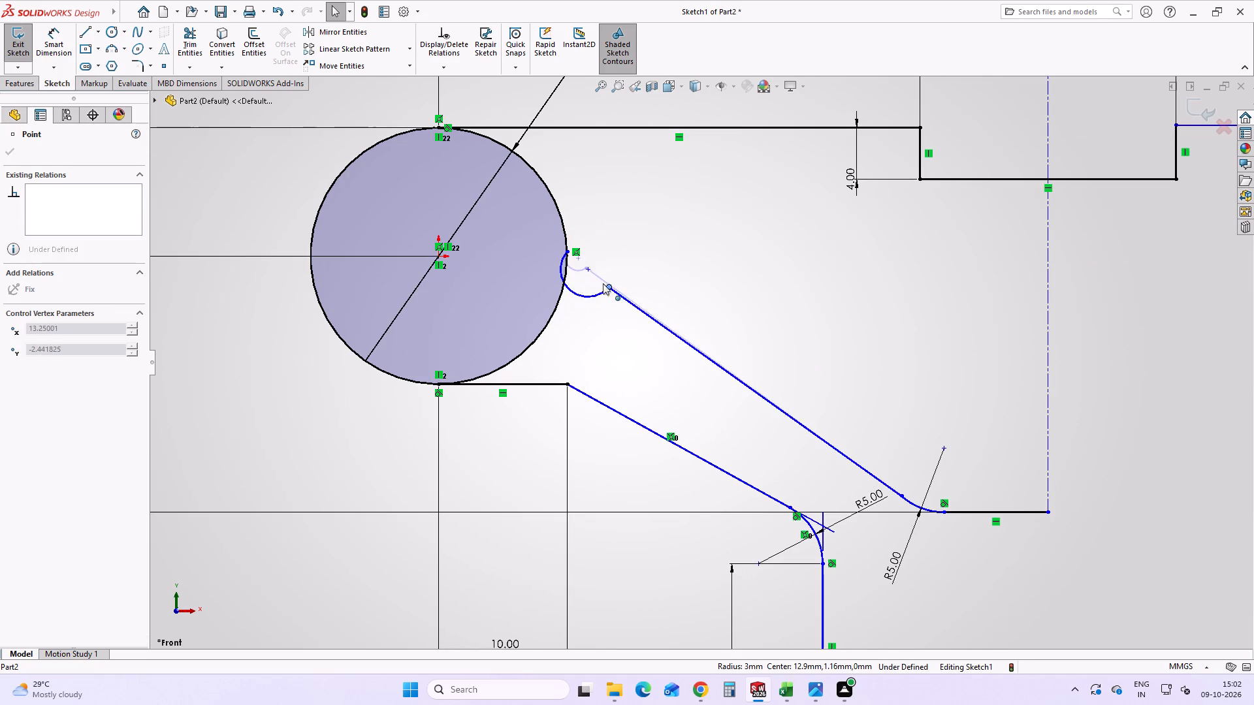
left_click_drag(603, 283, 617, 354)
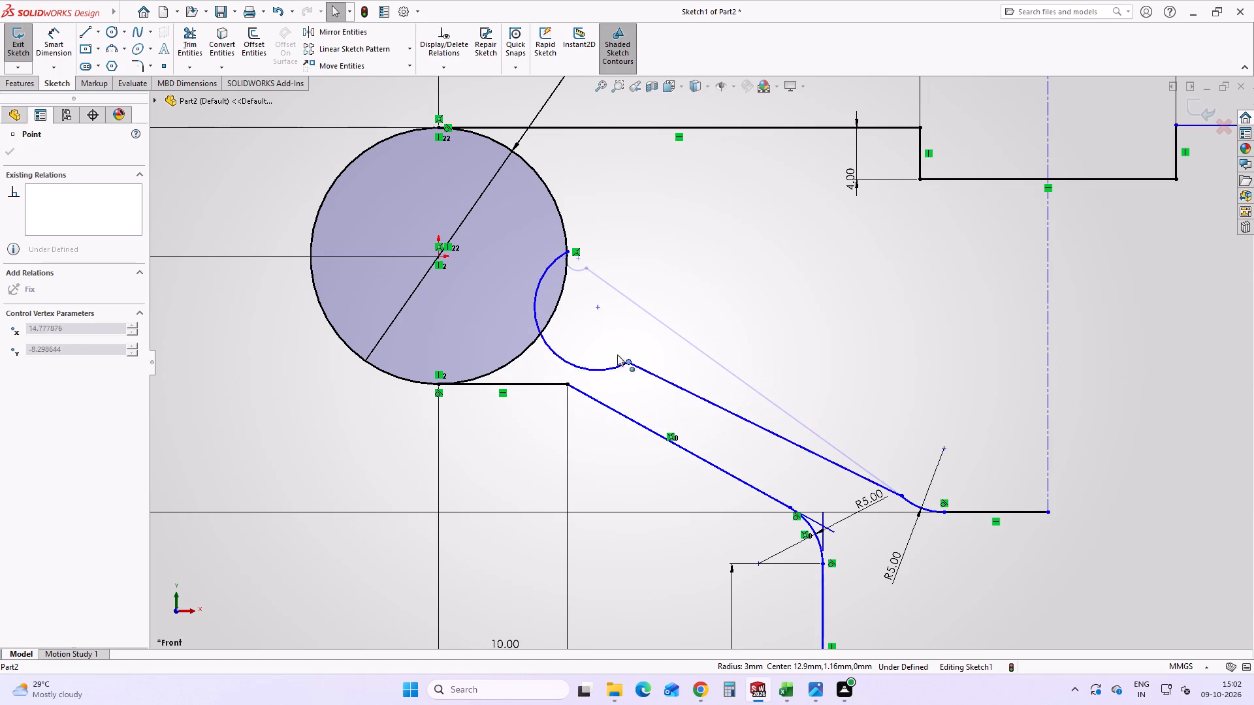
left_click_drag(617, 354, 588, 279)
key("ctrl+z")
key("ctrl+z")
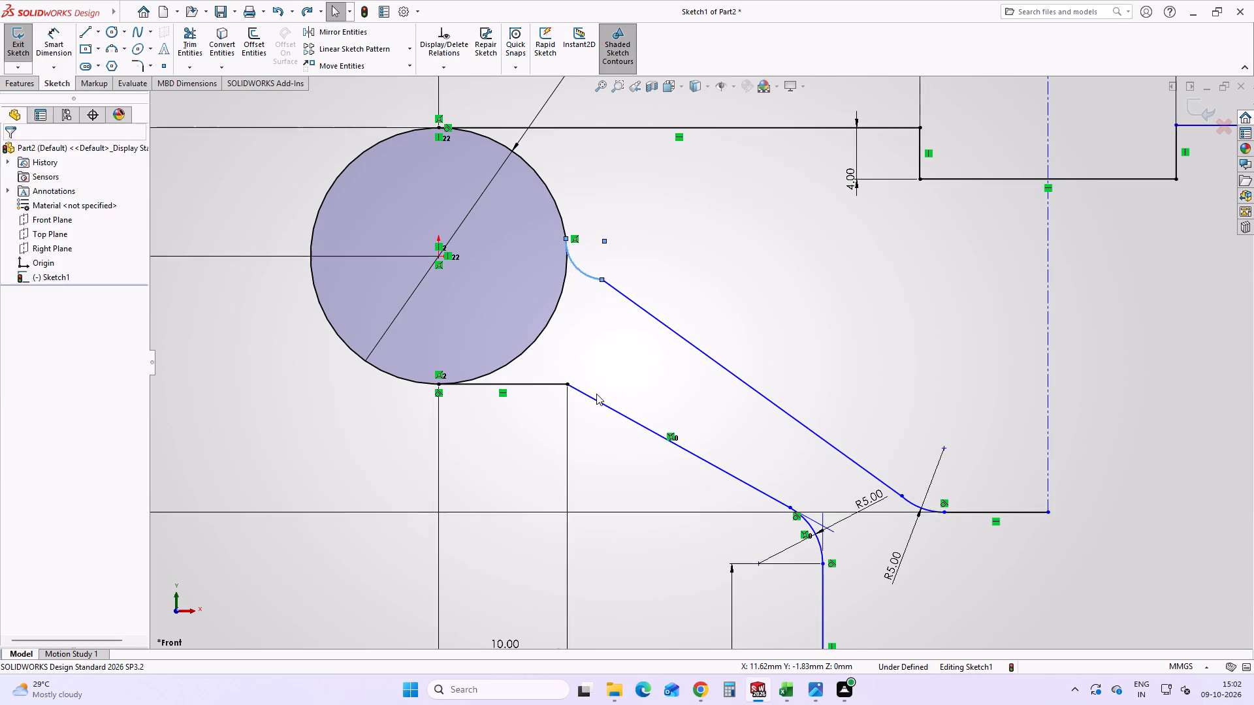
Trim away the part of the origin rim circle between the 3 mm arc and the lower horizontal line.
left_click(223, 413)
scroll(408, 416, "up", 3)
left_click_drag(638, 356, 575, 339)
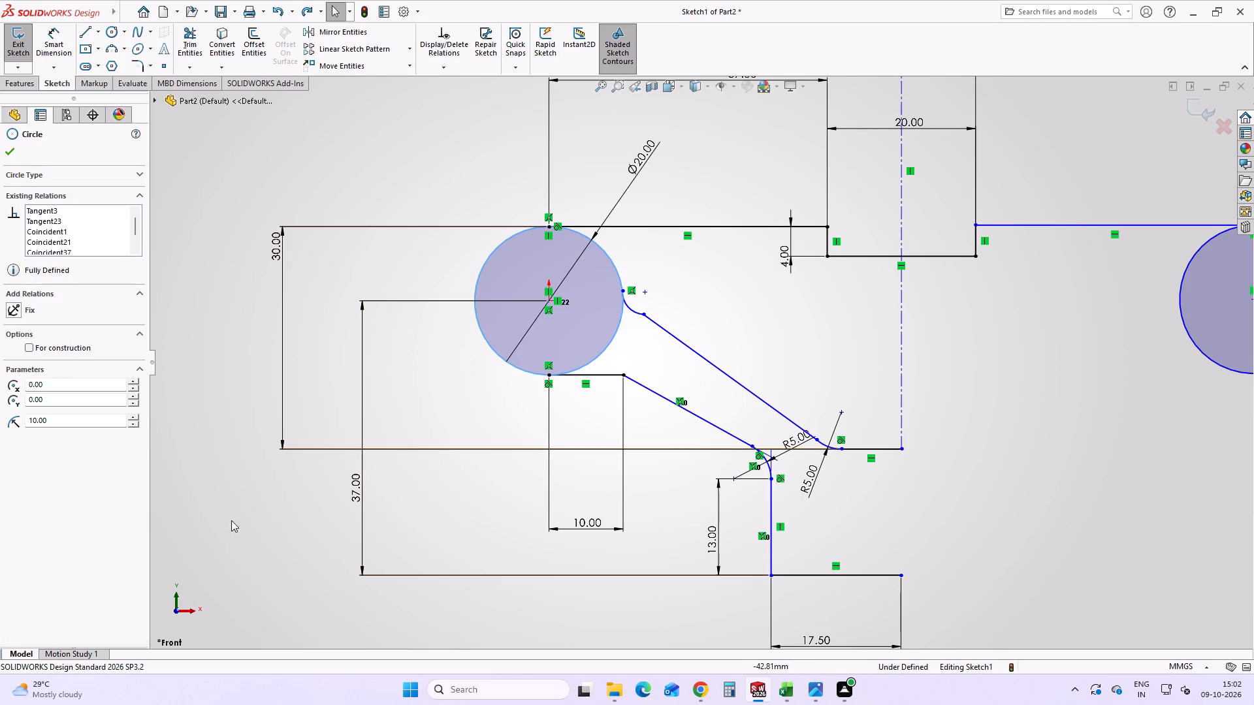
left_click(181, 434)
left_click(187, 41)
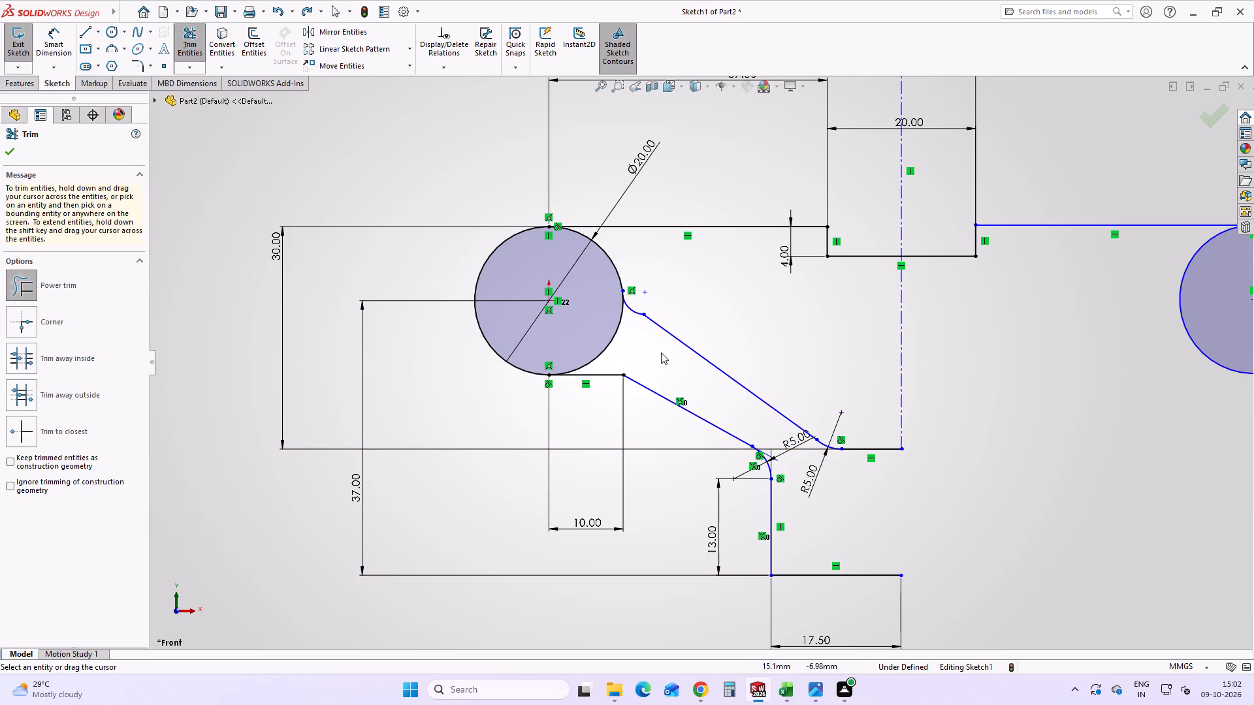
left_click_drag(661, 352, 615, 327)
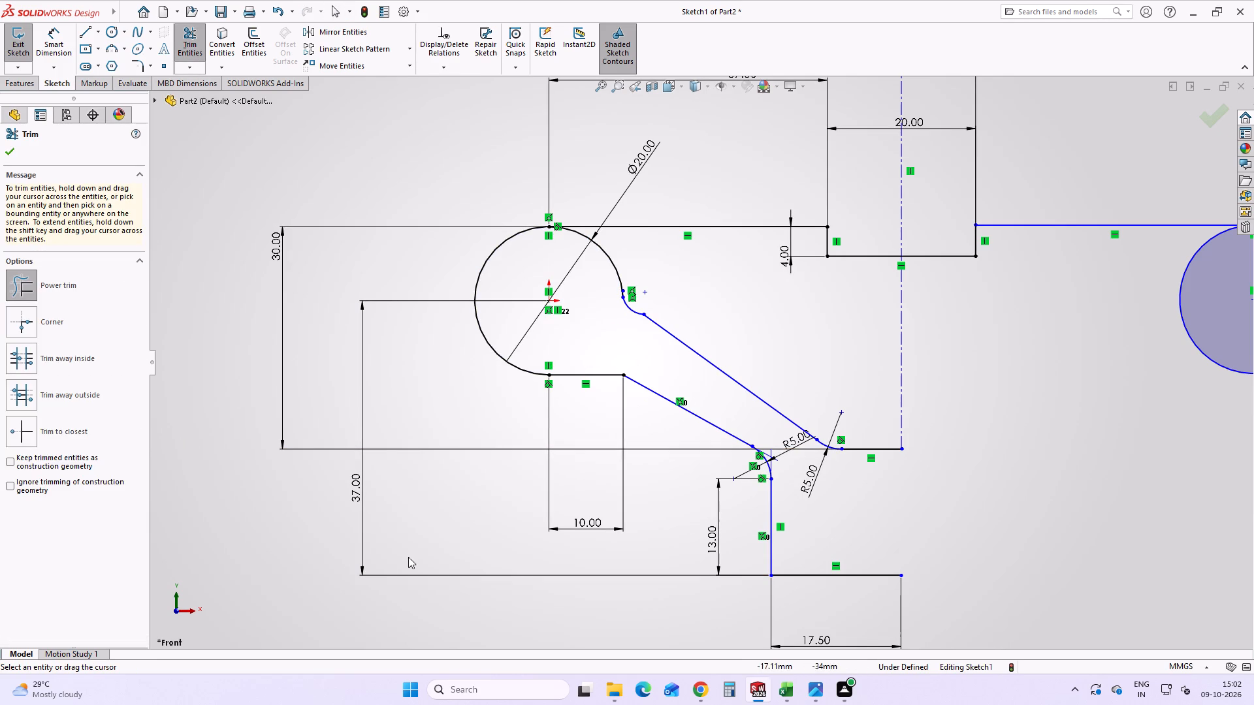
left_click(210, 511)
scroll(852, 349, "down", 3)
scroll(852, 349, "up", 4)
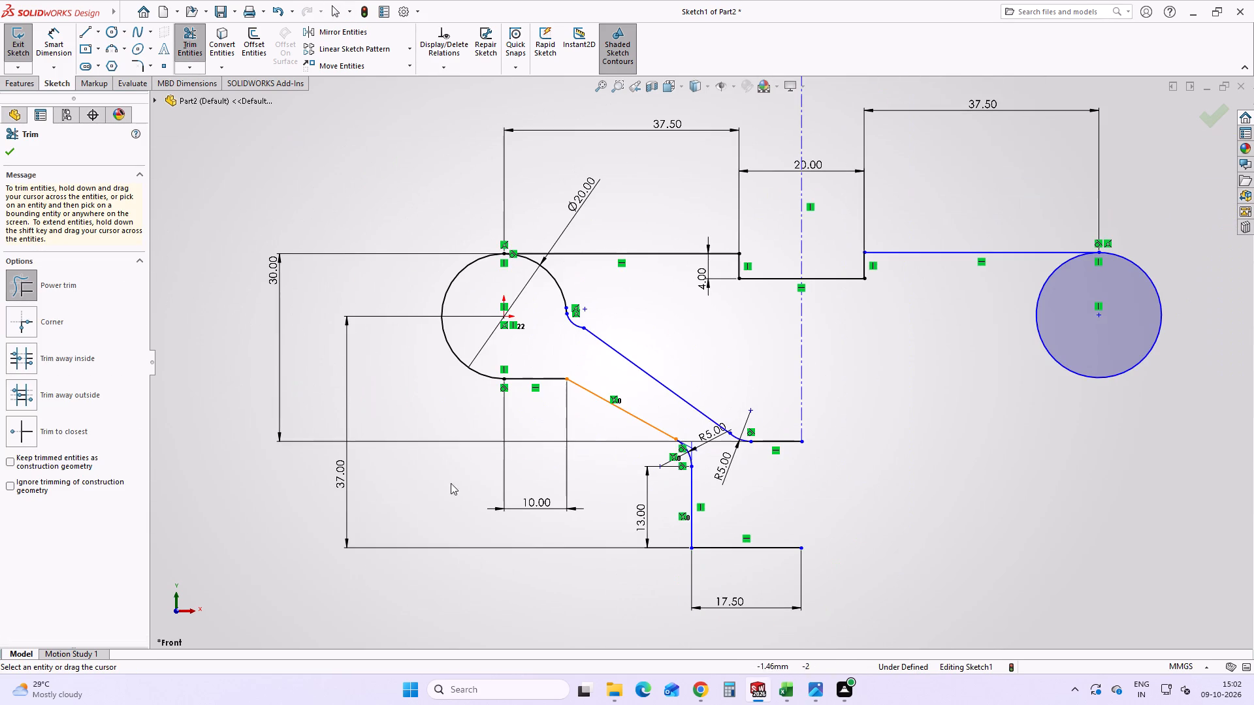
Close the trim and compare the sketched profile with section B-B in HANDWHEEL.png.
left_click(5, 151)
left_click(178, 489)
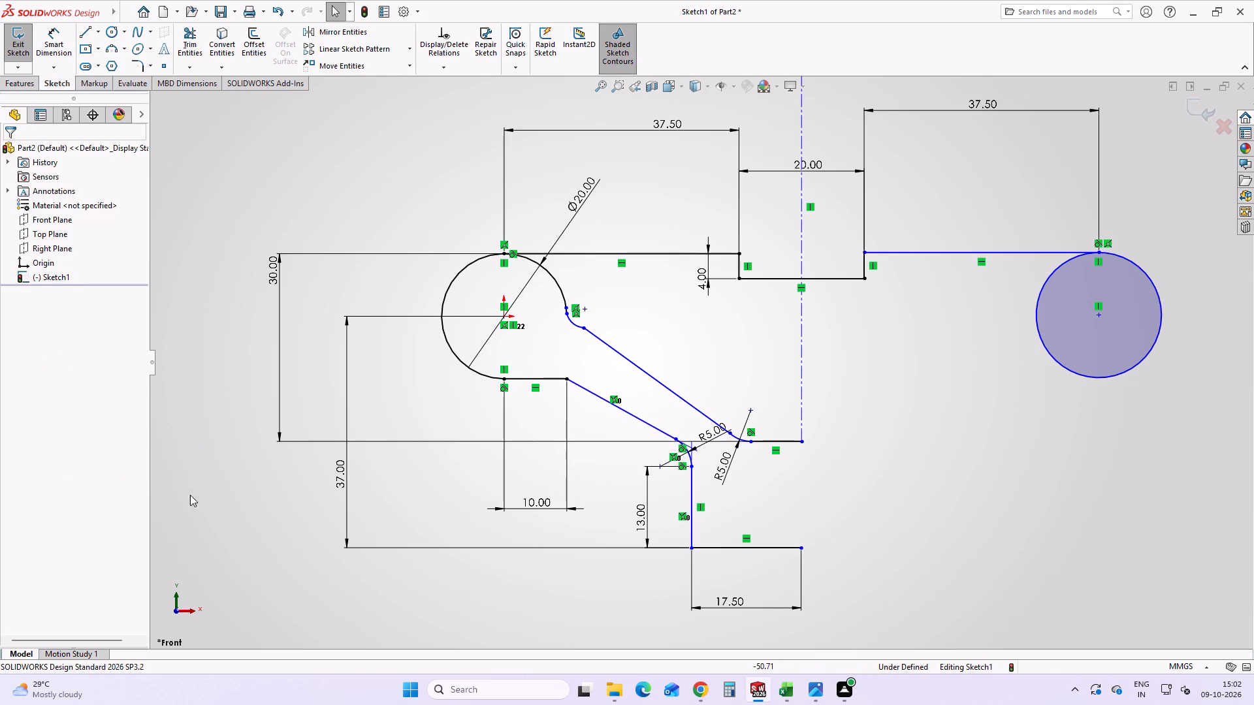
scroll(1022, 367, "up", 1)
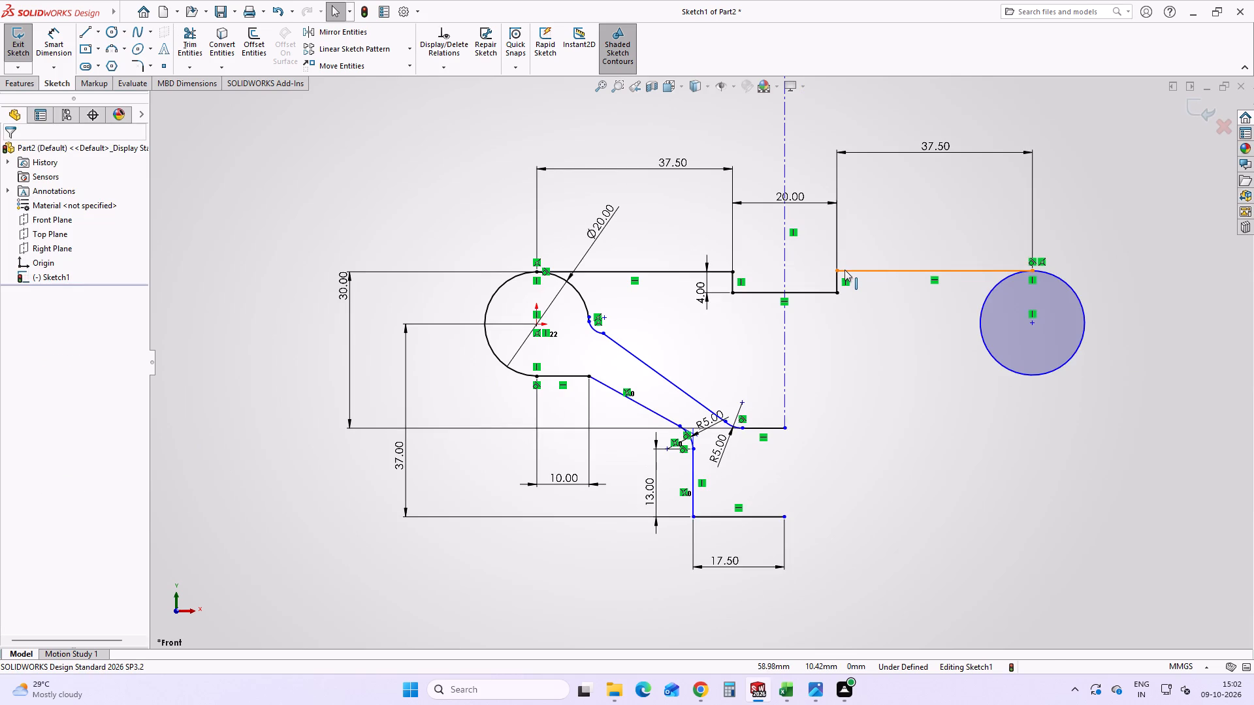
scroll(856, 153, "up", 1)
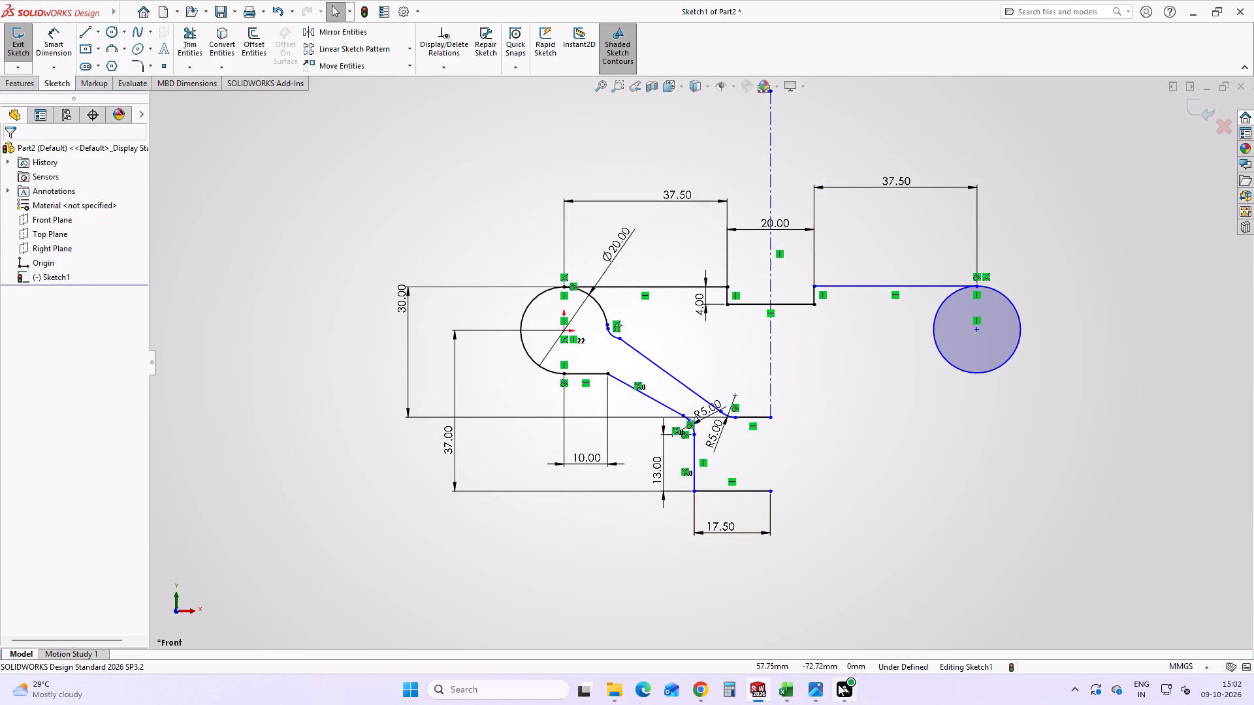
left_click(821, 682)
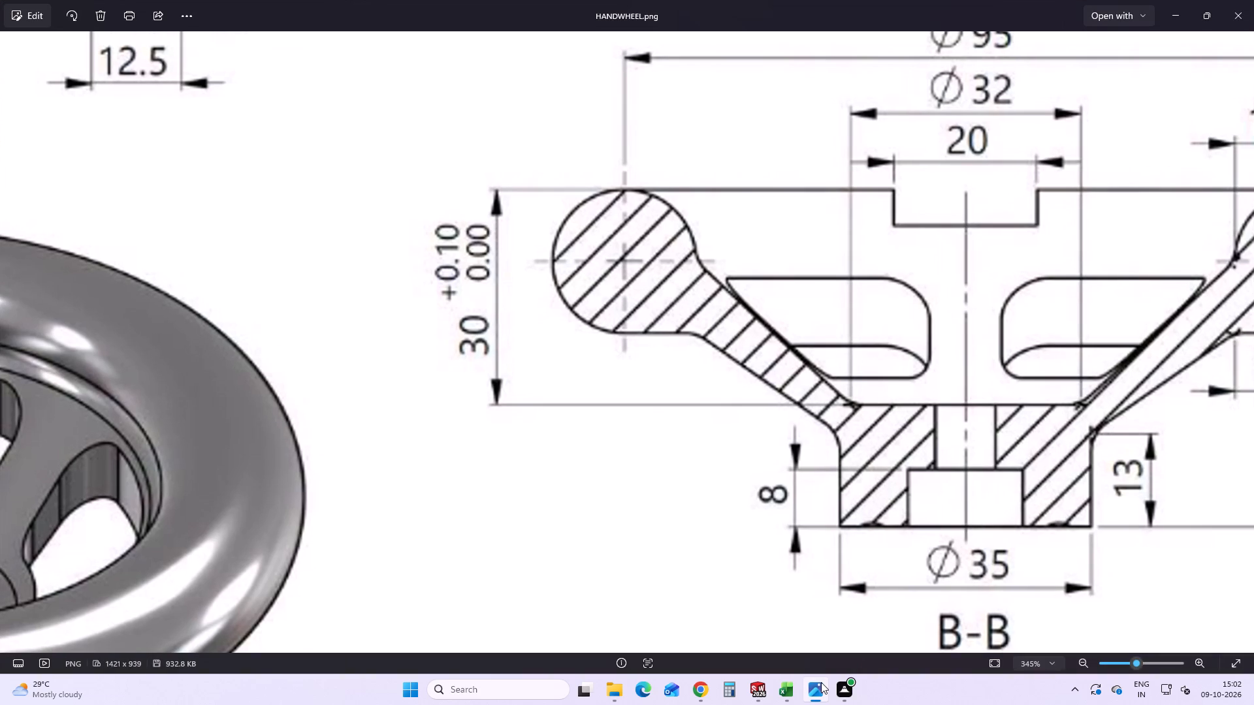
left_click(821, 682)
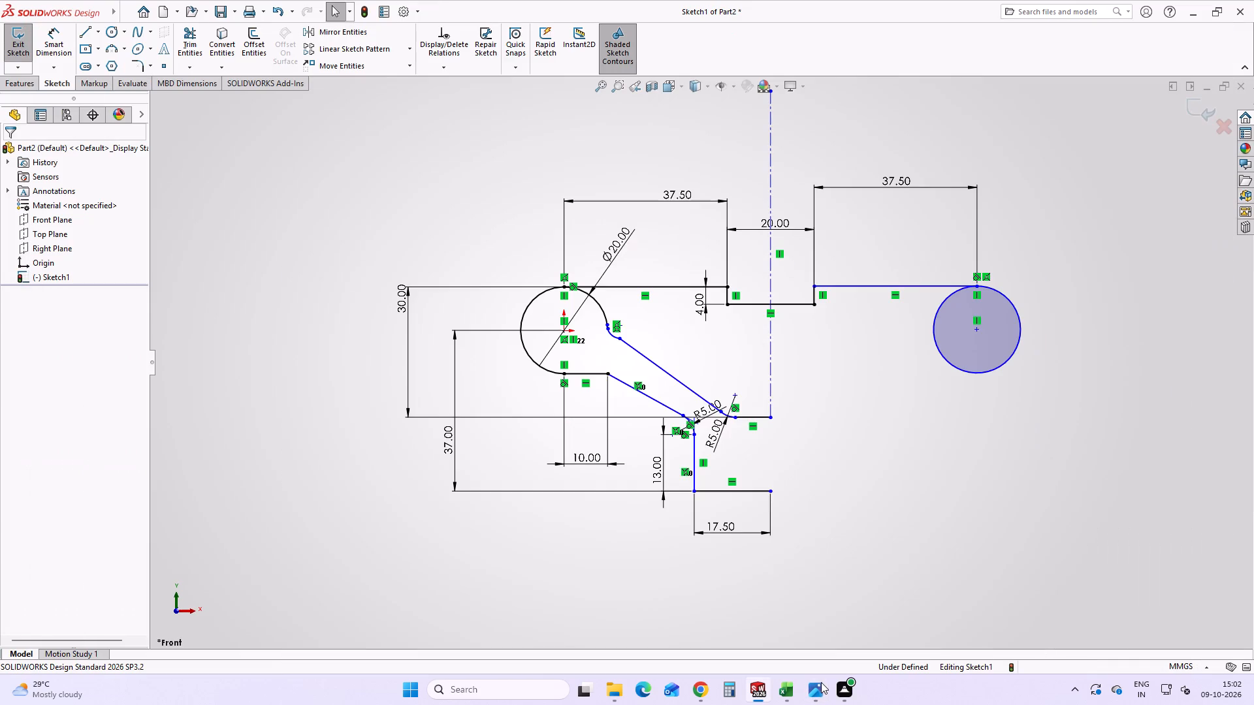
left_click(821, 682)
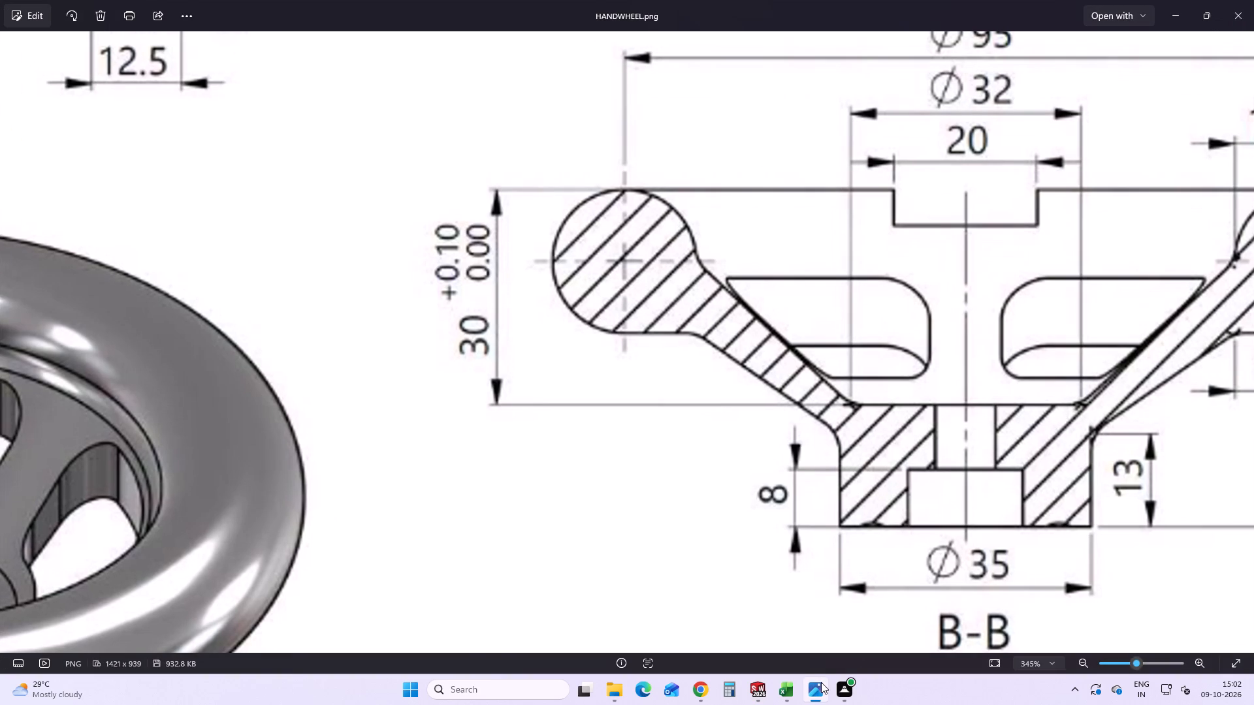
left_click(821, 682)
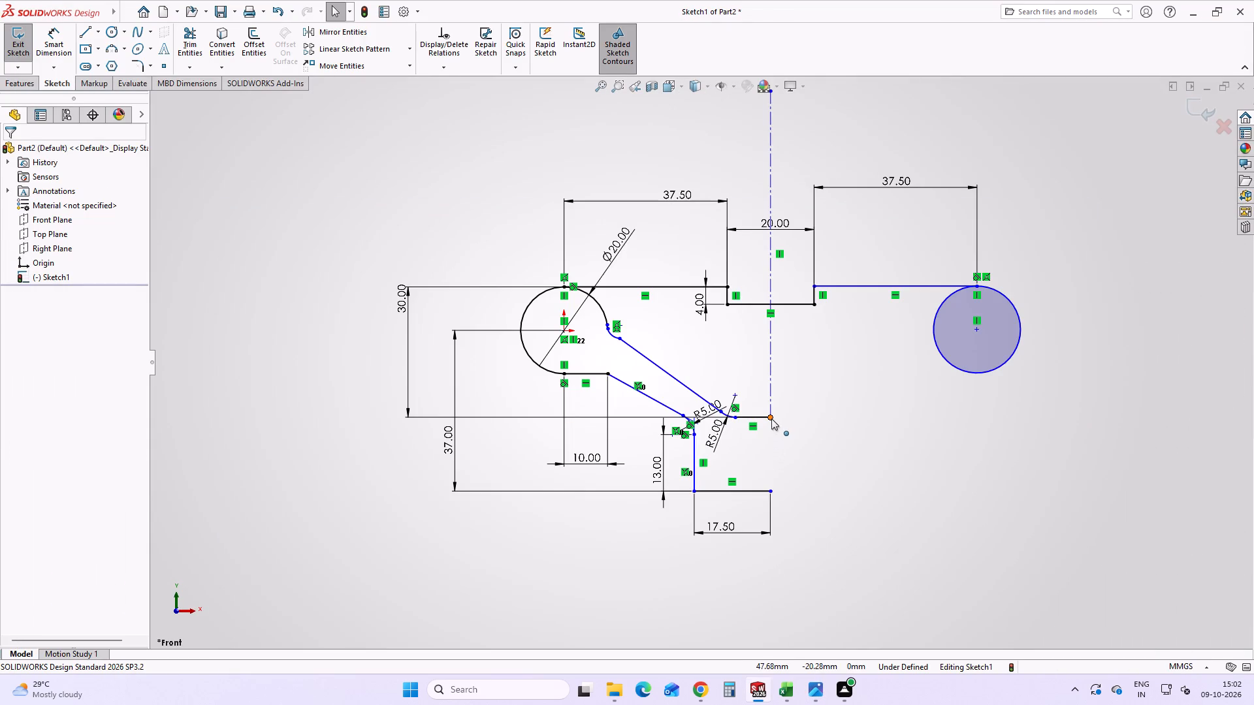
Delete the vertical centerline that ends at the hub's top line.
left_click_drag(771, 418, 777, 480)
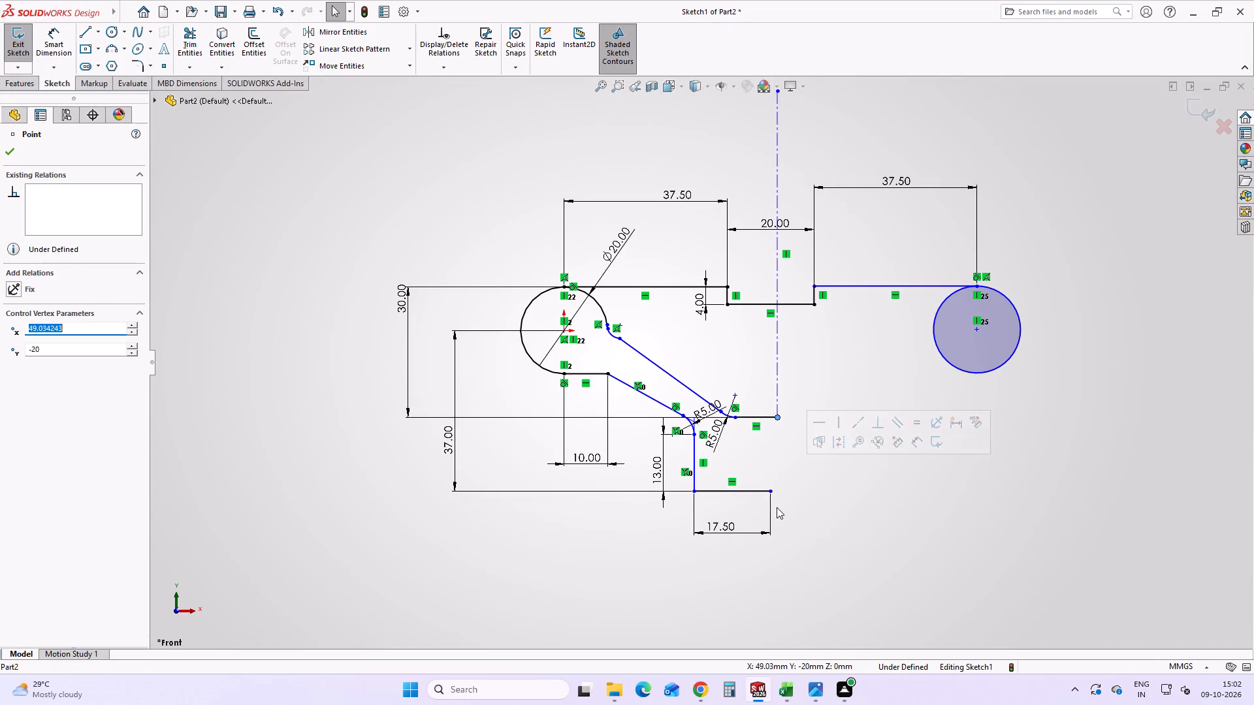
key("ctrl+z")
left_click_drag(765, 396, 765, 407)
left_click(772, 384)
key("Delete")
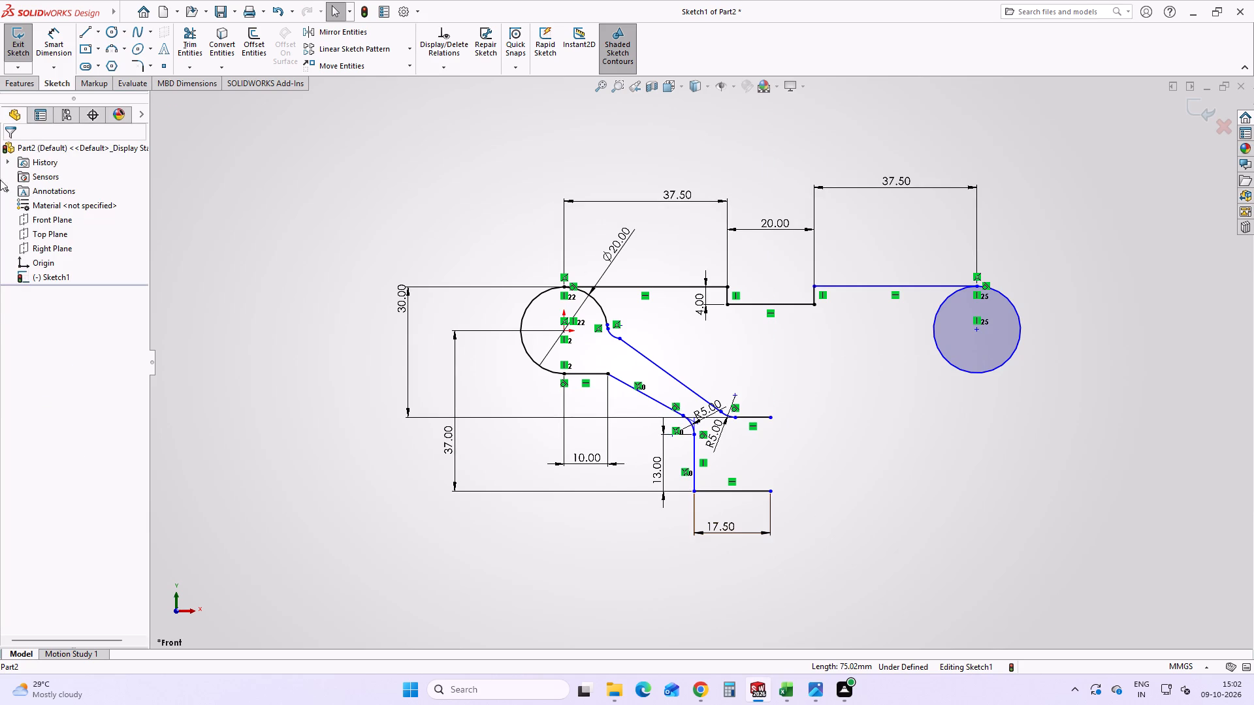
Draw a vertical centerline from the free end of the hub's bottom line up past the notch above the profile.
left_click(98, 34)
left_click(101, 61)
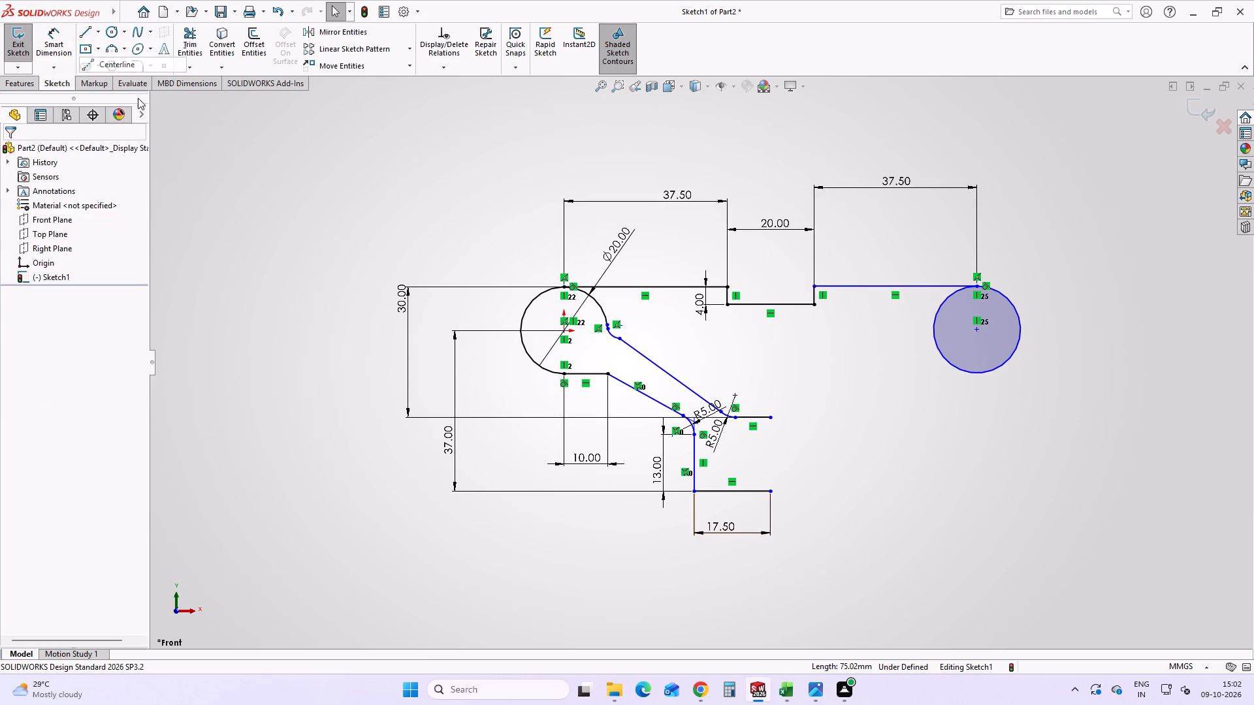
left_click(773, 491)
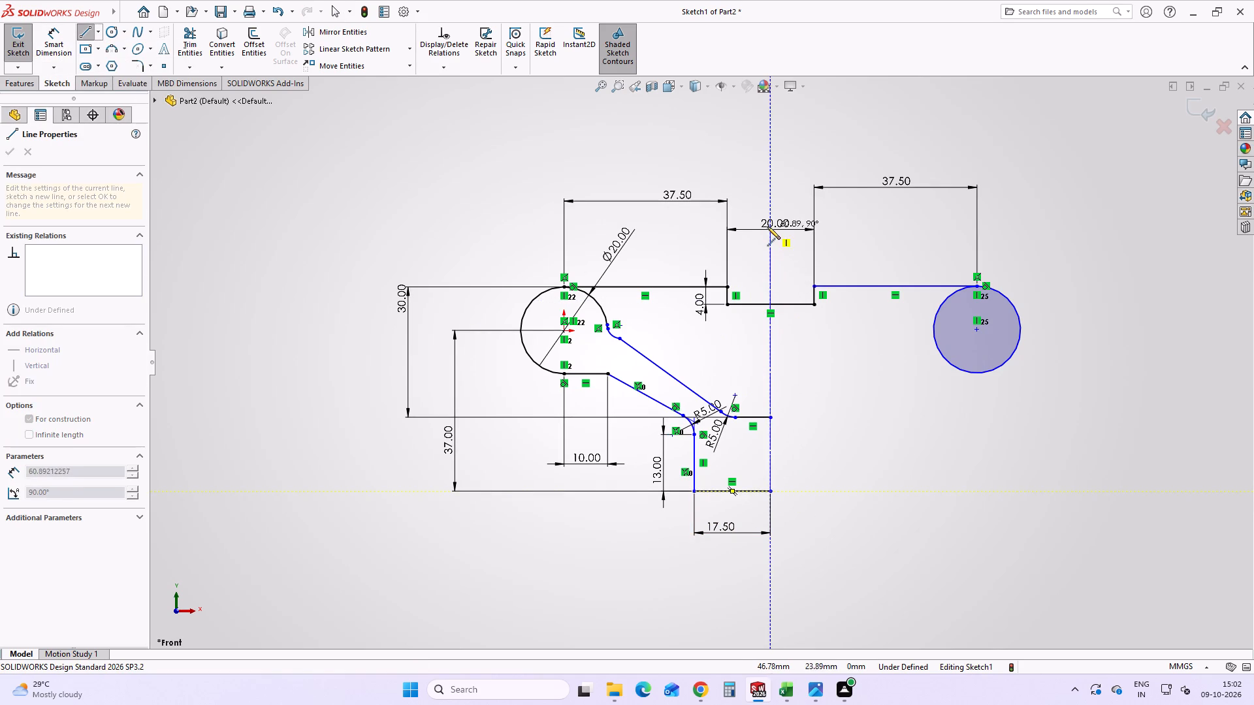
left_click(767, 184)
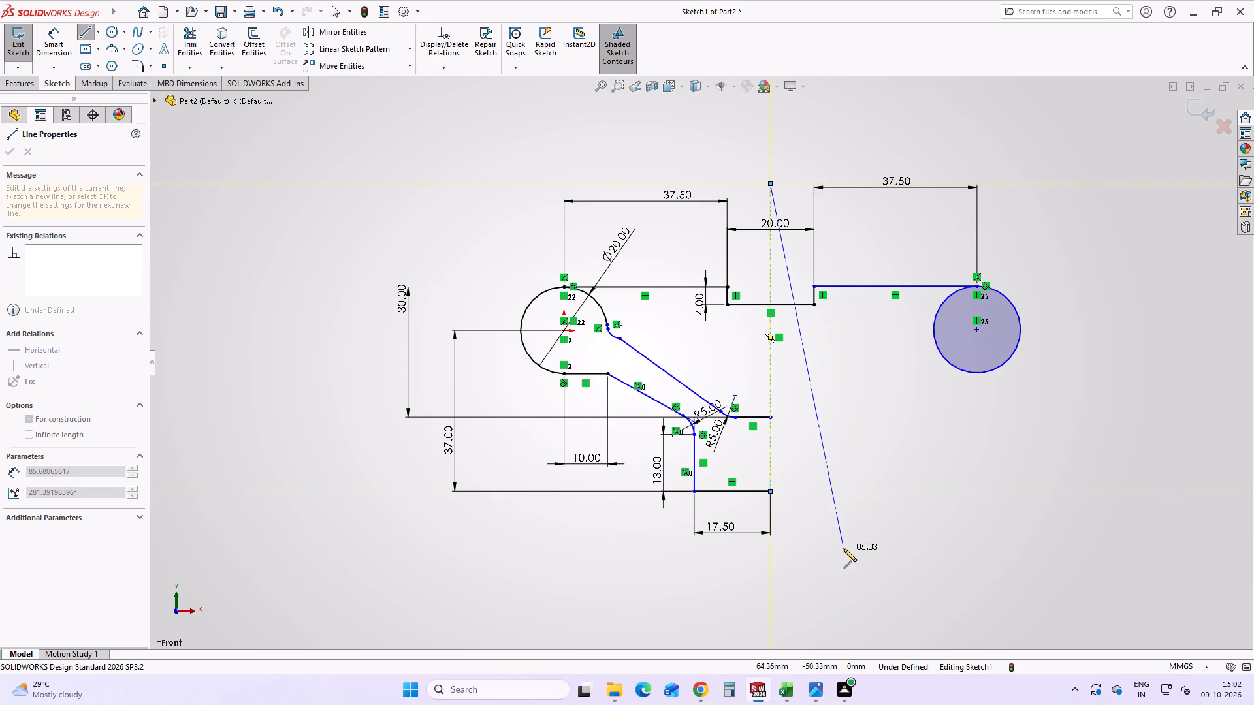
key("Escape")
Delete the right-hand rim circle, its top horizontal line, the notch's right side and the 20 mm notch bottom line.
scroll(791, 399, "up", 1)
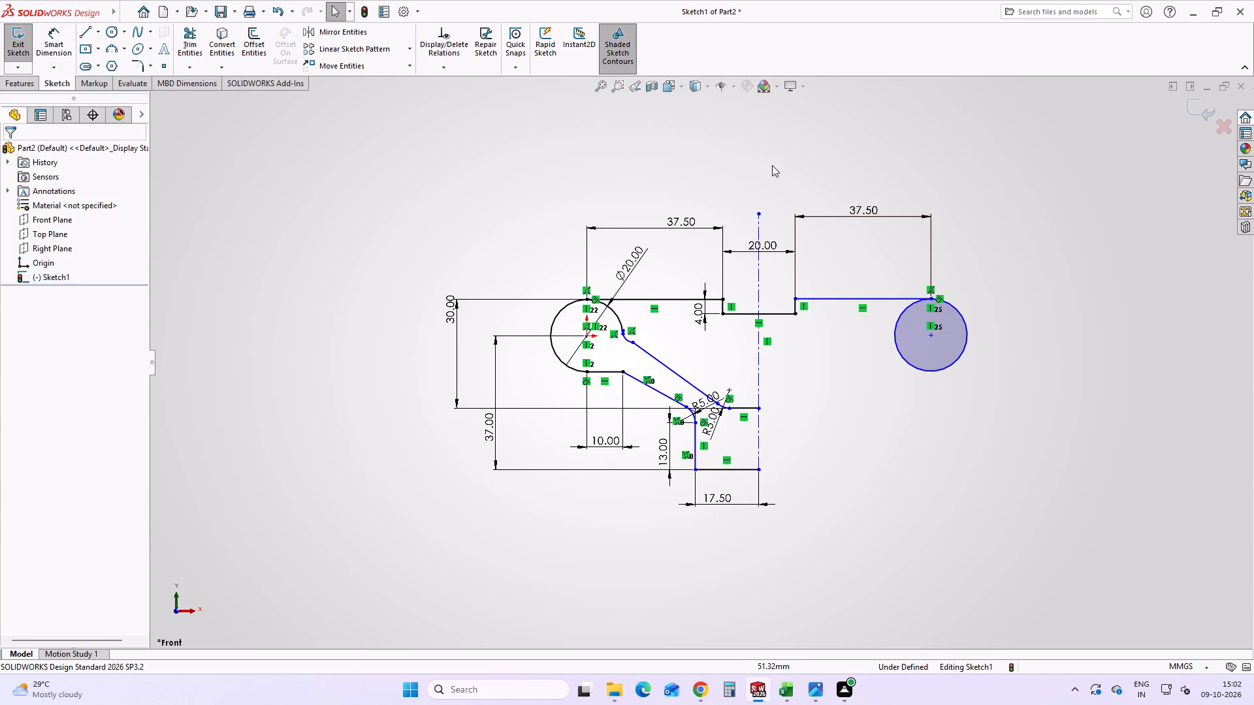
left_click_drag(772, 165, 981, 460)
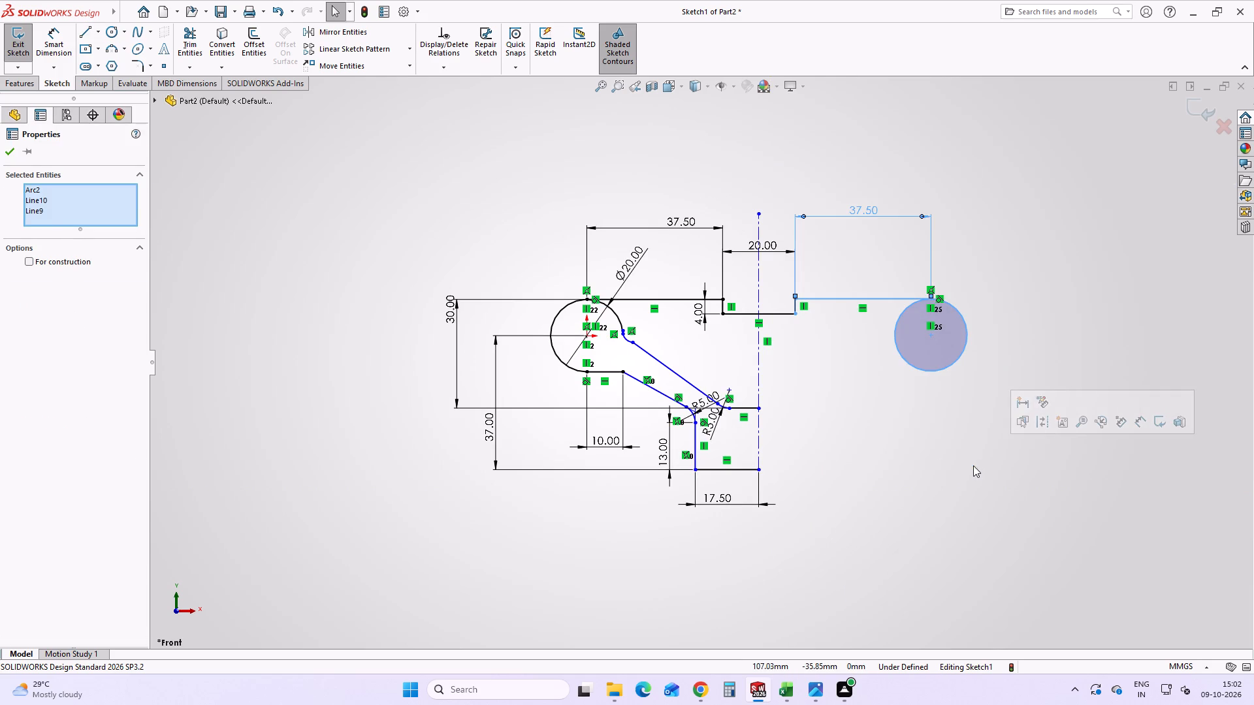
key("Delete")
left_click(784, 314)
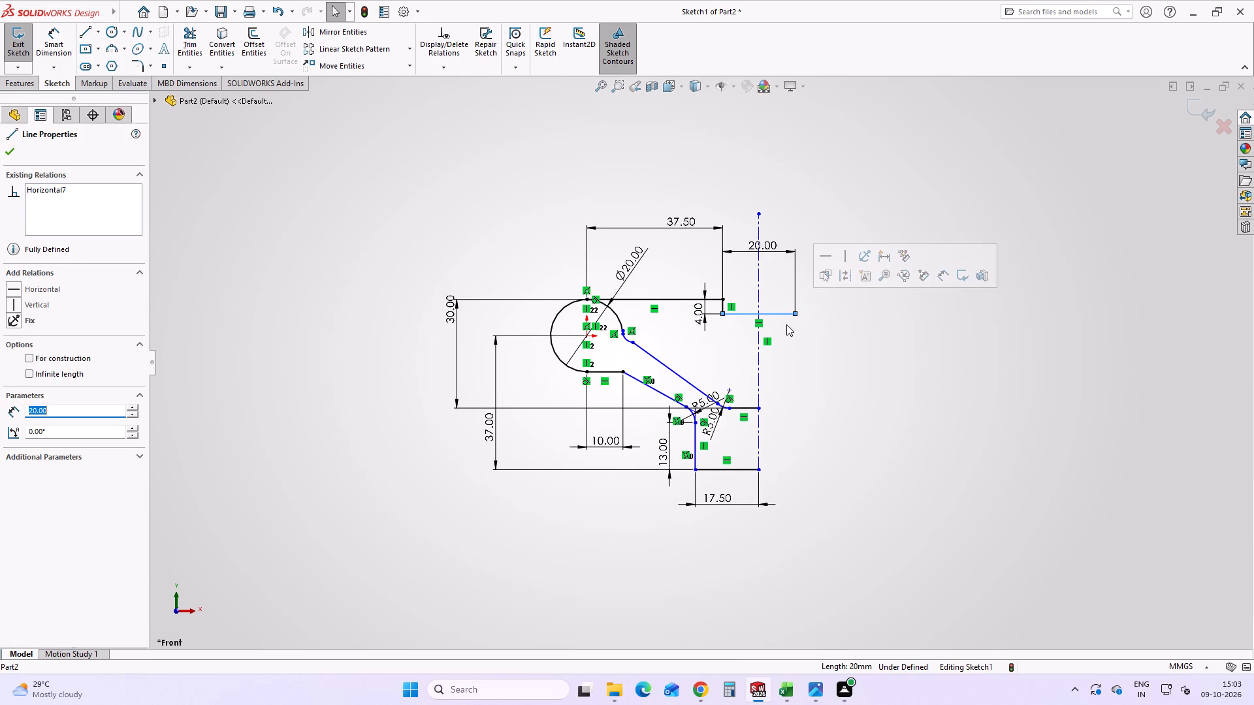
key("Delete")
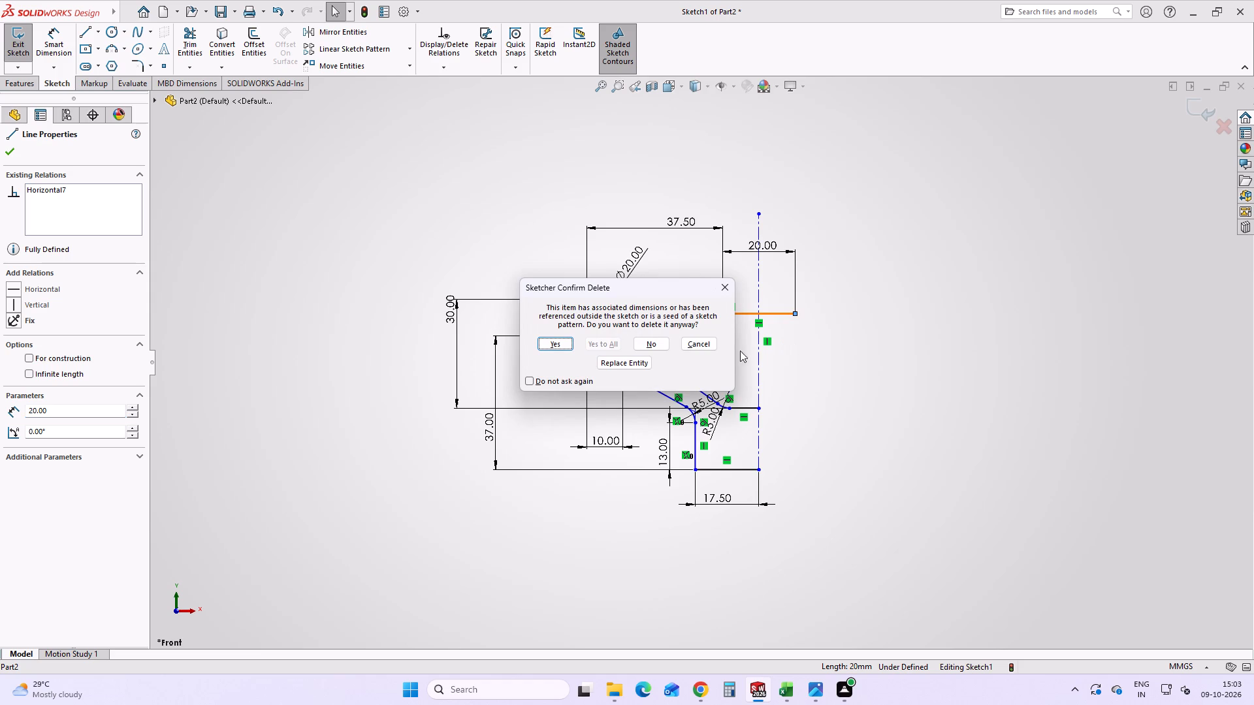
left_click(558, 341)
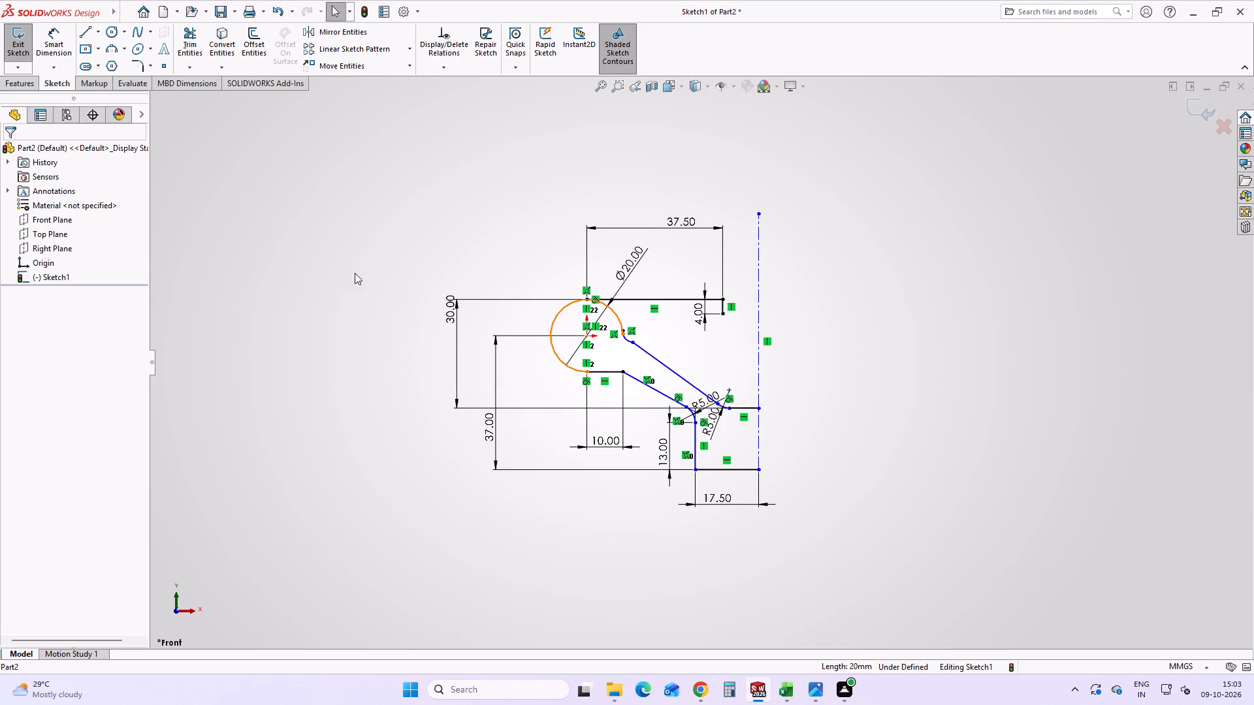
Draw a horizontal notch bottom line, about 10 mm long, from the notch side's lower end to the centerline.
left_click(86, 37)
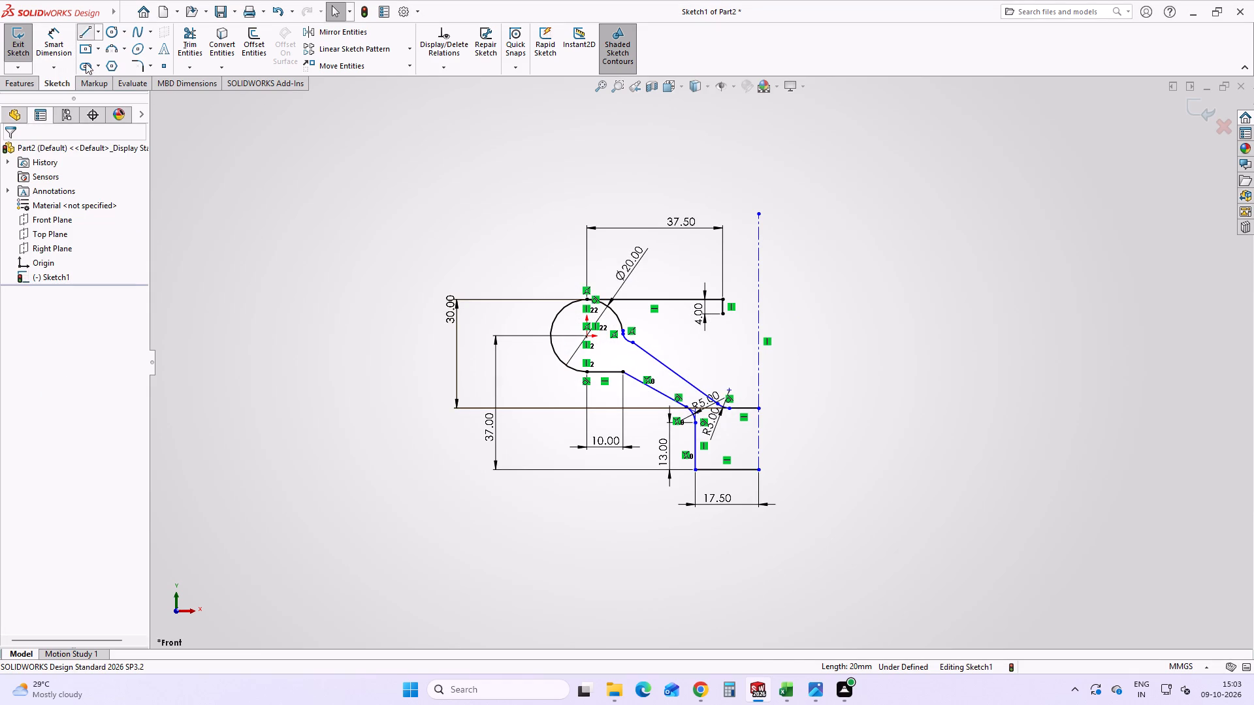
left_click(726, 313)
left_click(758, 313)
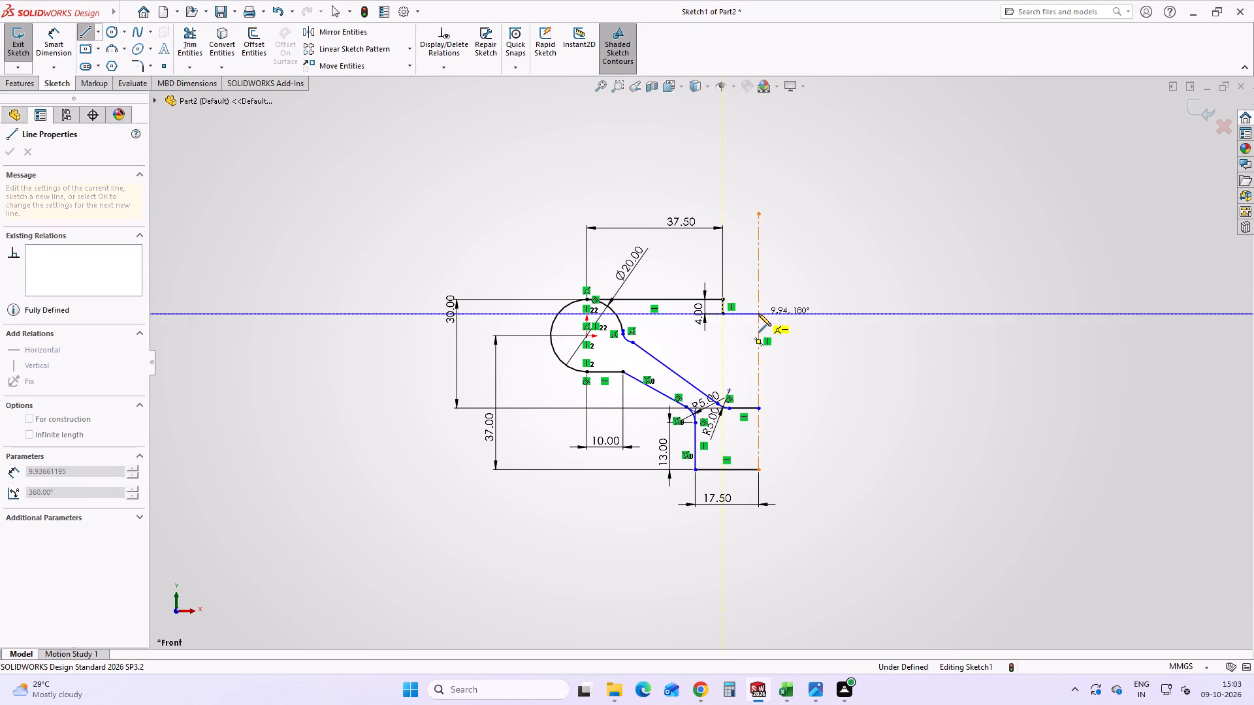
key("Escape")
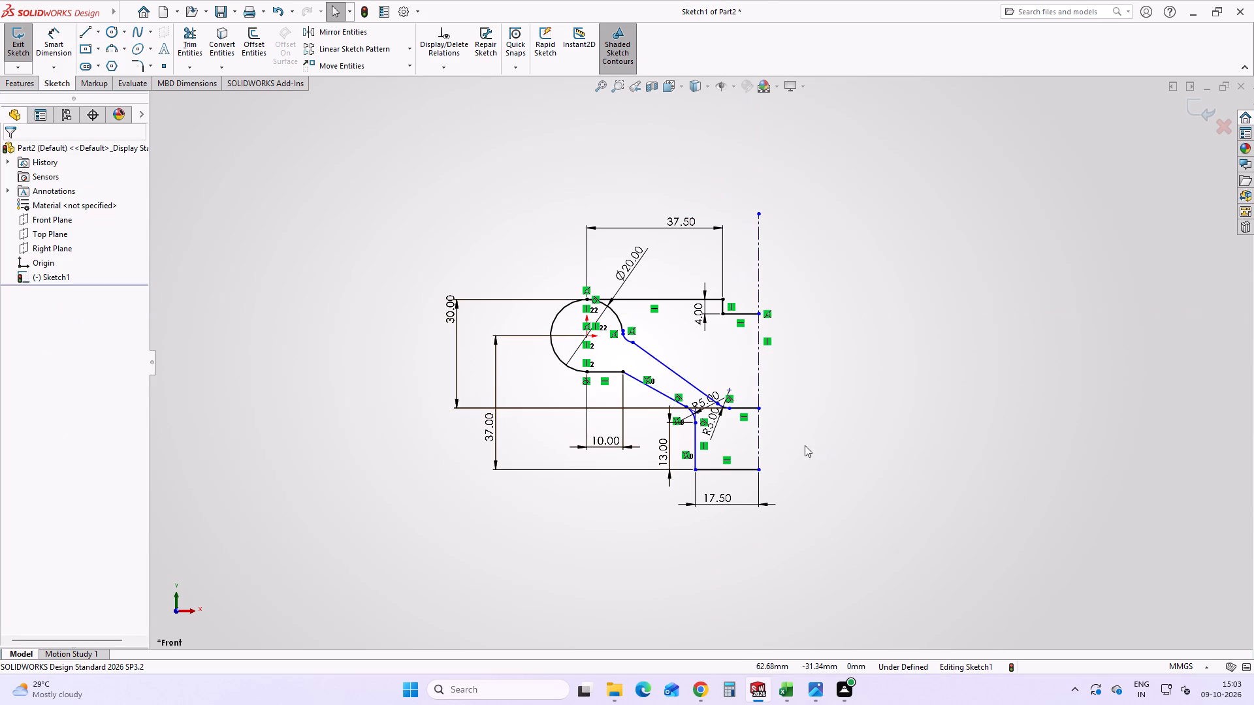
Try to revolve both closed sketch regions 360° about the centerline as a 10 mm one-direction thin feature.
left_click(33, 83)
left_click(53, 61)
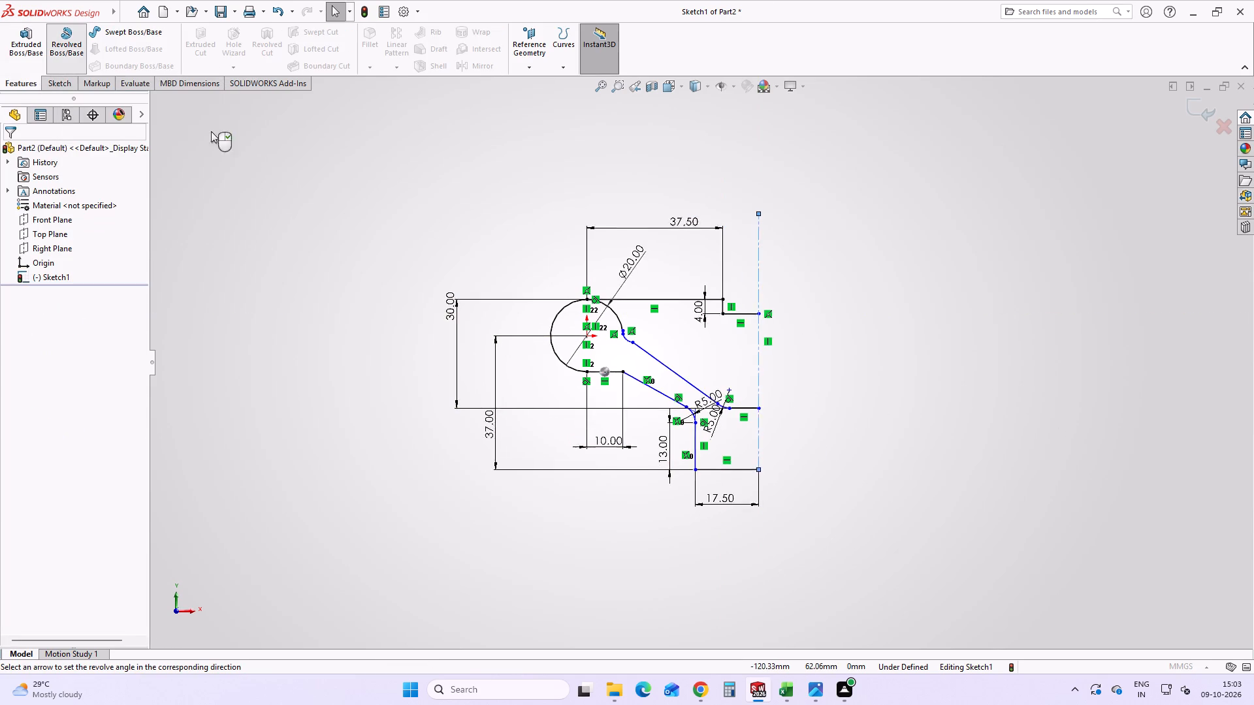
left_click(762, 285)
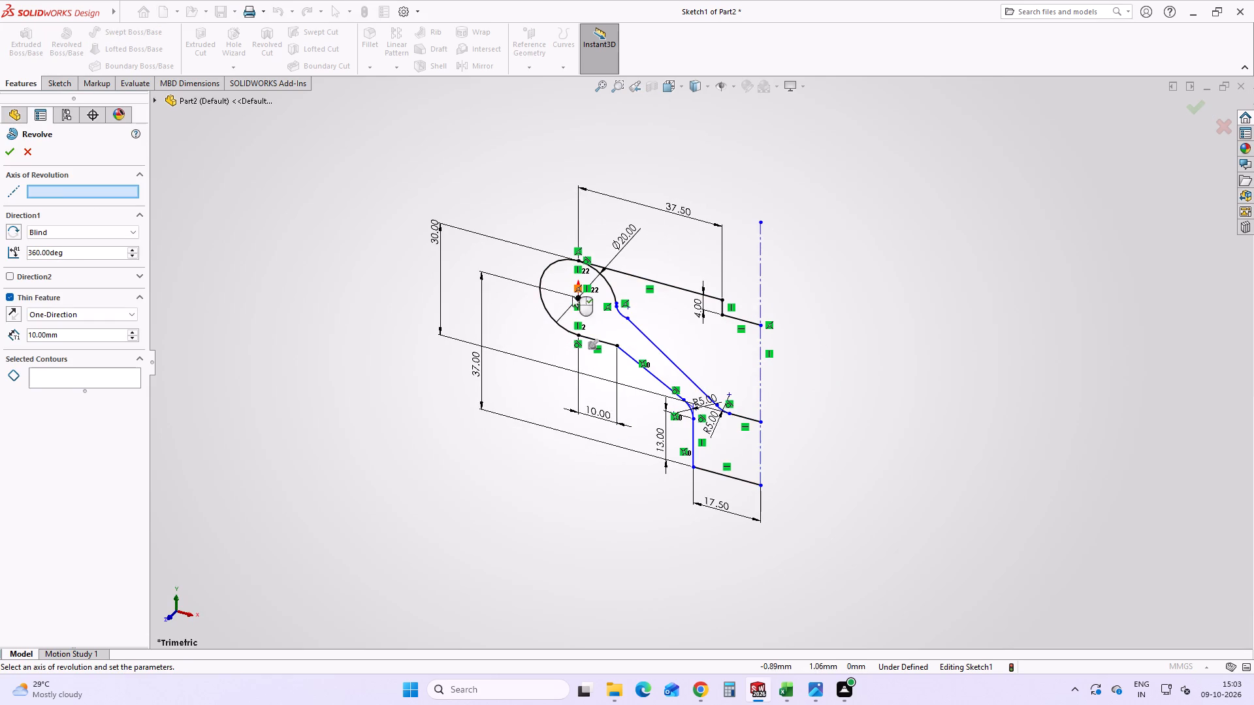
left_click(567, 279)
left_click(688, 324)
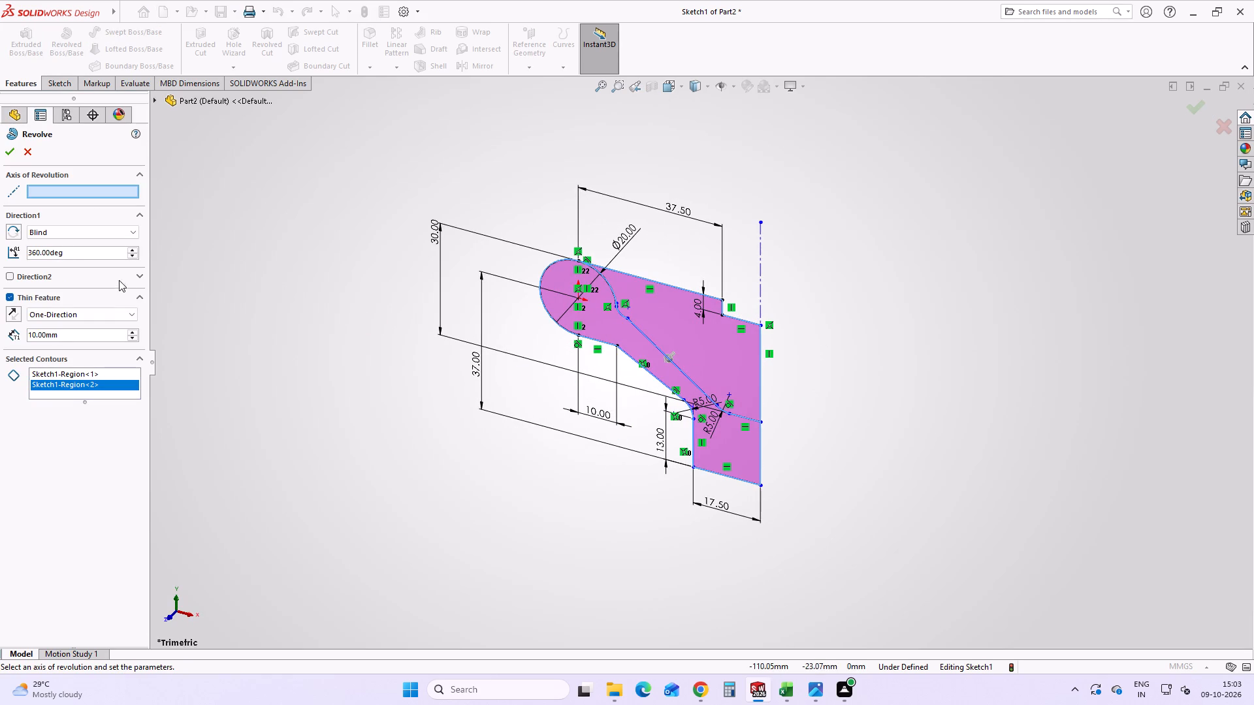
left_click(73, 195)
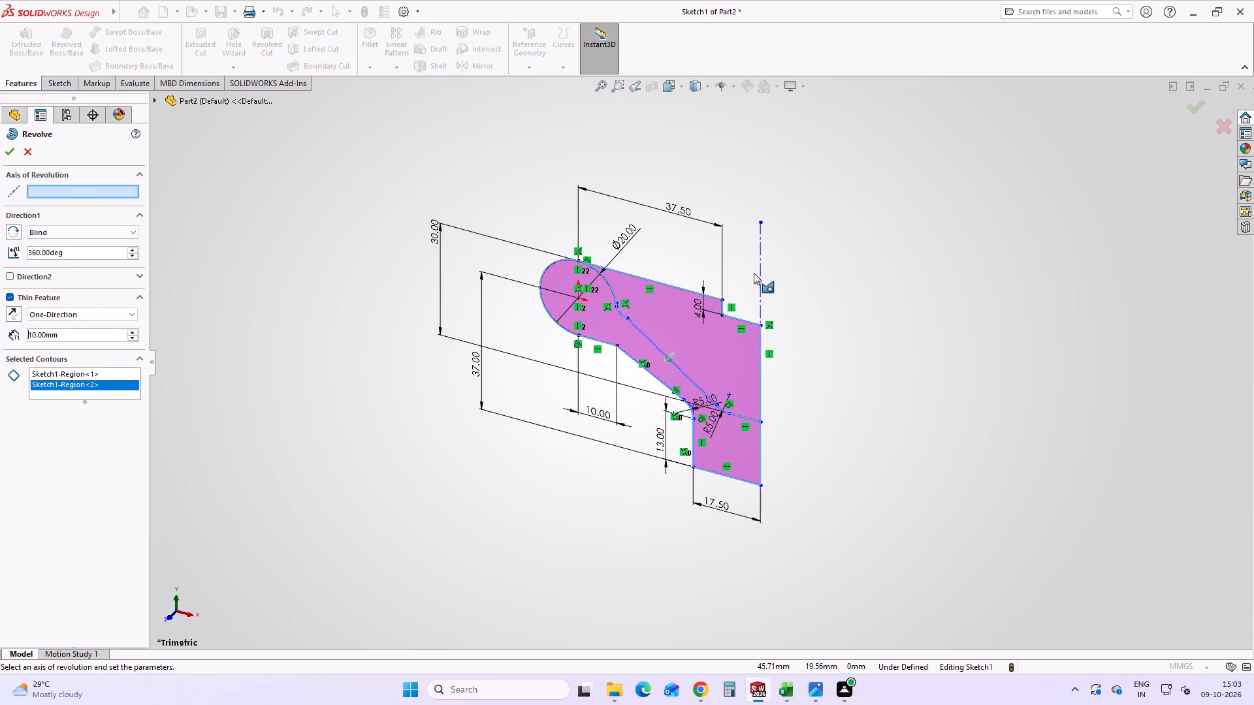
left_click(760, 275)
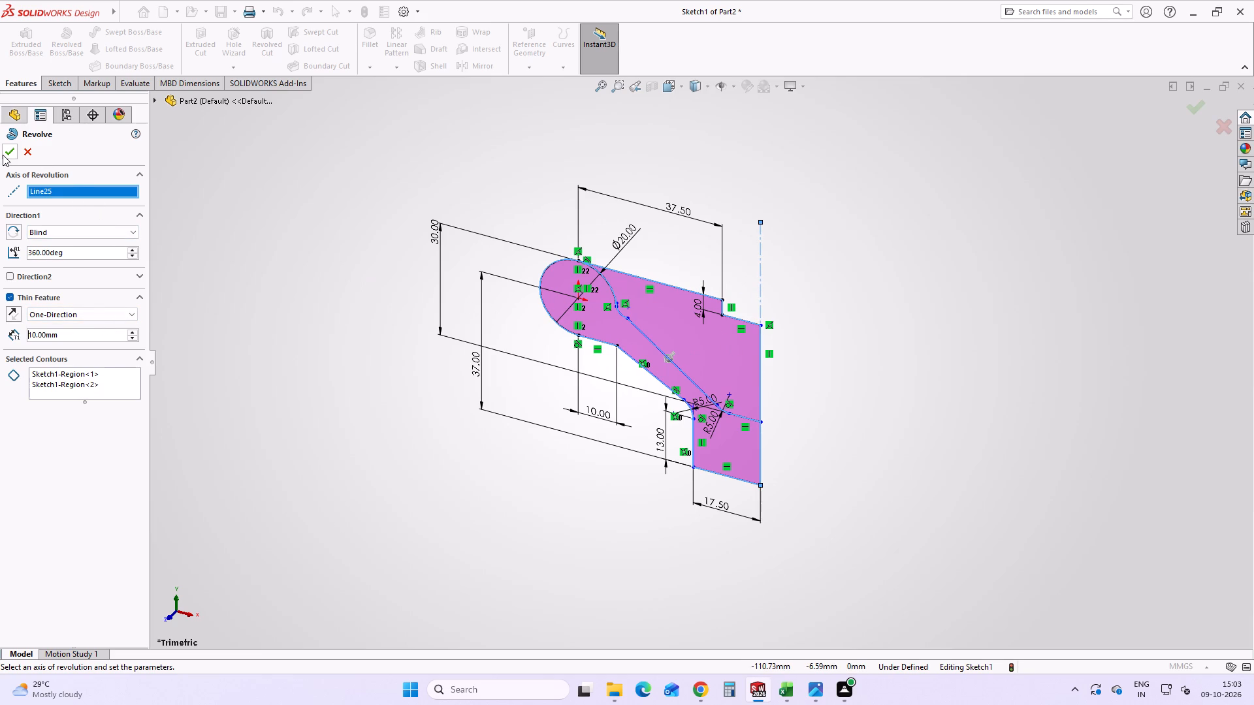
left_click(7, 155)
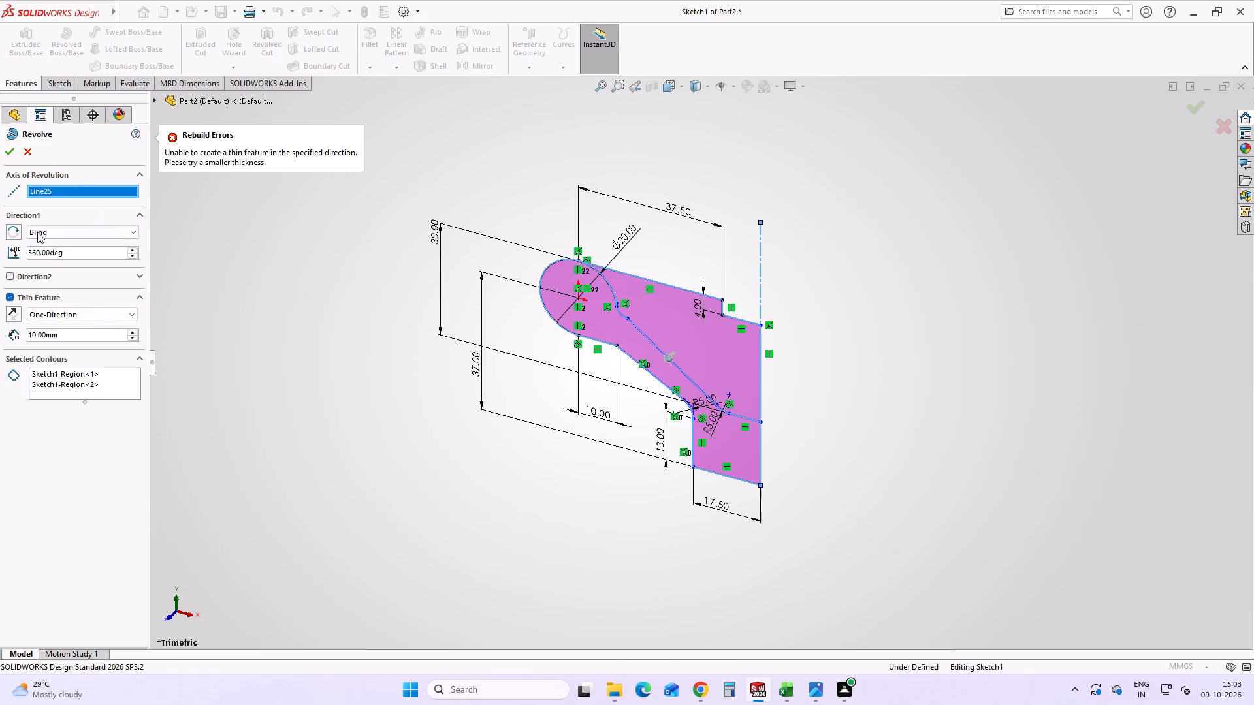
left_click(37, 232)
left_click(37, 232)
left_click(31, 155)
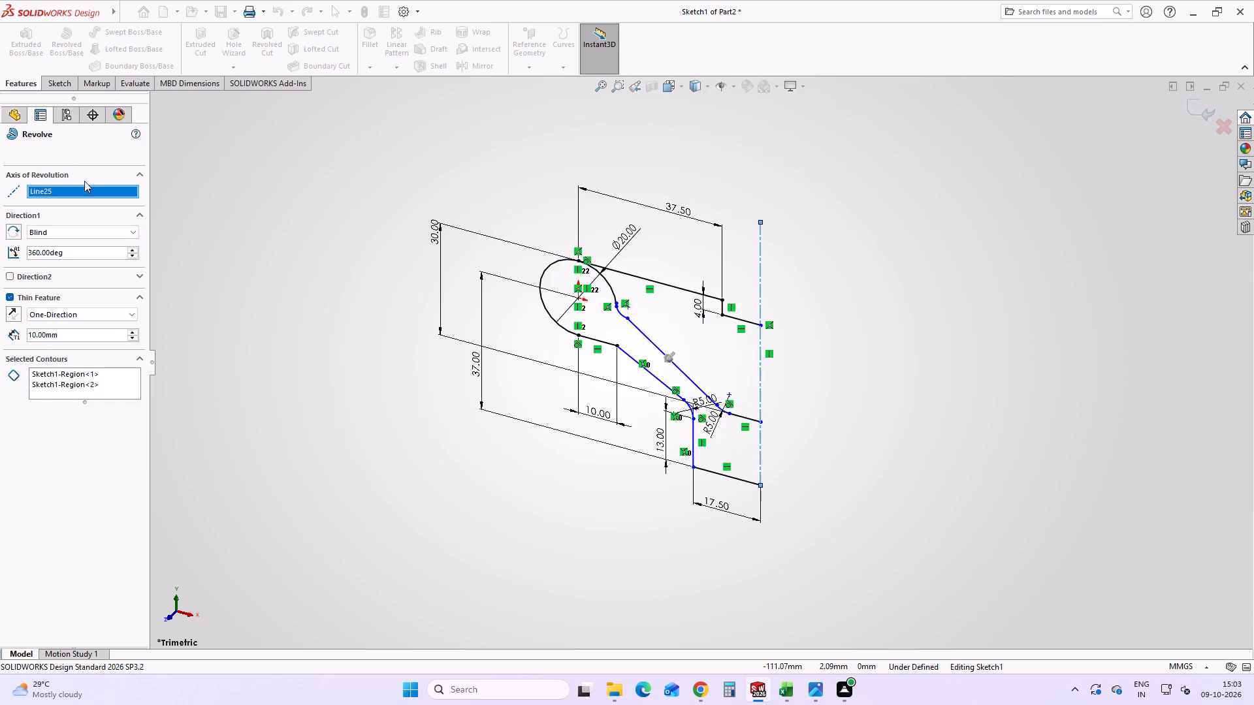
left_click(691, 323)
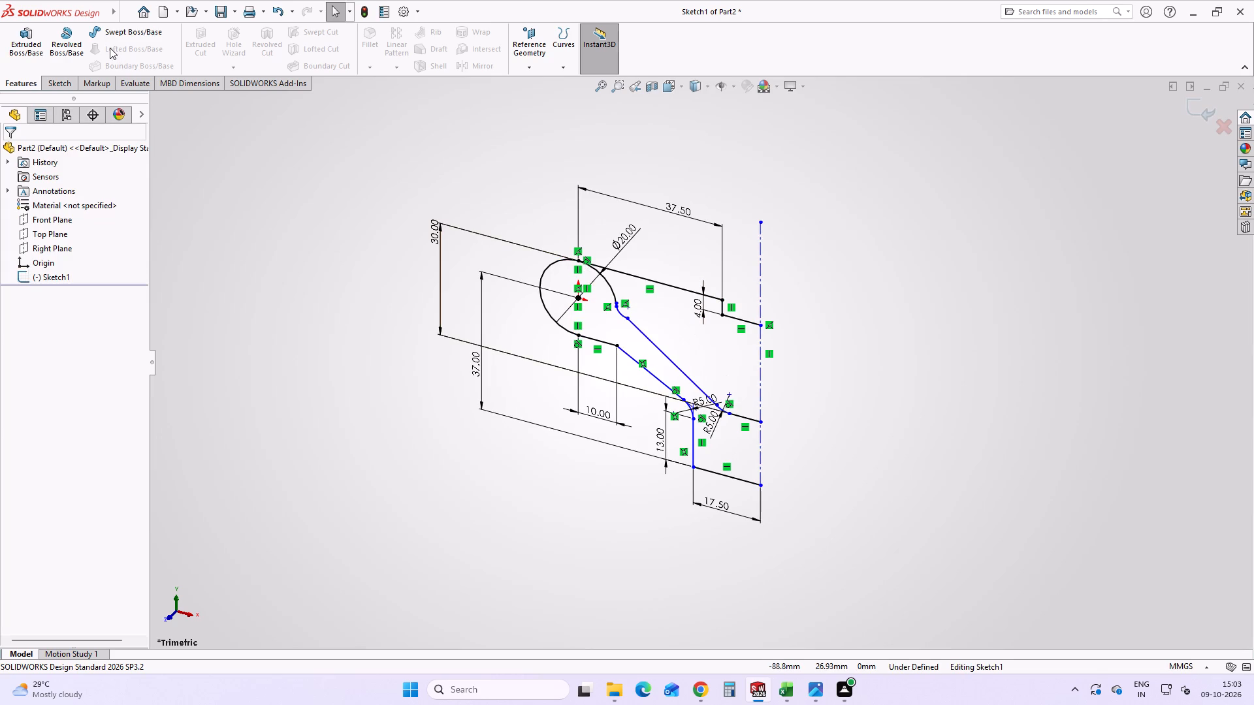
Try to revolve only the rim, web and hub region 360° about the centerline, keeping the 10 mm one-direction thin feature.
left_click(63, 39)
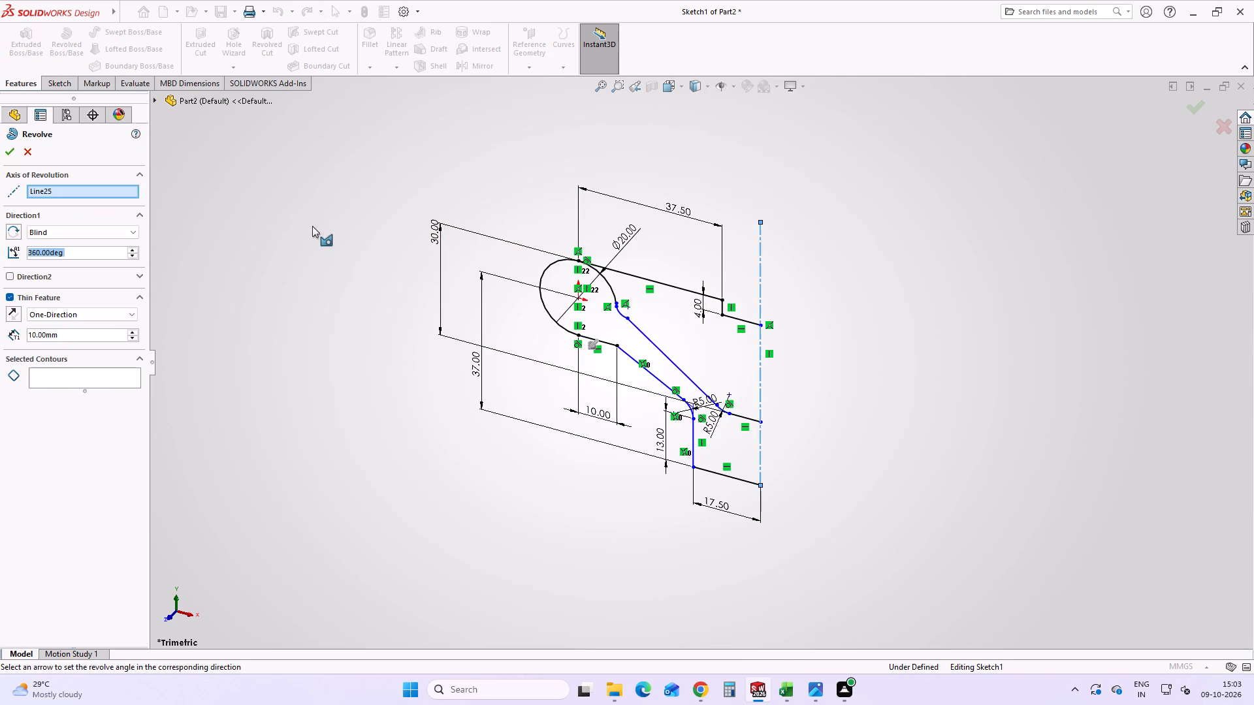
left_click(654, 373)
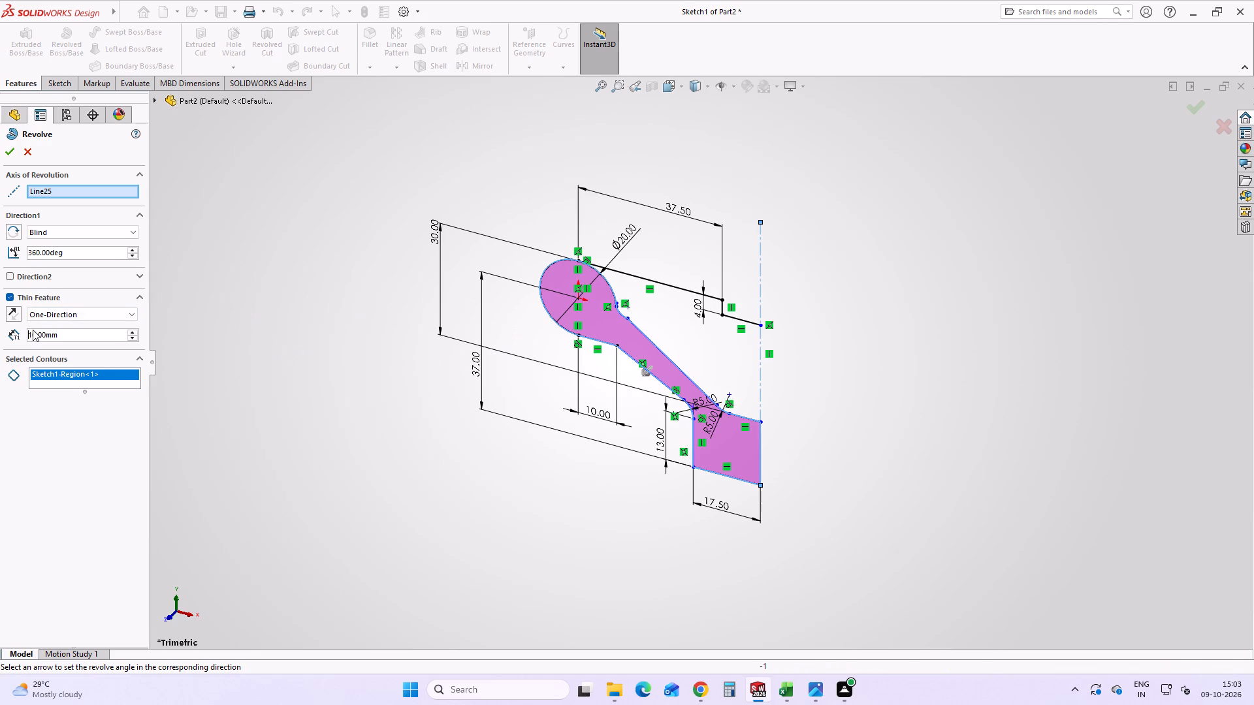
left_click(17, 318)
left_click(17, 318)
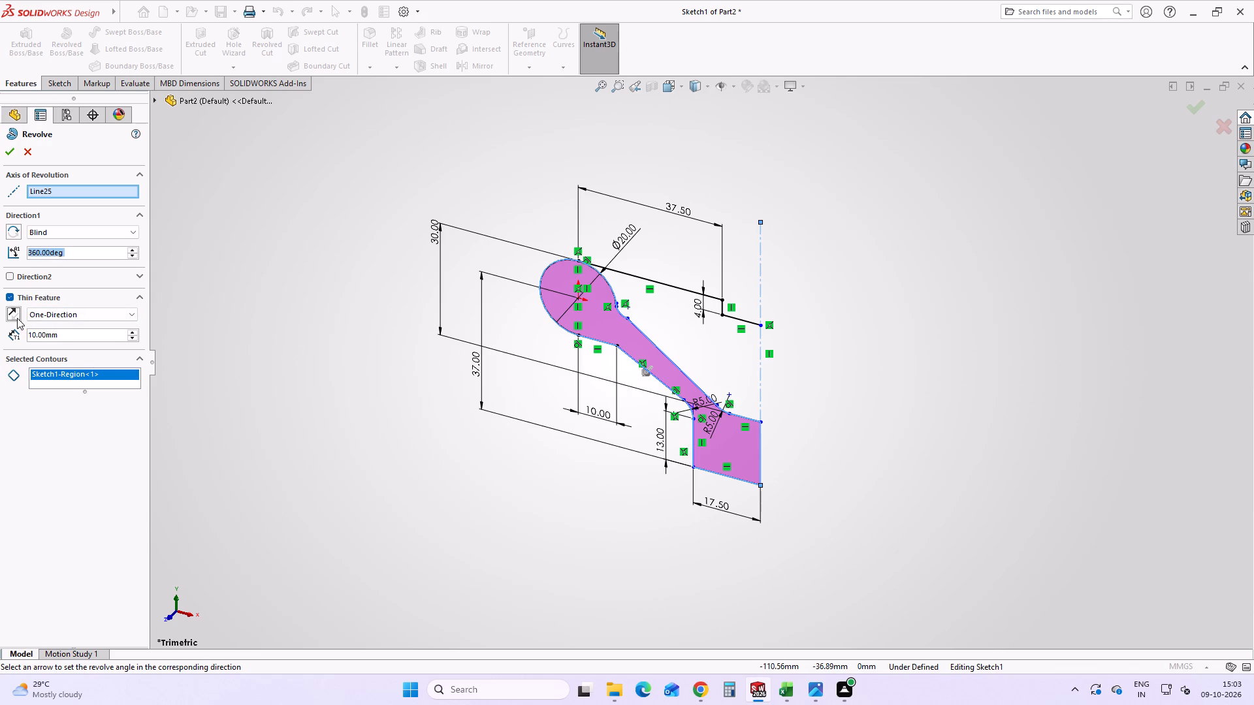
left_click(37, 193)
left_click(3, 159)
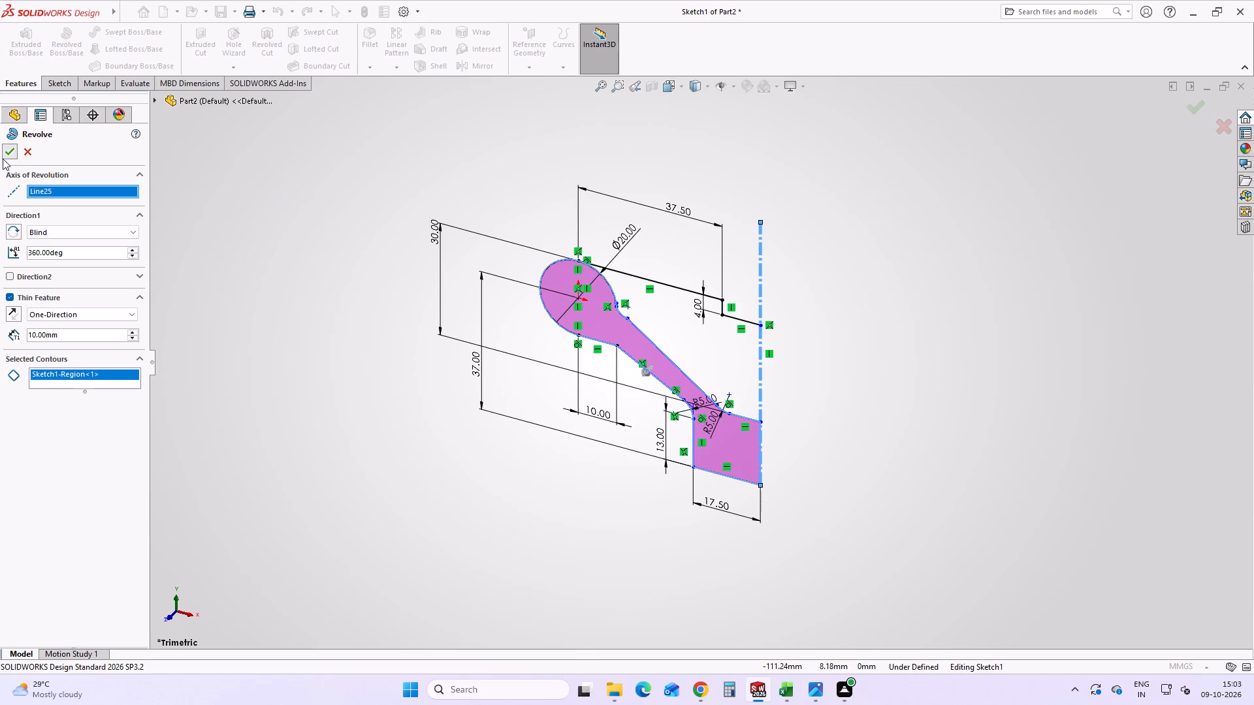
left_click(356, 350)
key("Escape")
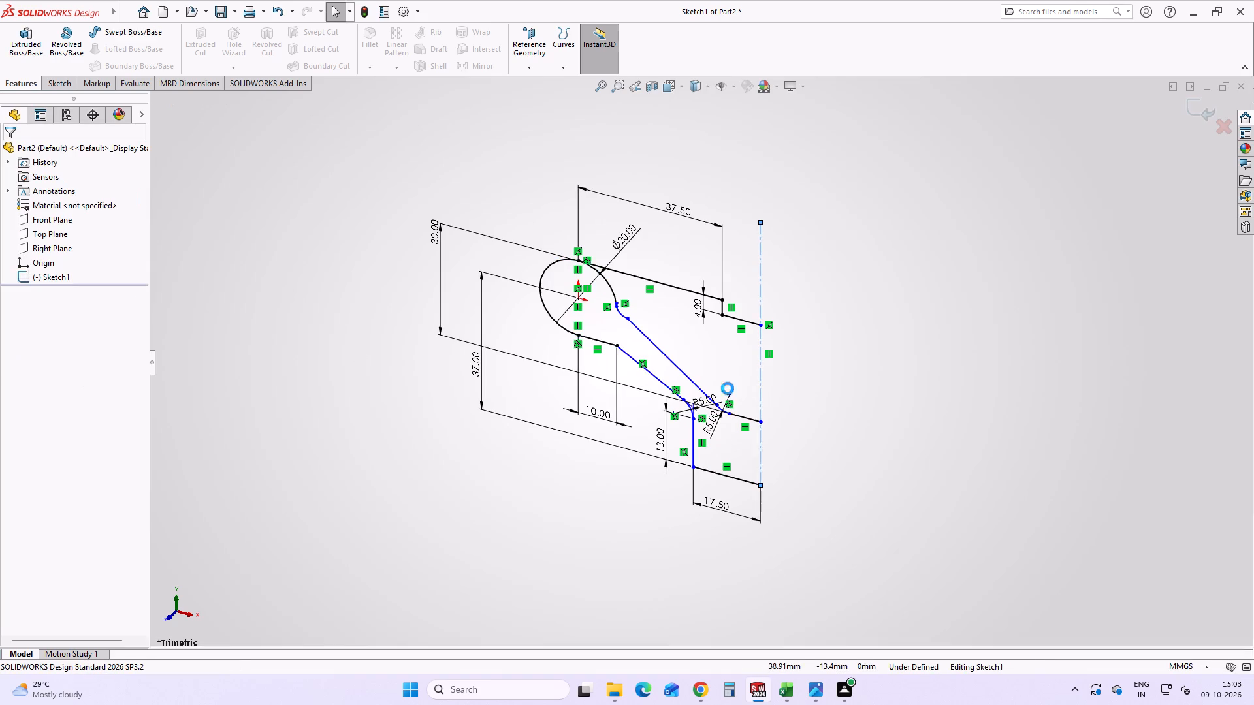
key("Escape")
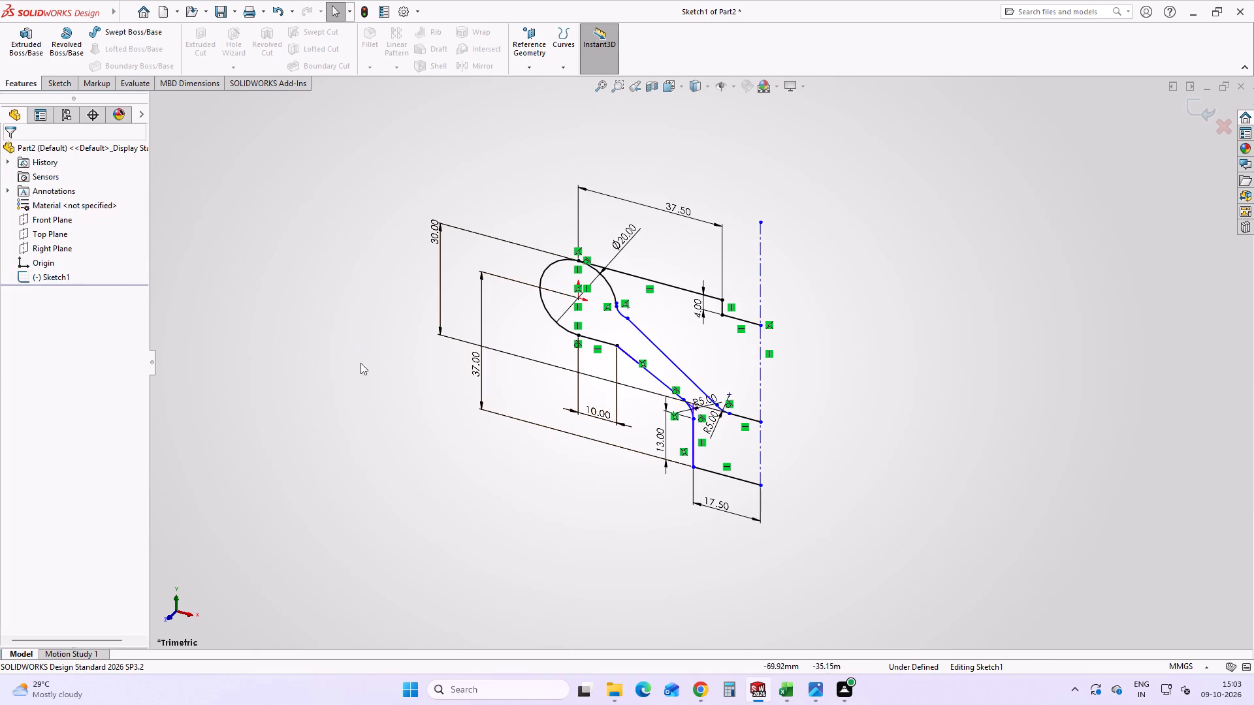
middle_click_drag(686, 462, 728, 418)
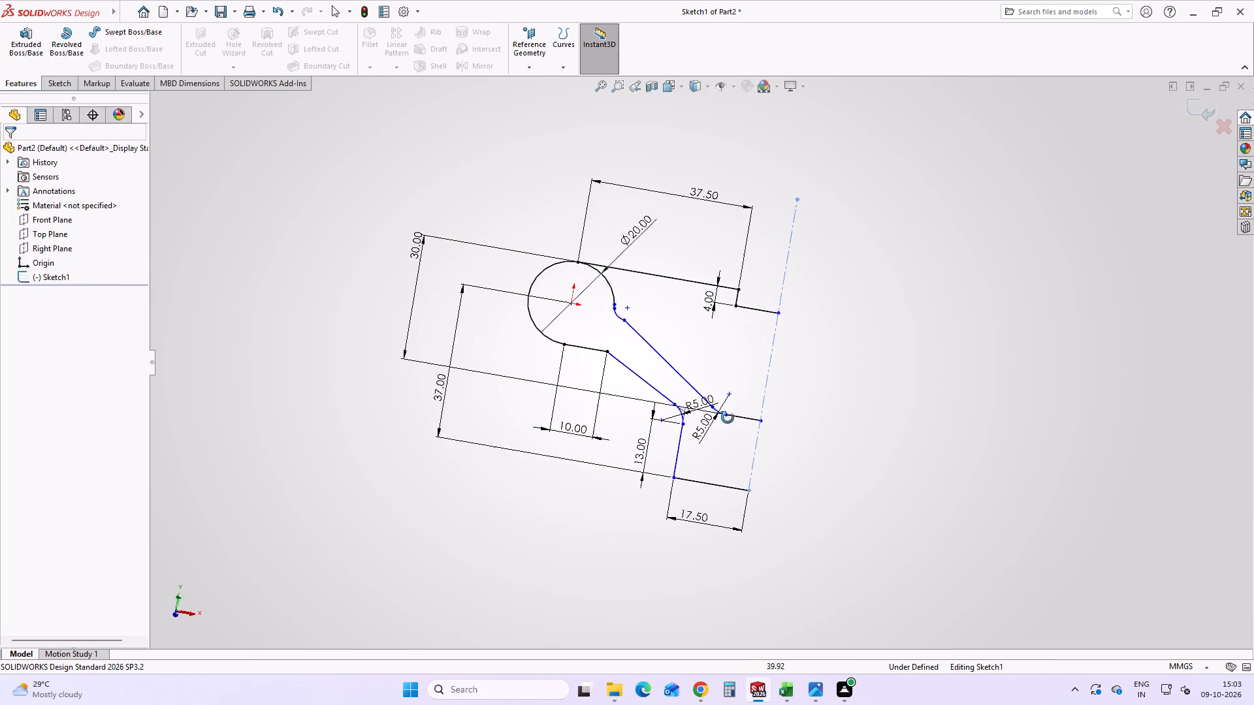
Draw a 43 mm vertical line along the centerline from the hub's lower corner to the end of the notch bottom line.
middle_click_drag(728, 418, 731, 383)
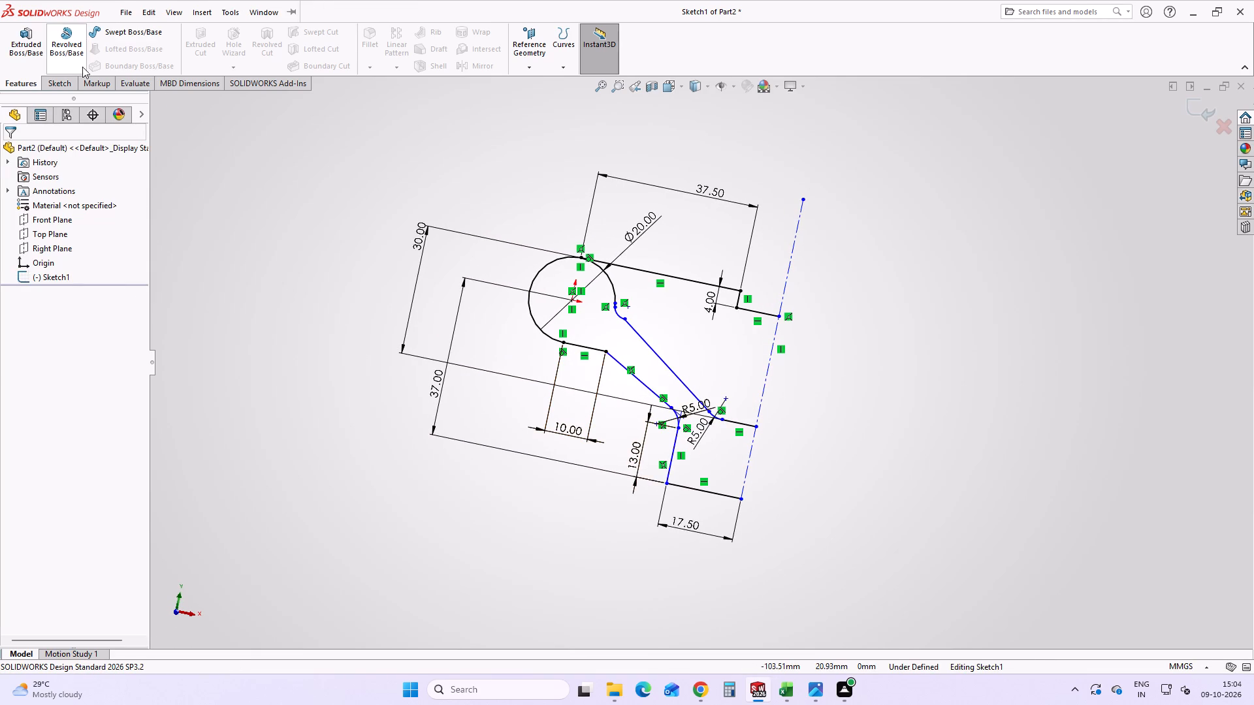
left_click(65, 80)
left_click(86, 37)
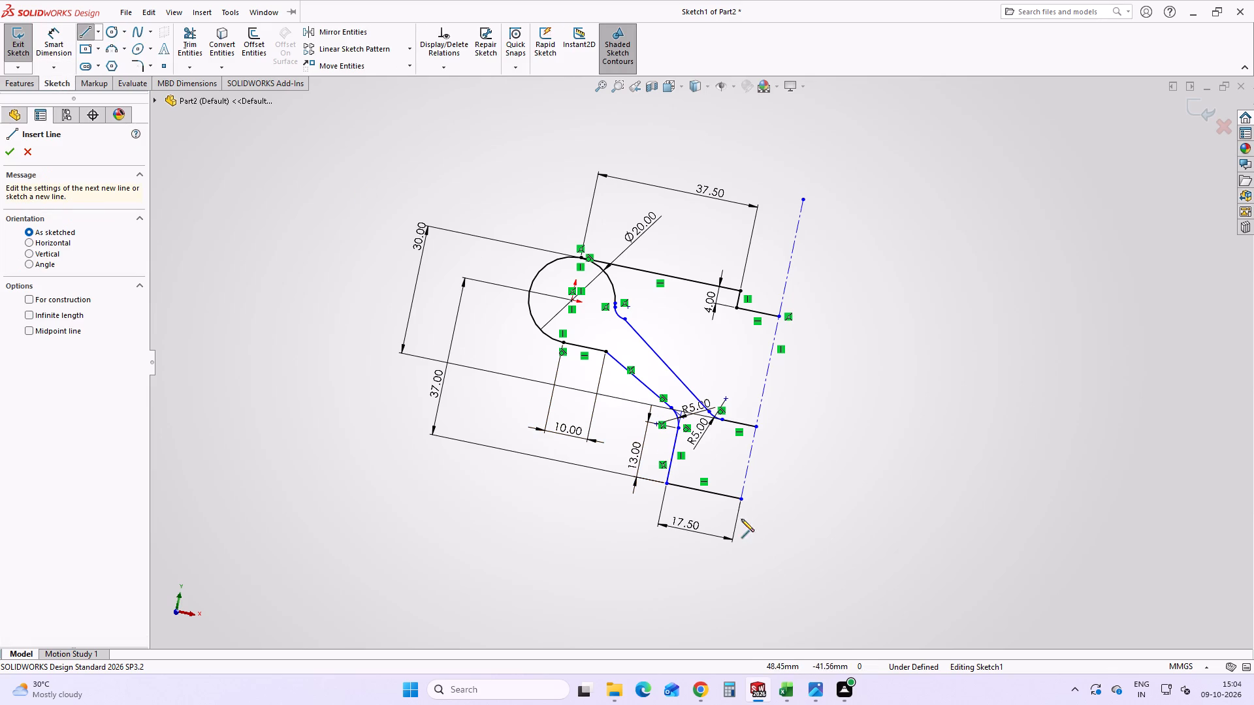
left_click(739, 502)
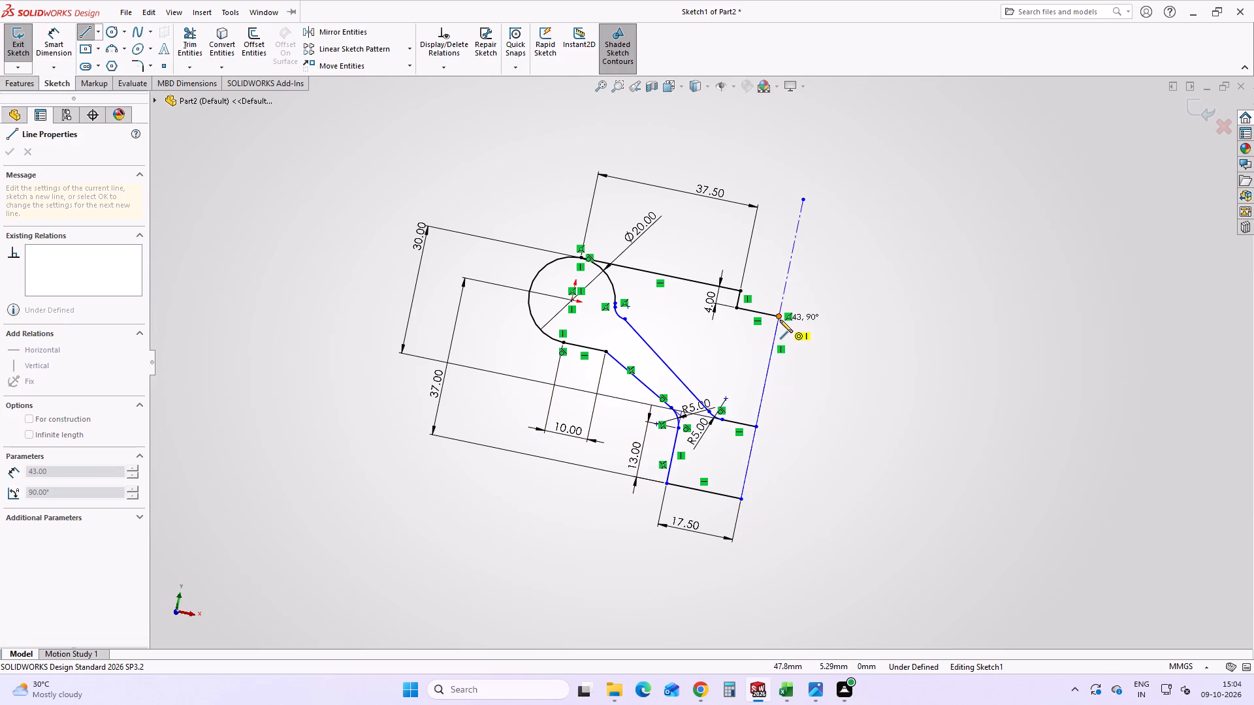
left_click(780, 320)
key("Escape")
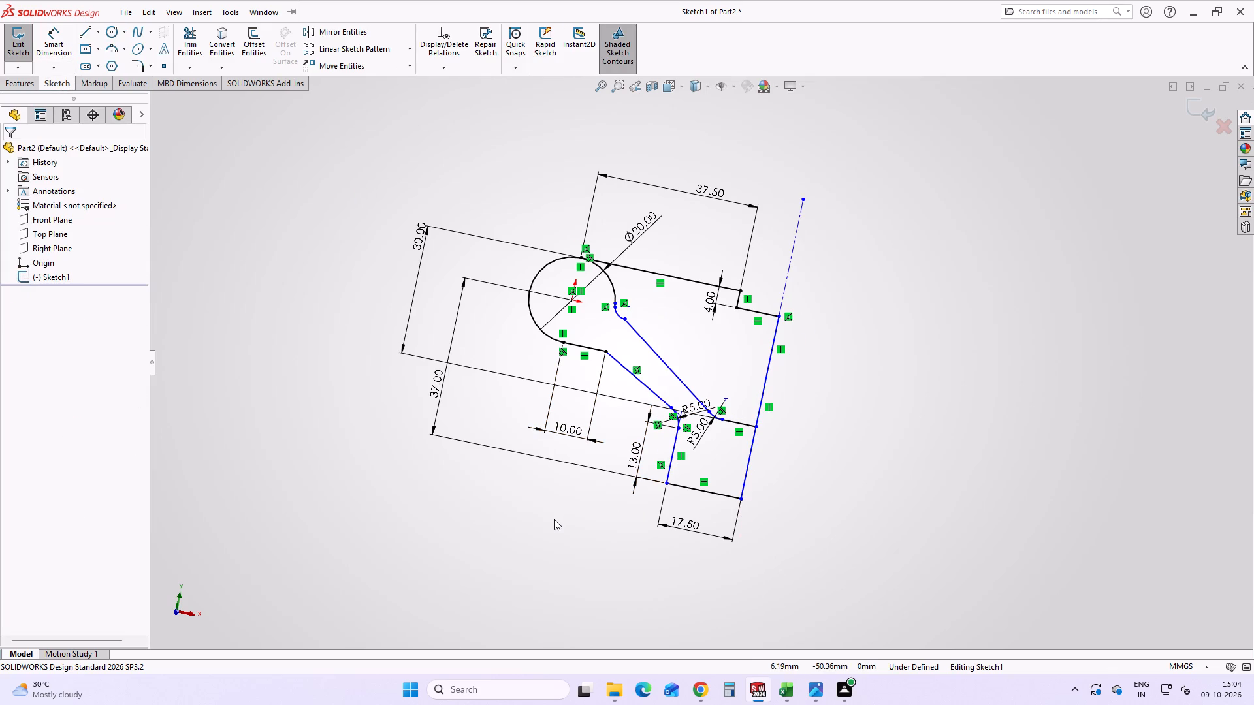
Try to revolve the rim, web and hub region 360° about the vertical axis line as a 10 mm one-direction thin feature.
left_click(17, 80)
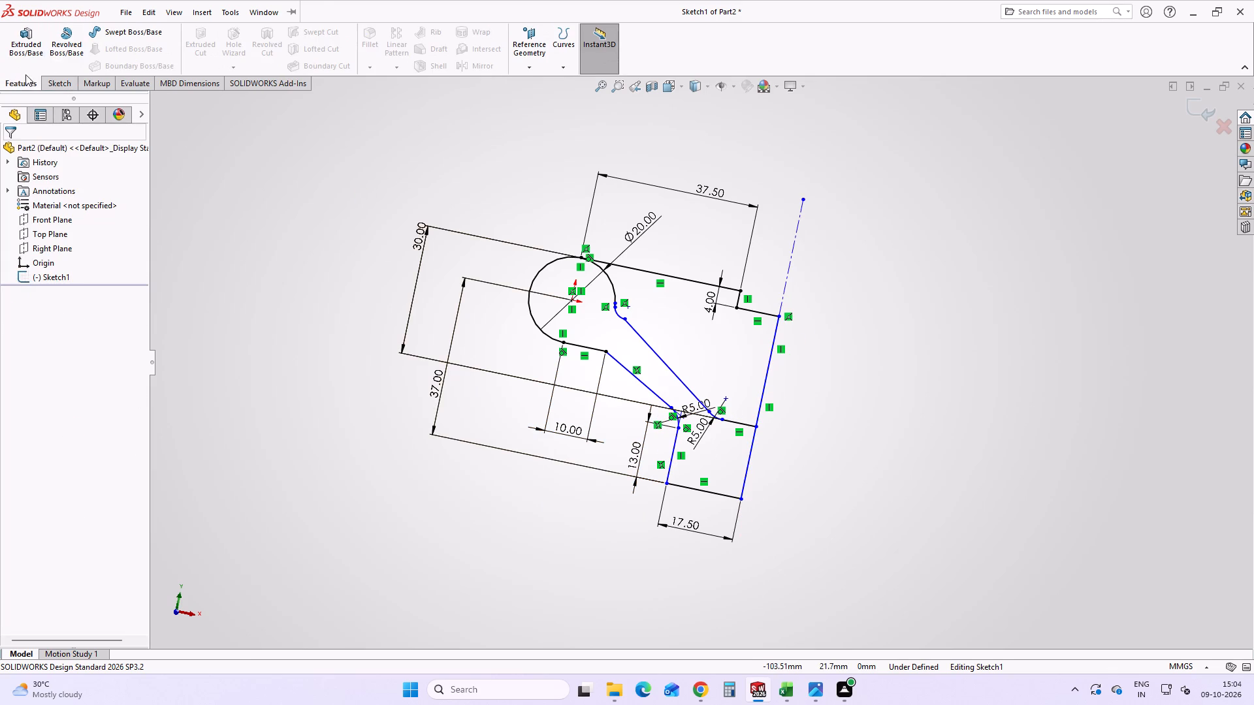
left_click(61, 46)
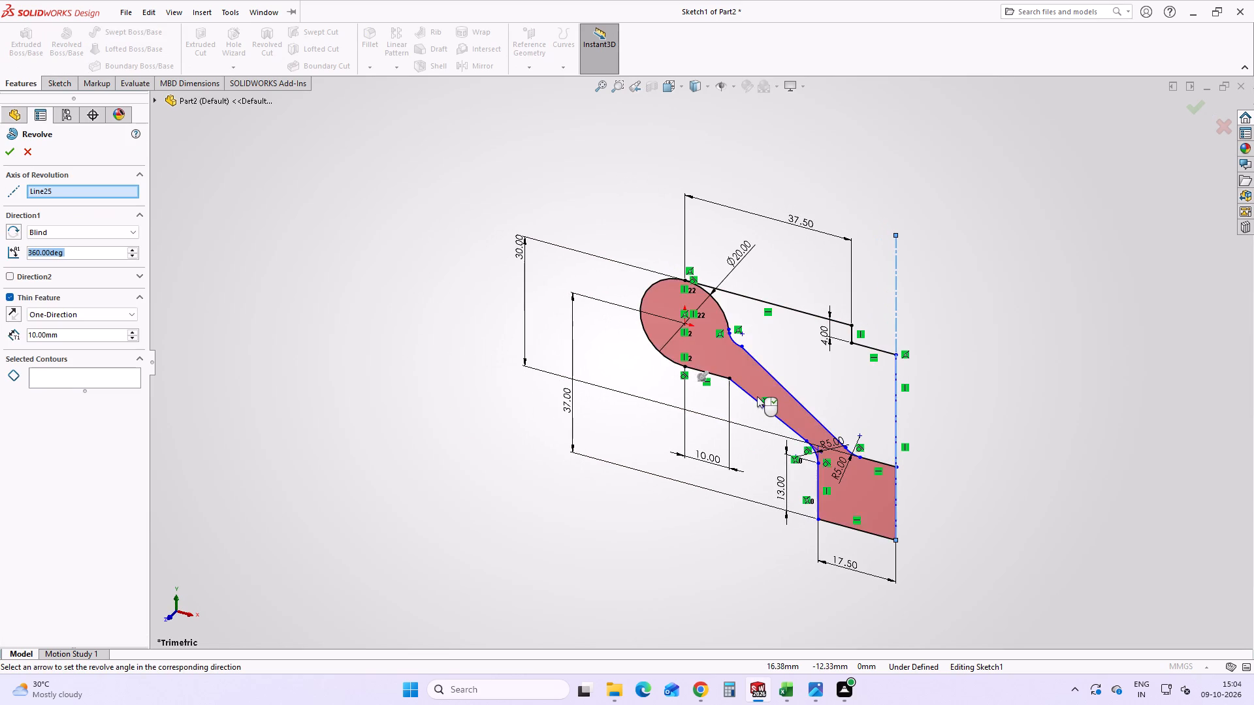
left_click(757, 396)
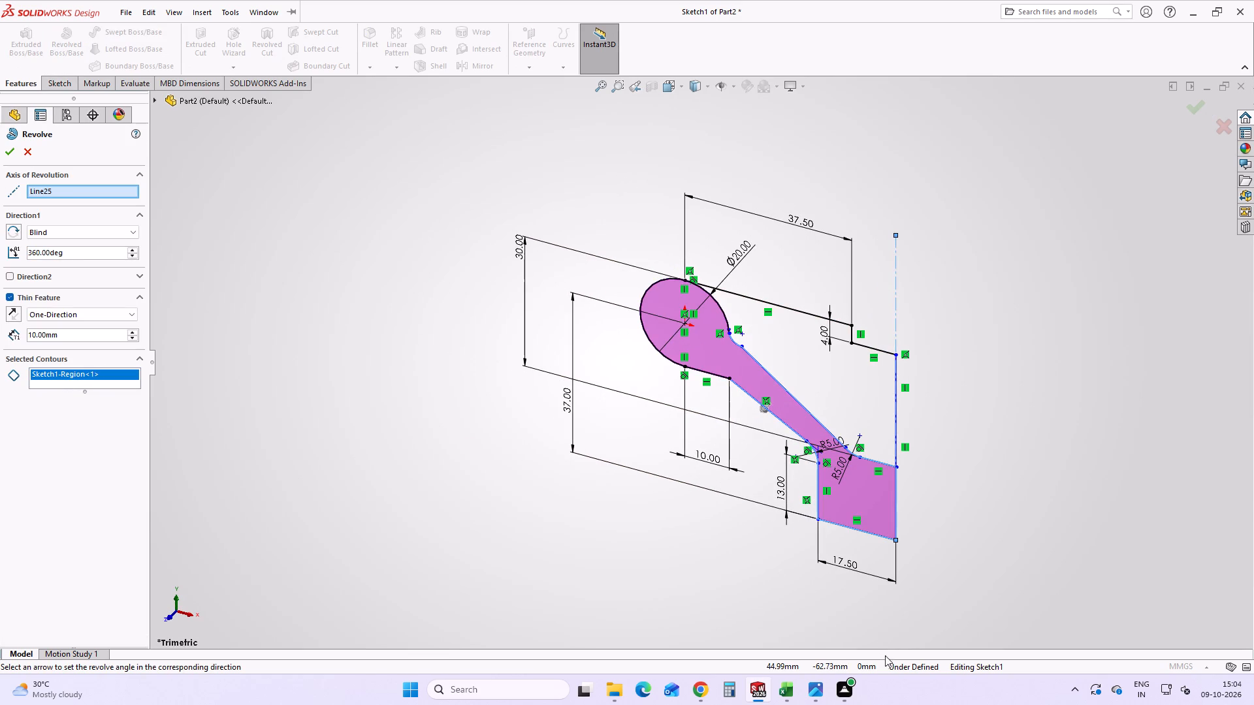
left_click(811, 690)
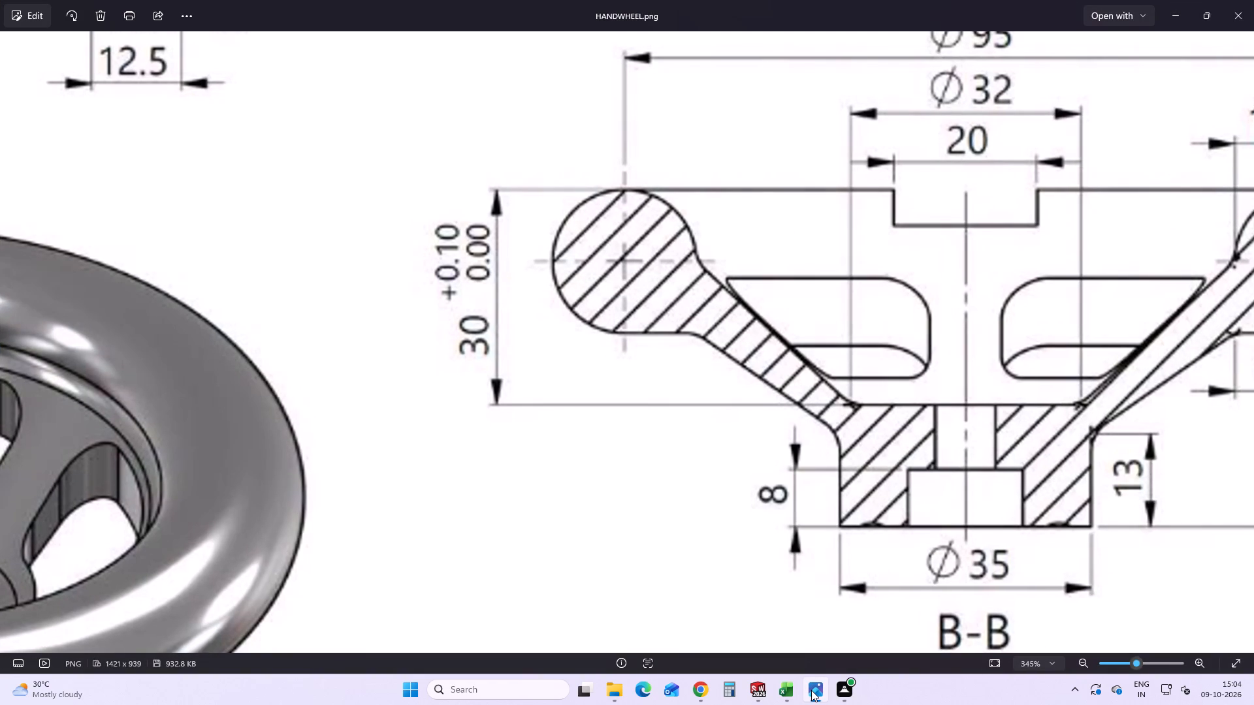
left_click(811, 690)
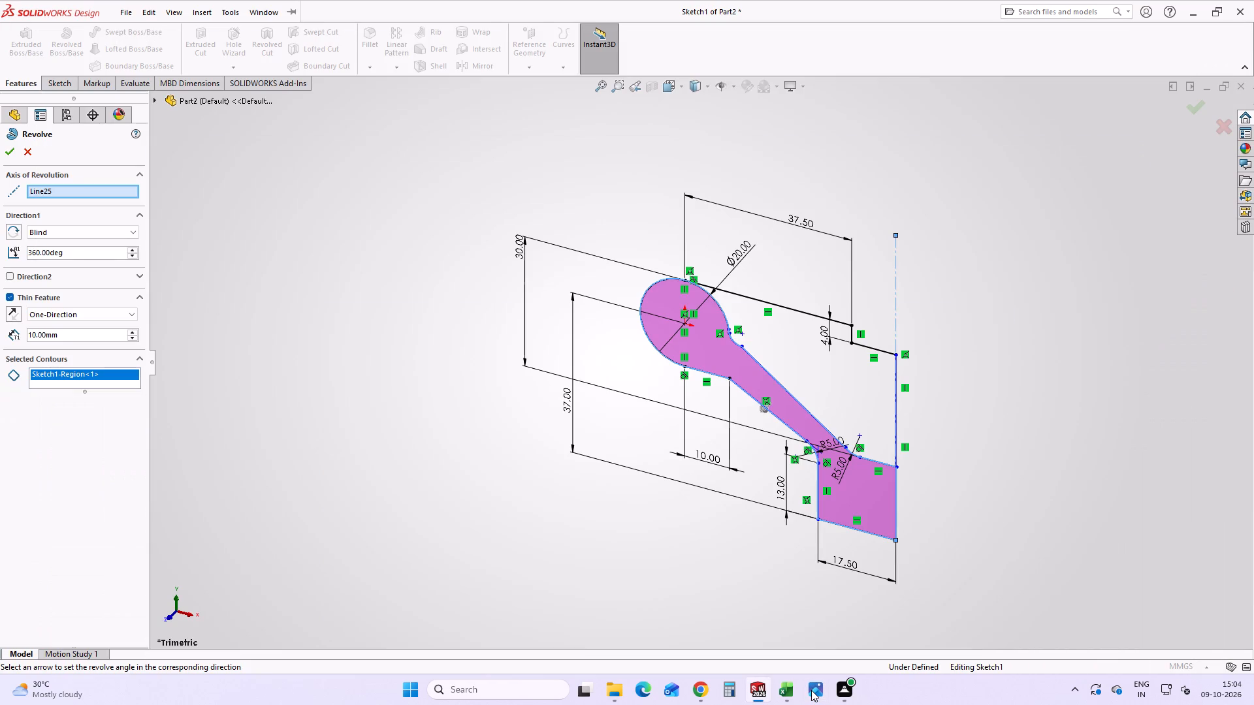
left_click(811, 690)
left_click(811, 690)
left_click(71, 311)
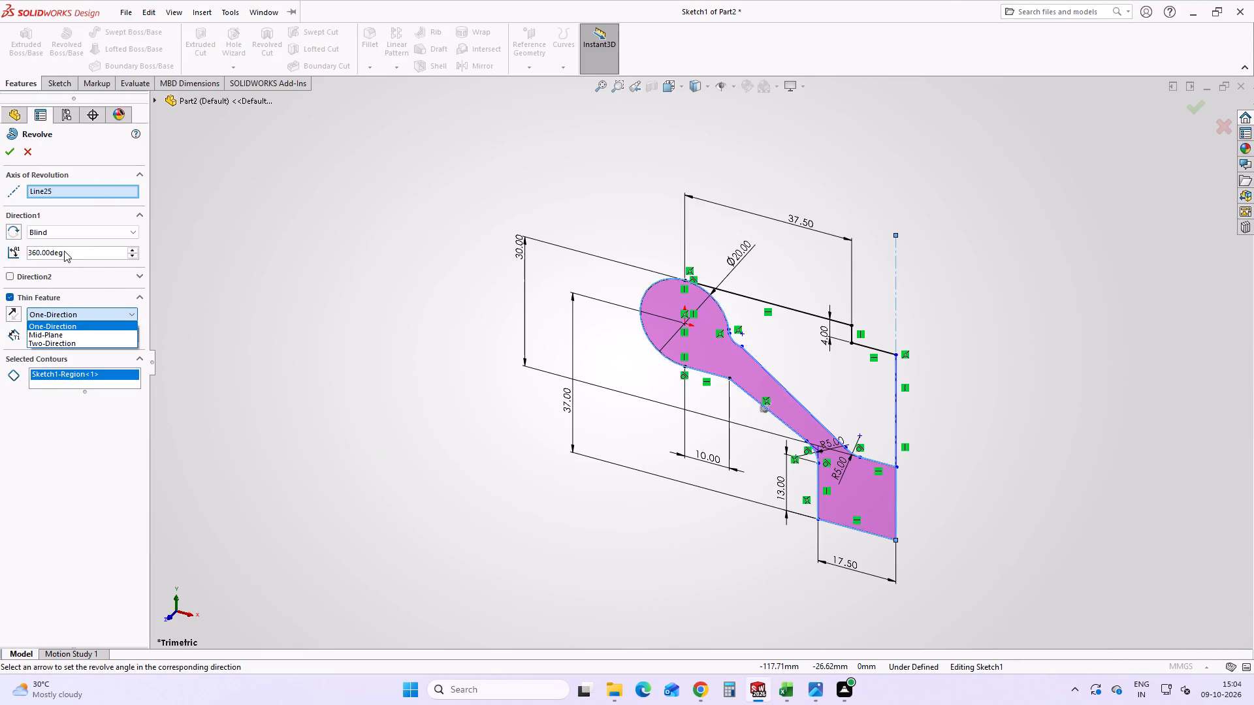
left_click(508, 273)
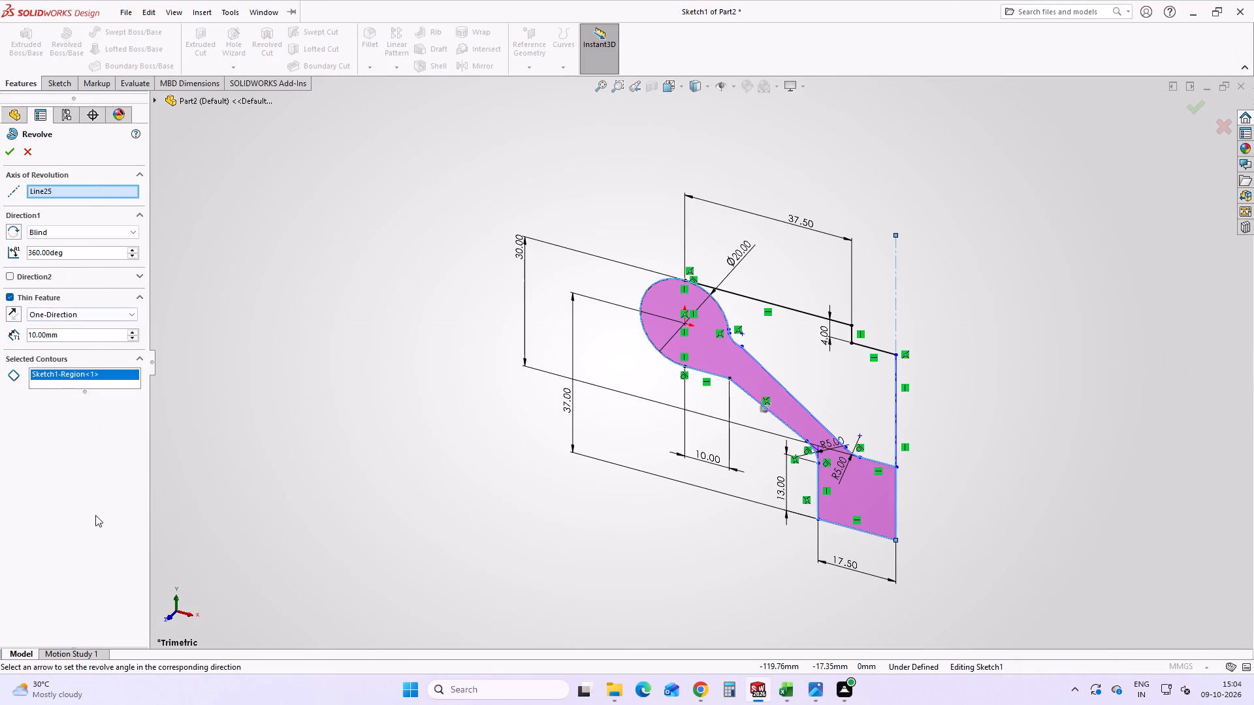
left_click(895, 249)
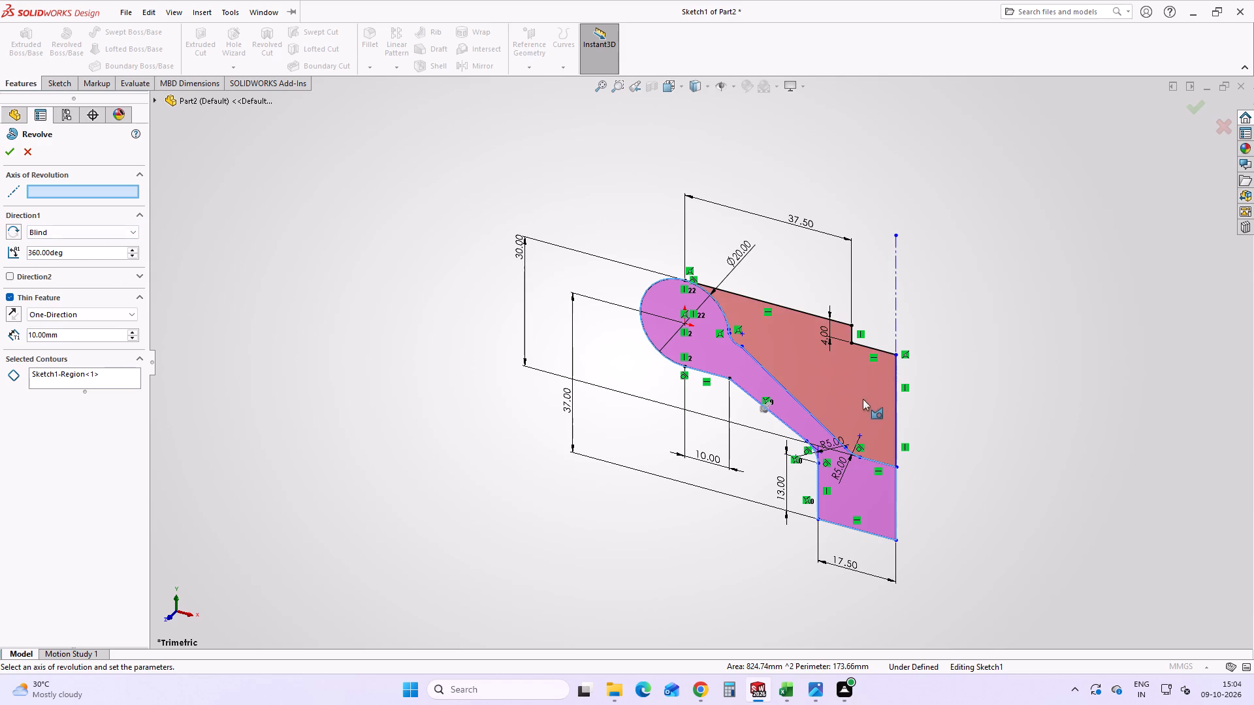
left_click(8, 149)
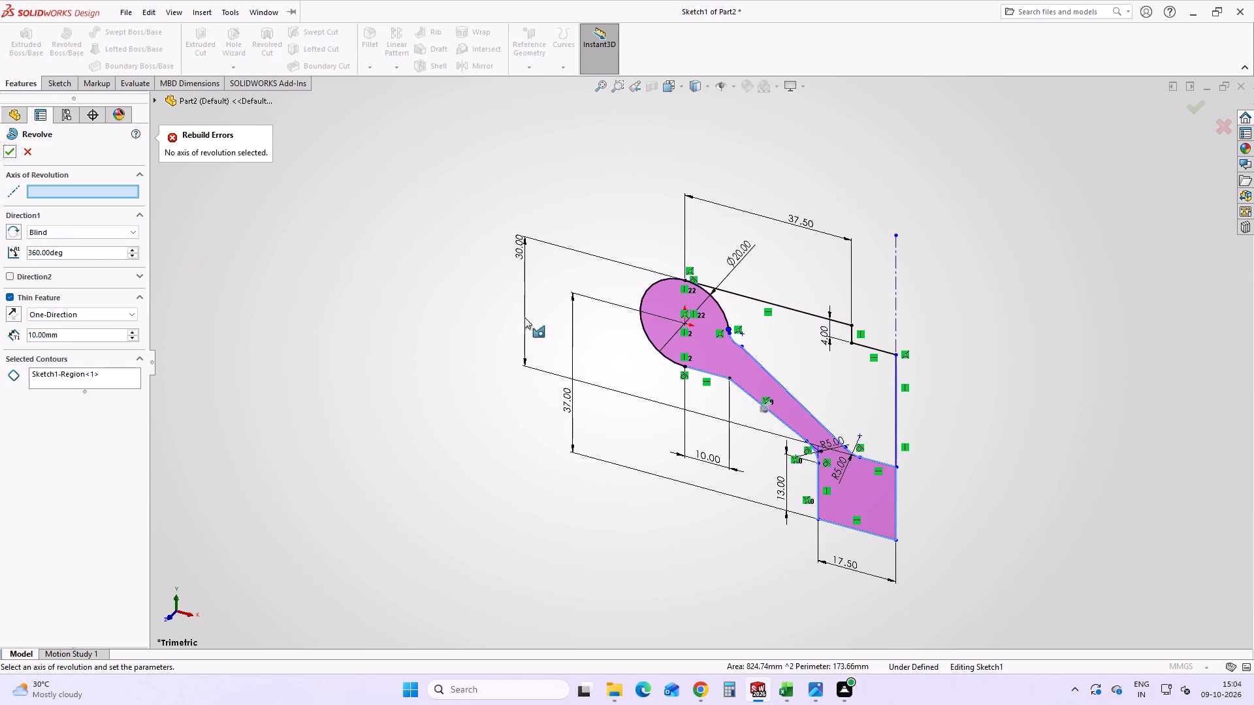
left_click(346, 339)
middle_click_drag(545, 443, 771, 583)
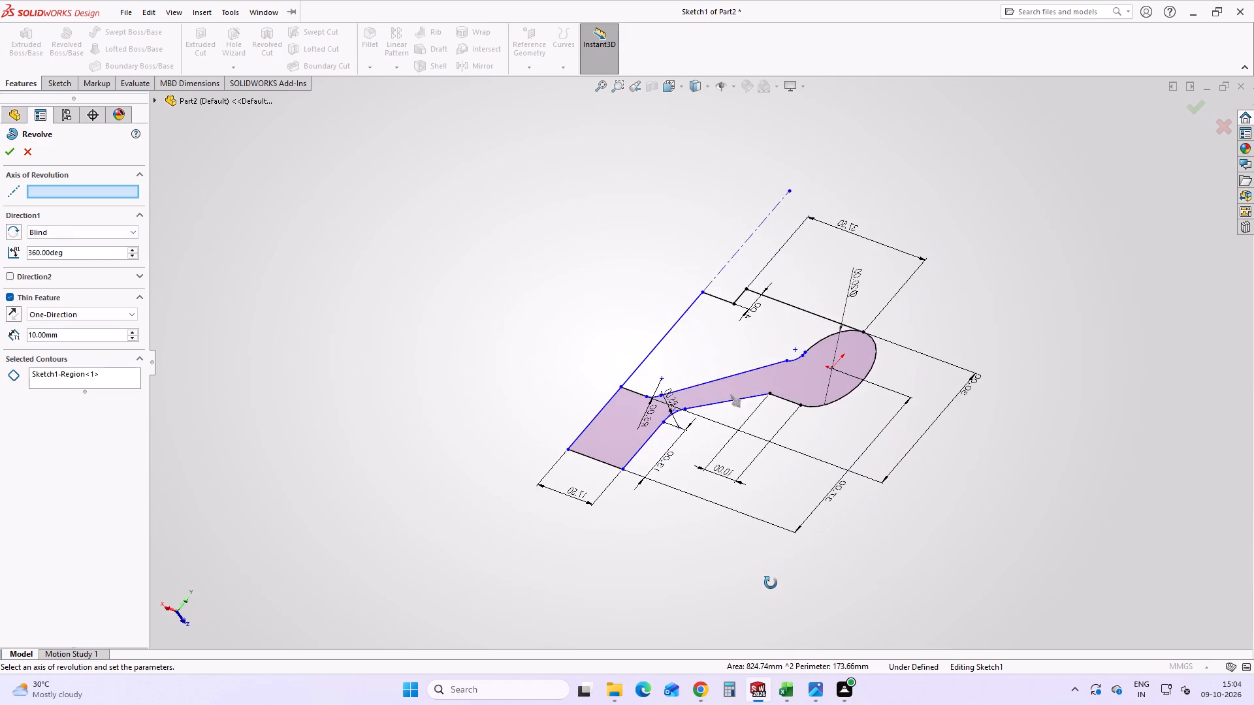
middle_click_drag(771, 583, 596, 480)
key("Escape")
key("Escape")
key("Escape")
Examine the profile sketch in the Front view and compare it with section B-B in HANDWHEEL.png.
scroll(721, 417, "up", 2)
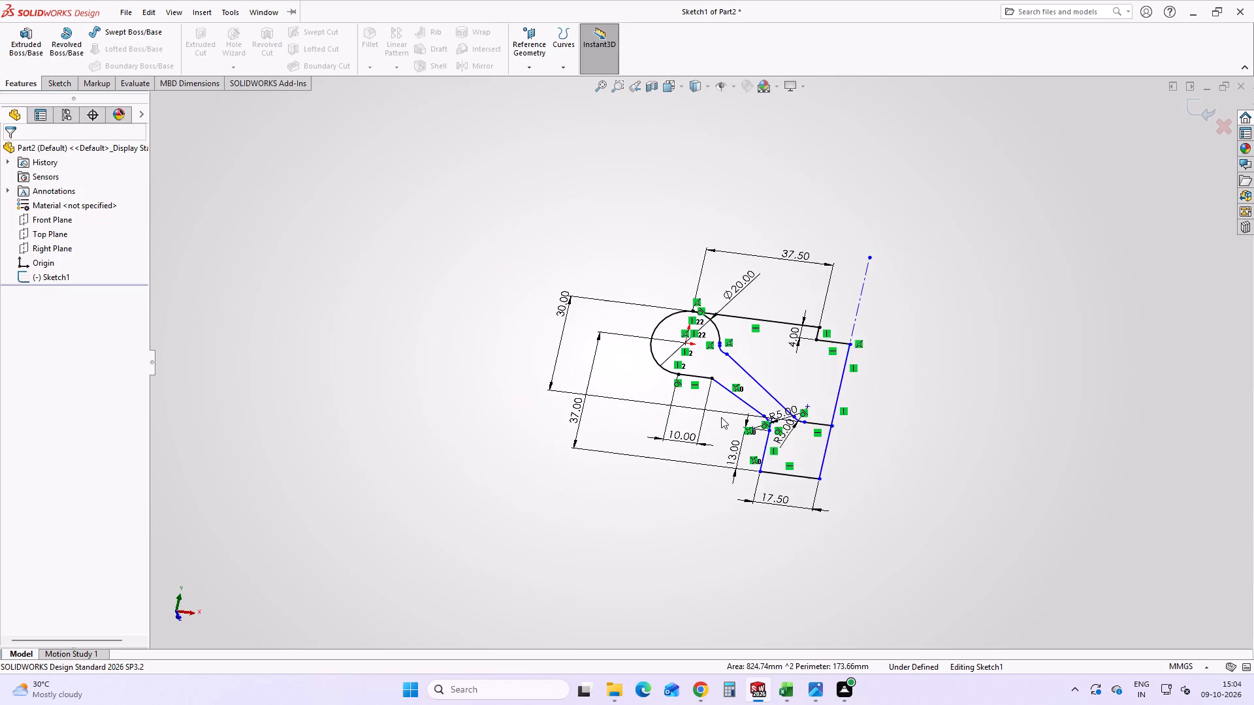
scroll(766, 394, "up", 2)
scroll(765, 401, "down", 4)
scroll(703, 402, "down", 3)
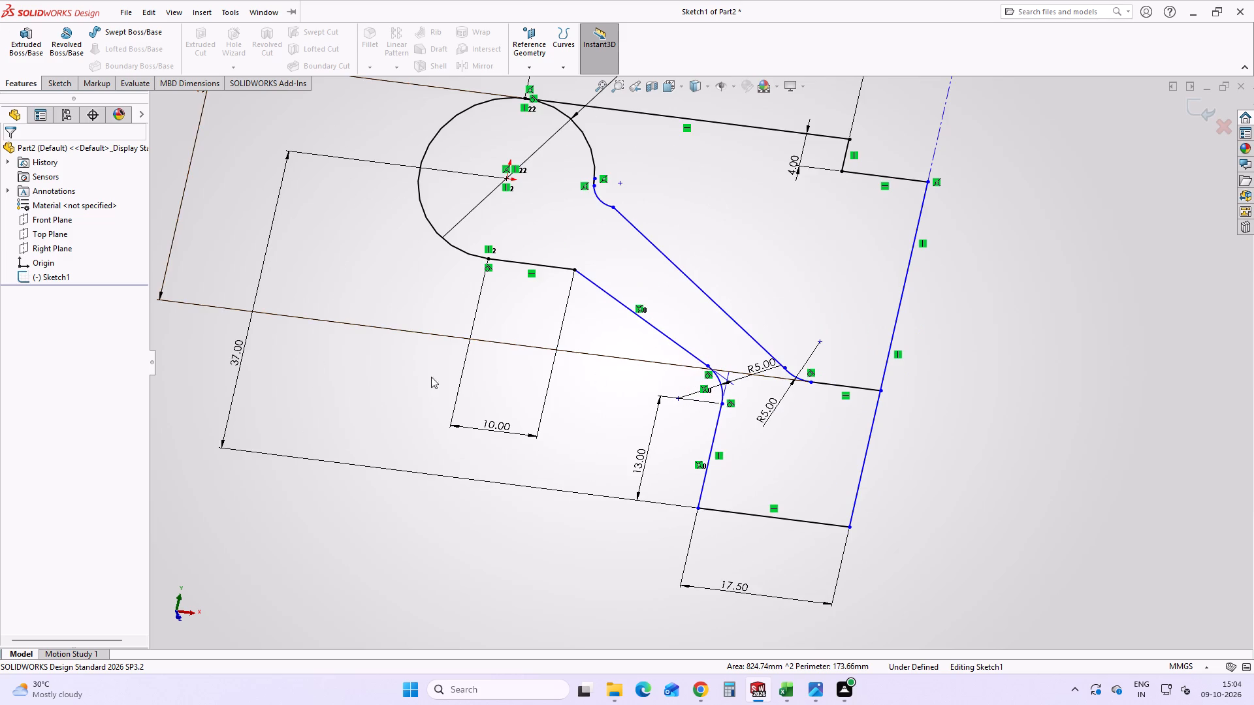
left_click(301, 505)
scroll(342, 420, "up", 3)
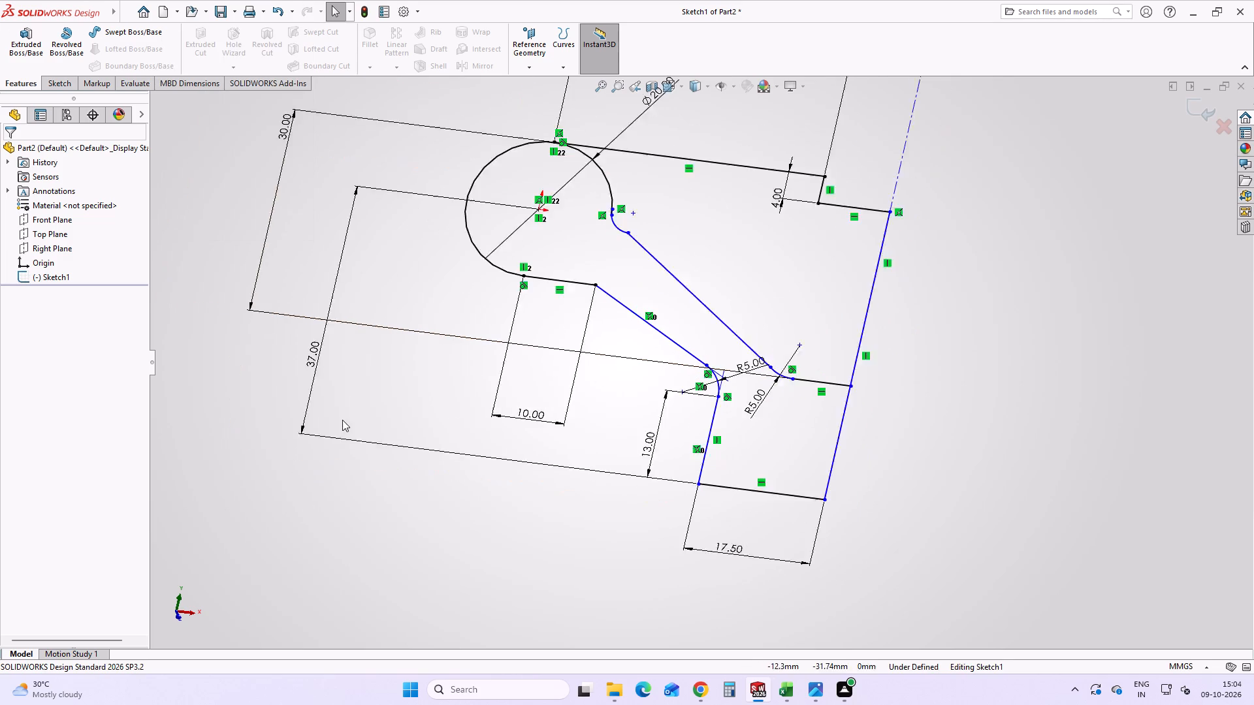
left_click(667, 80)
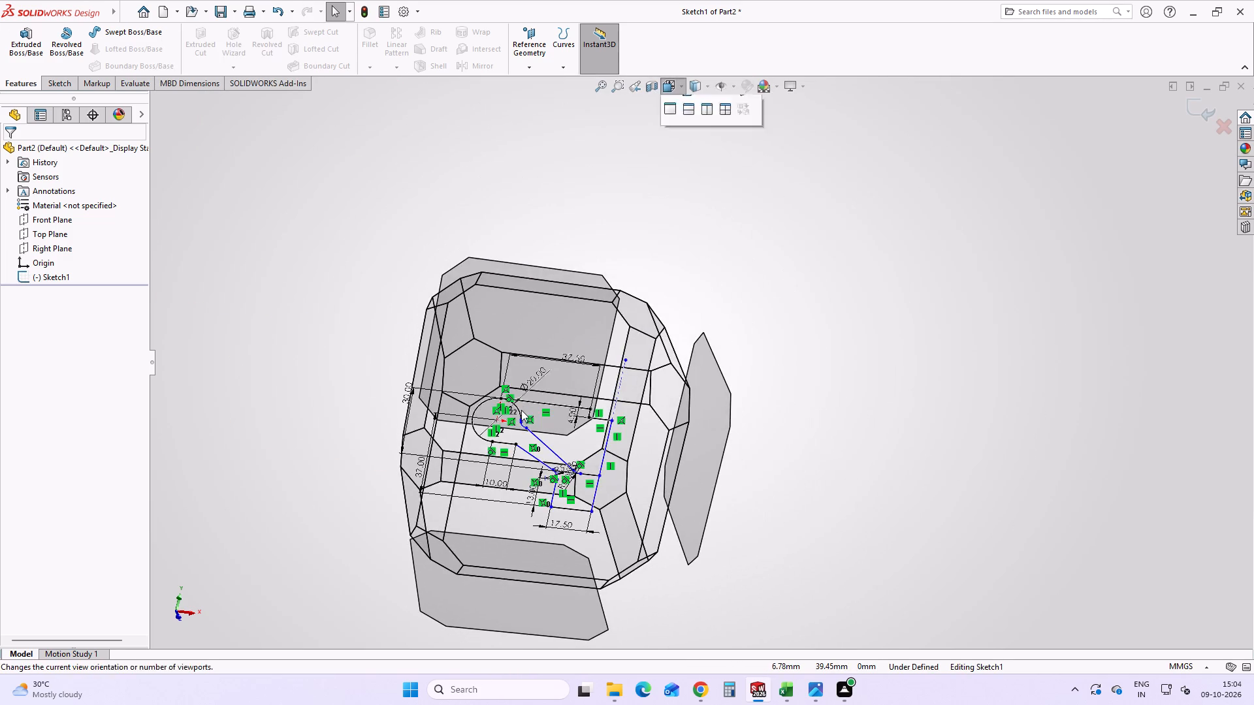
left_click(519, 420)
left_click(239, 393)
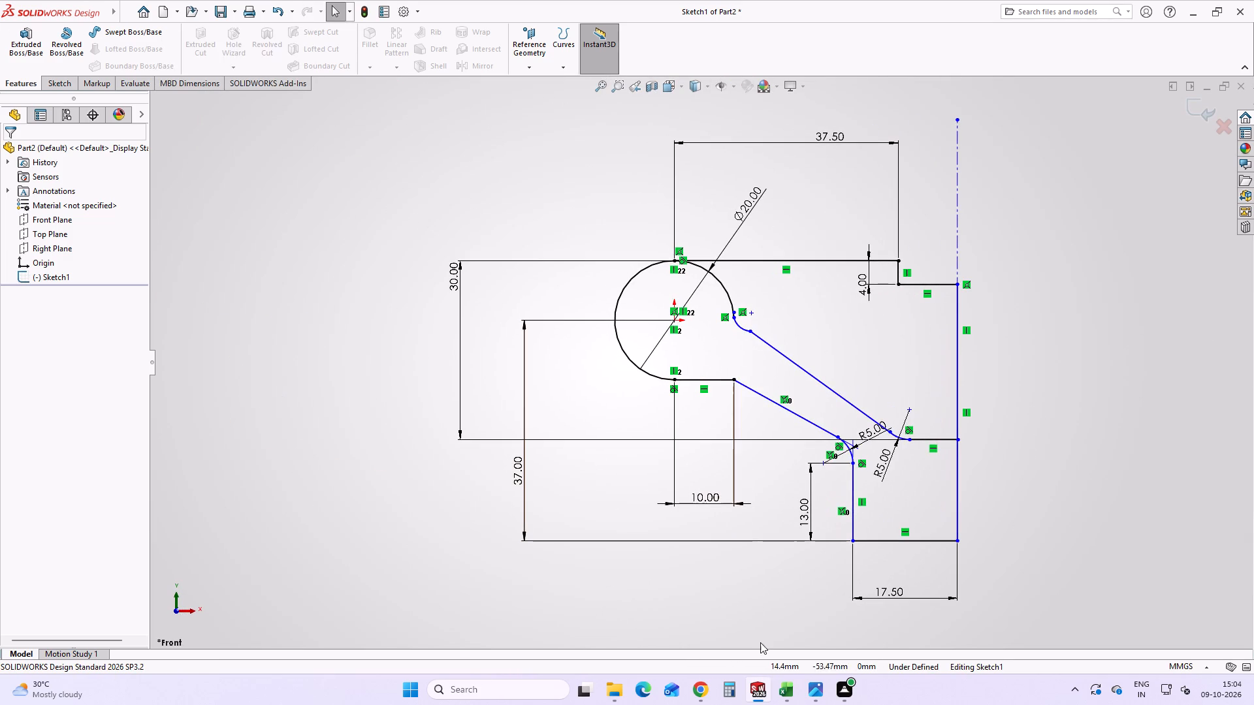
left_click(803, 693)
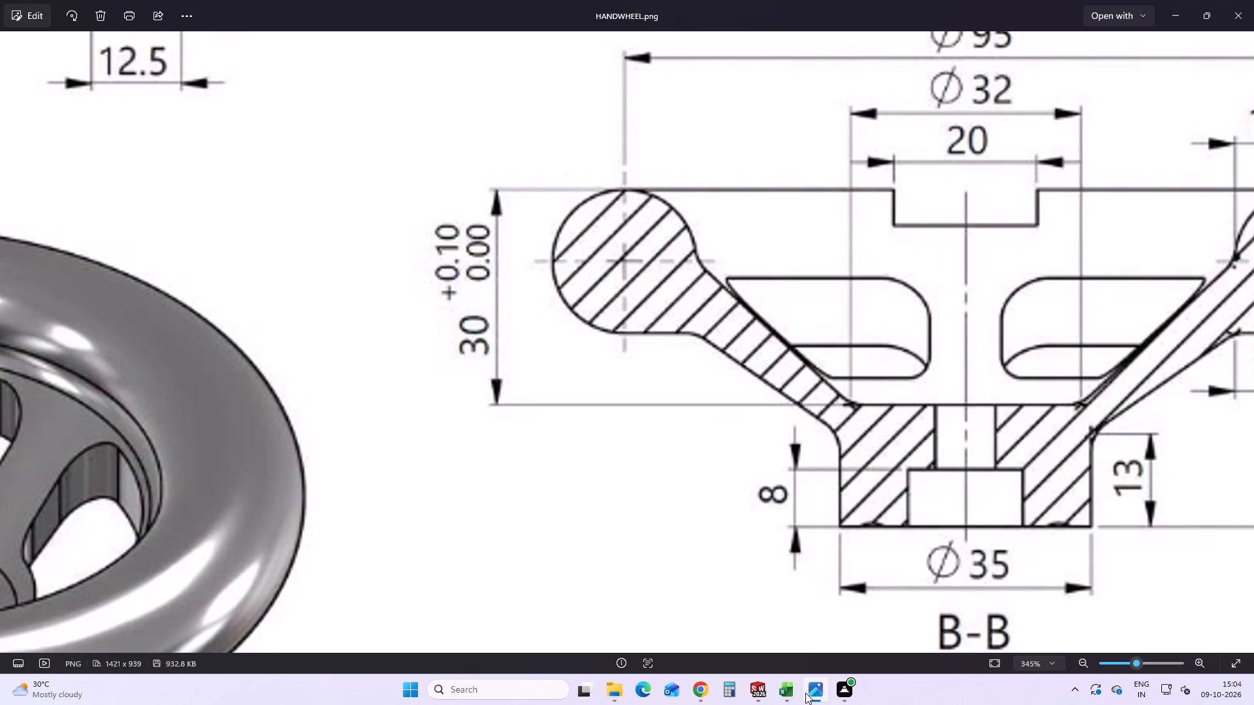
left_click(805, 693)
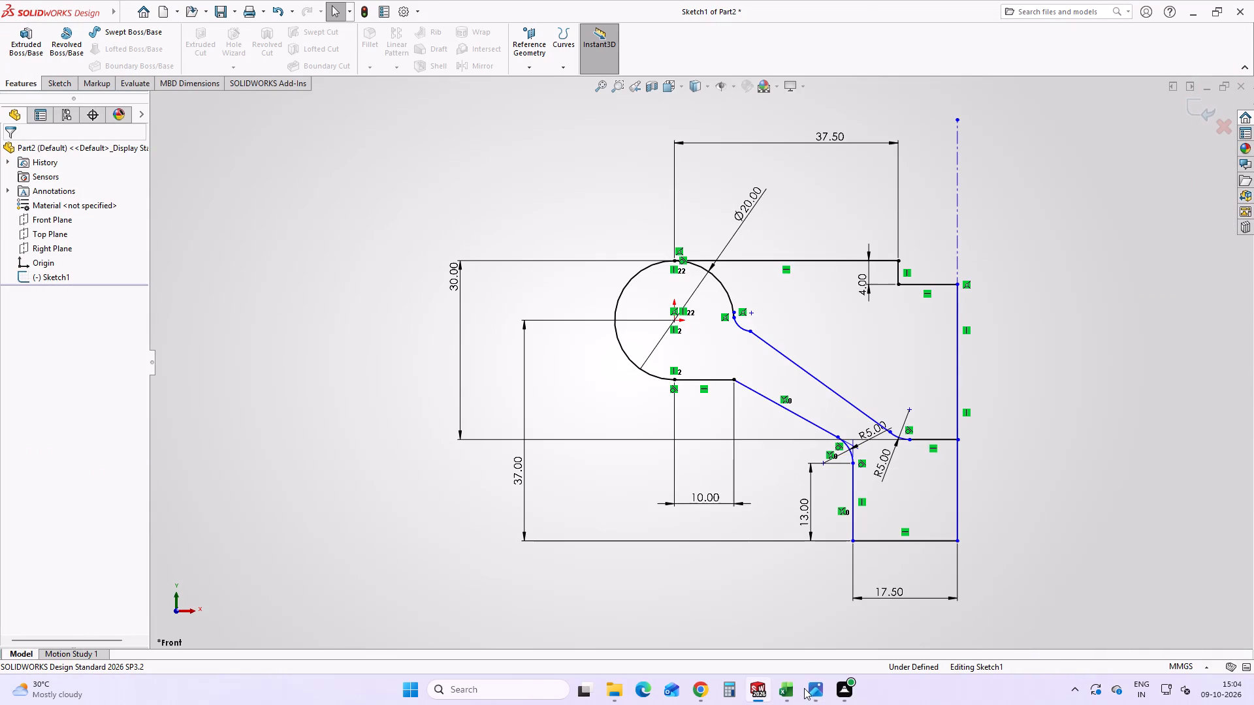
Dimension the small arc between the rim circle and the upper web line with a 3 mm radius.
left_click(60, 87)
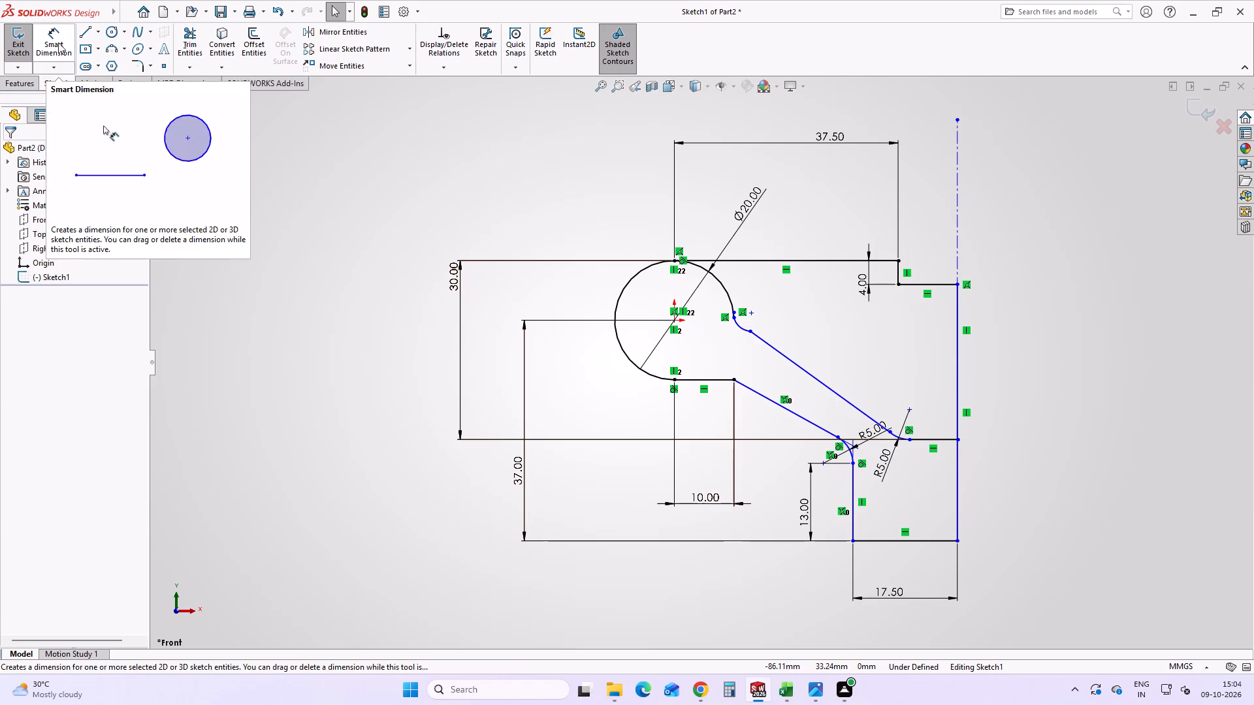
left_click(43, 39)
left_click(739, 322)
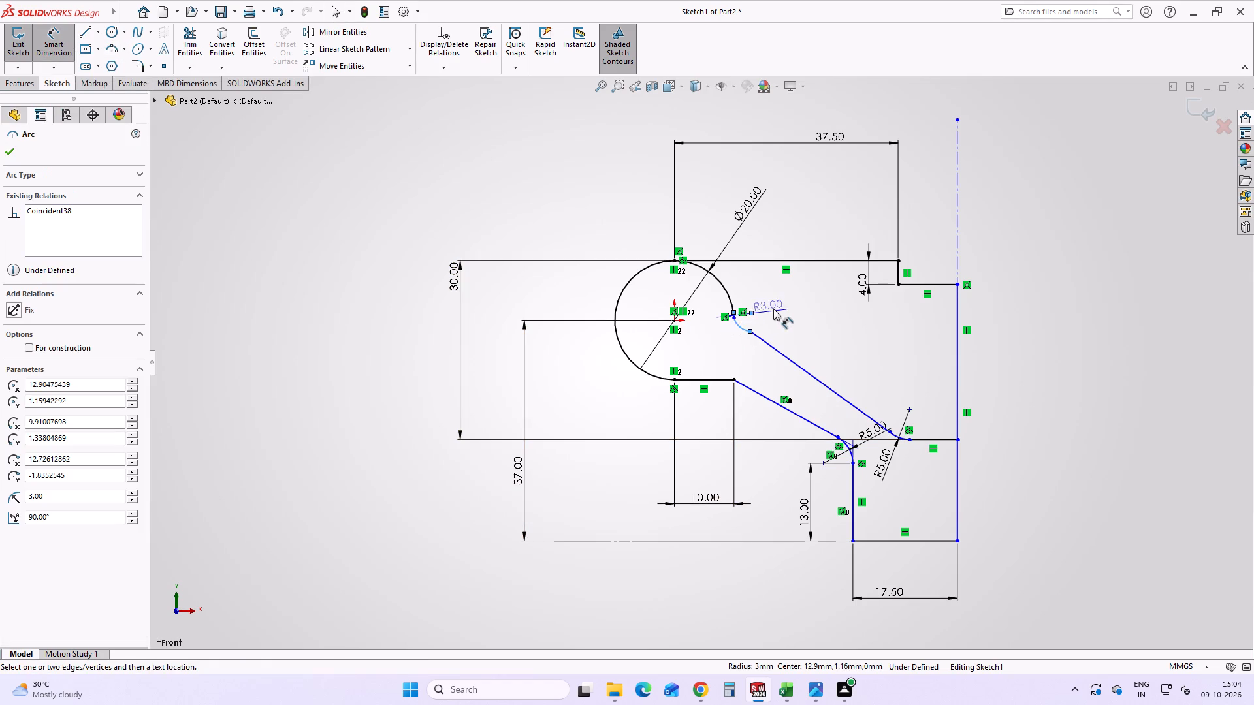
left_click(796, 299)
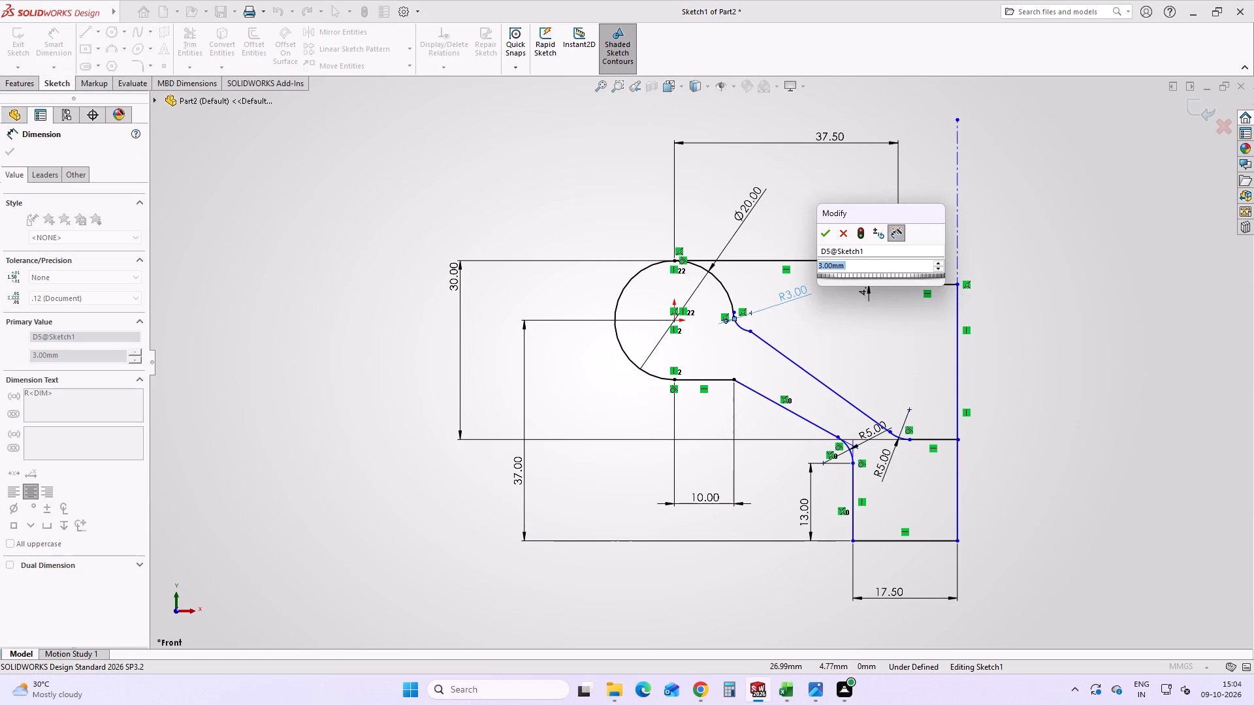
left_click(825, 234)
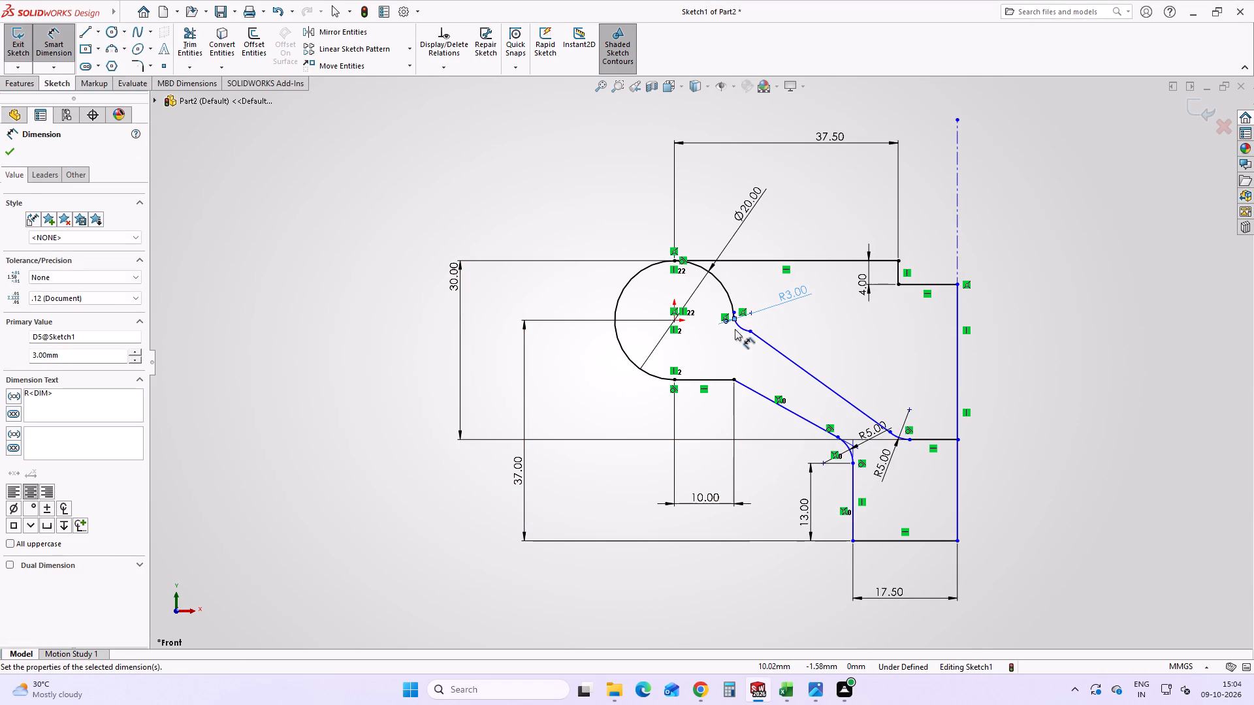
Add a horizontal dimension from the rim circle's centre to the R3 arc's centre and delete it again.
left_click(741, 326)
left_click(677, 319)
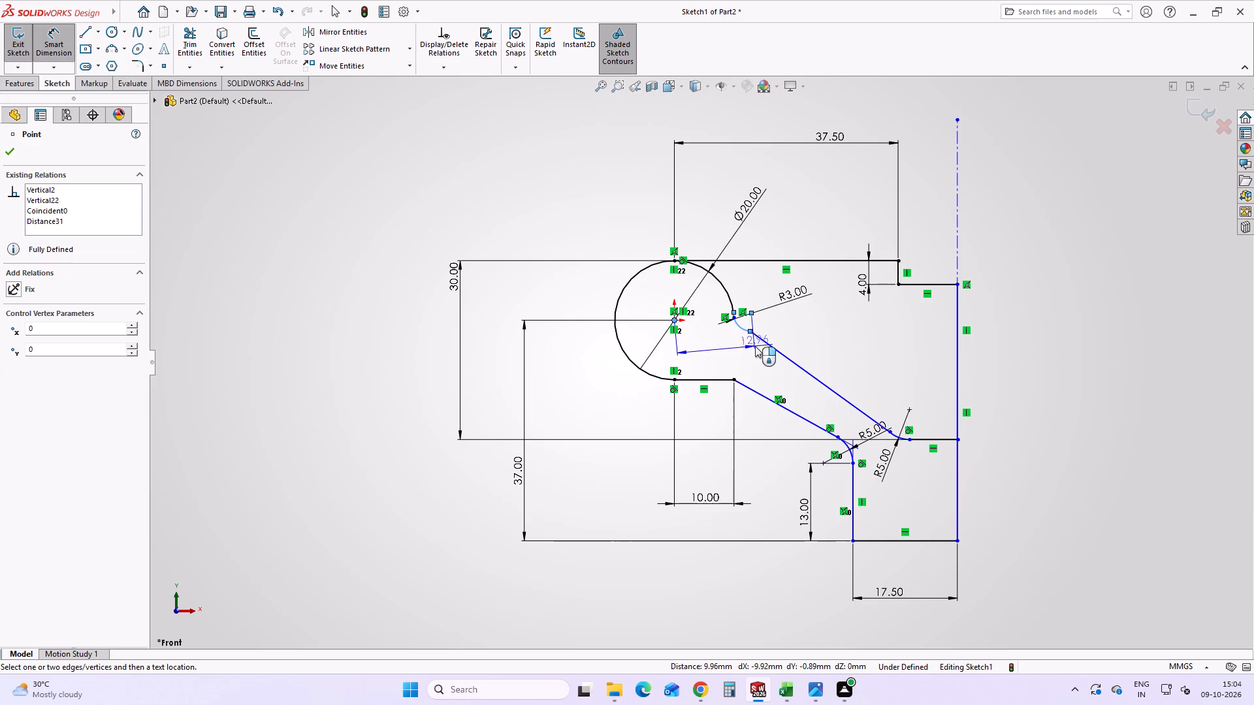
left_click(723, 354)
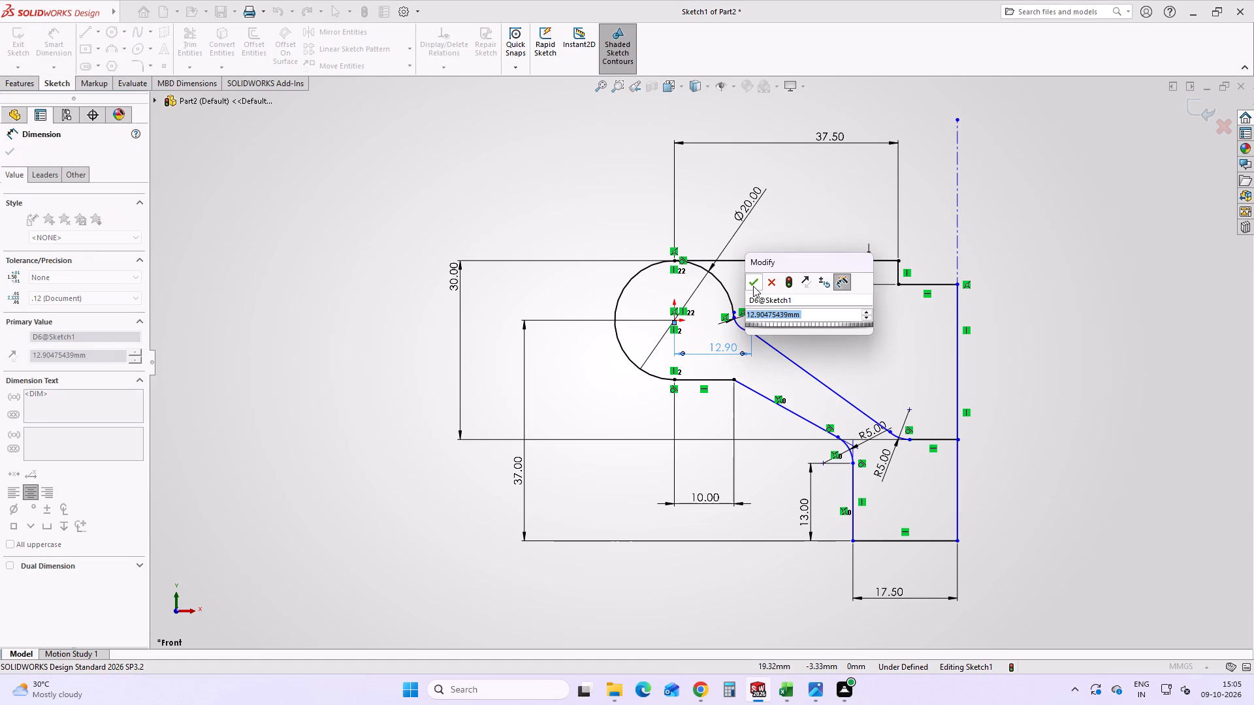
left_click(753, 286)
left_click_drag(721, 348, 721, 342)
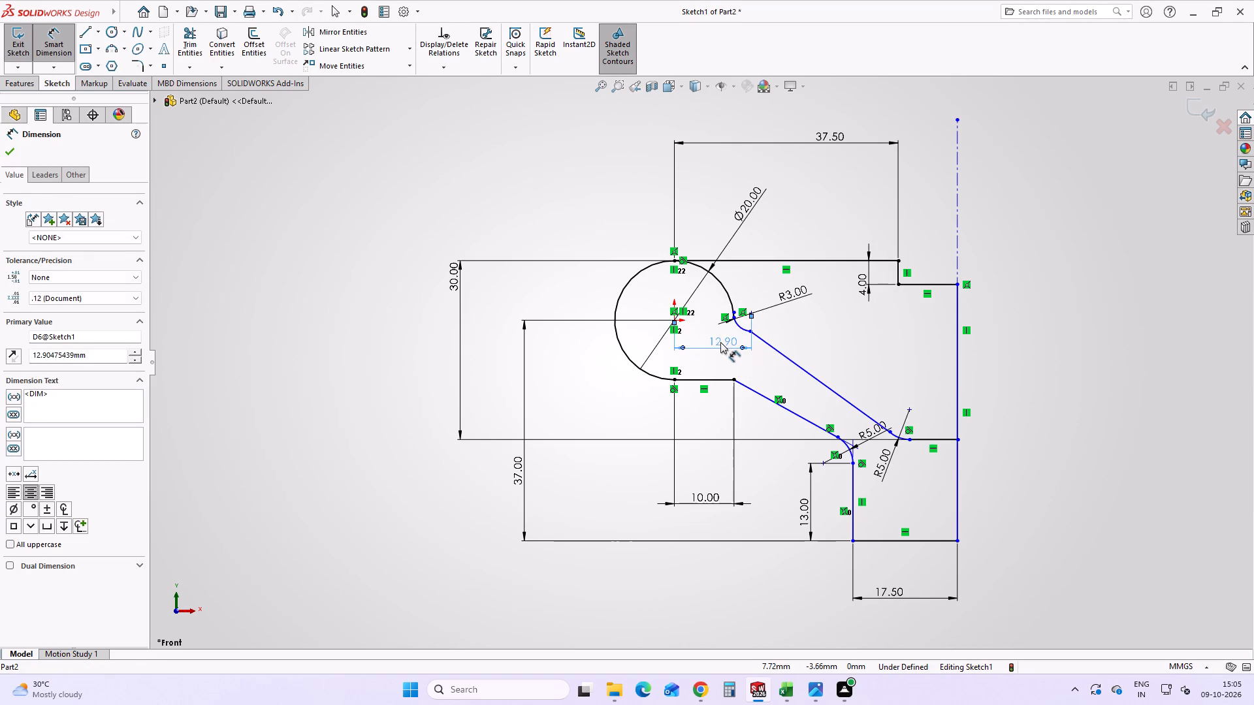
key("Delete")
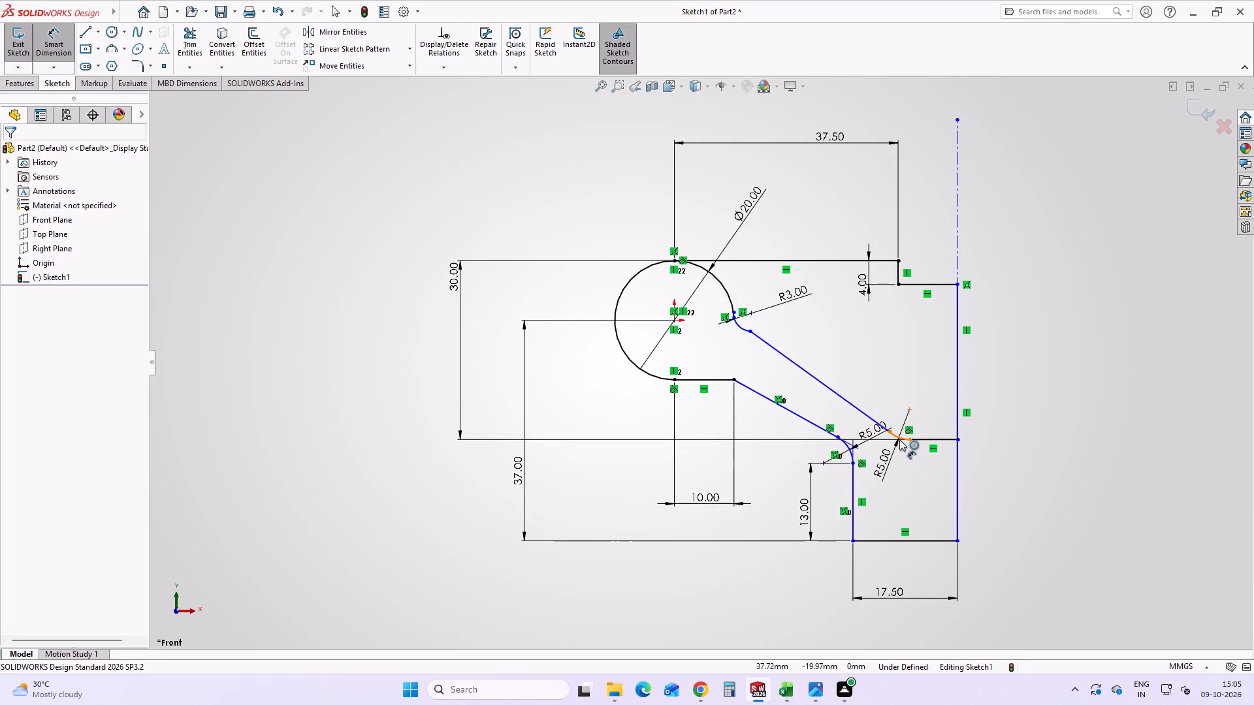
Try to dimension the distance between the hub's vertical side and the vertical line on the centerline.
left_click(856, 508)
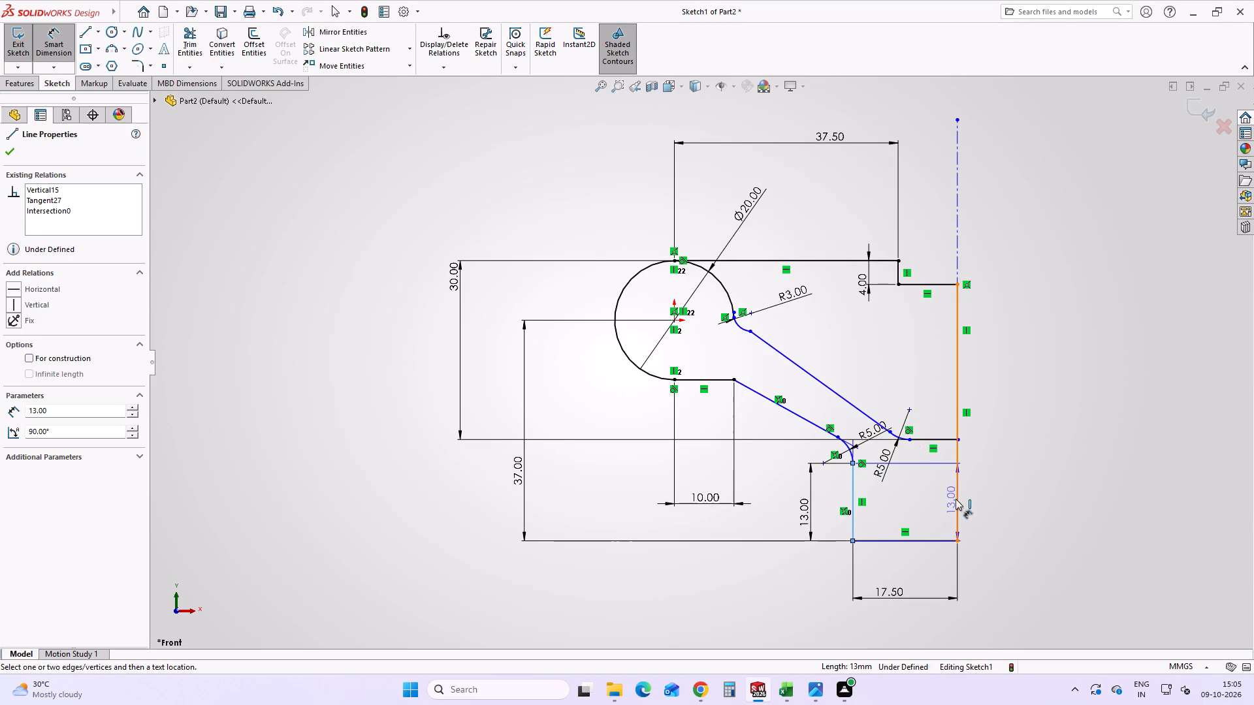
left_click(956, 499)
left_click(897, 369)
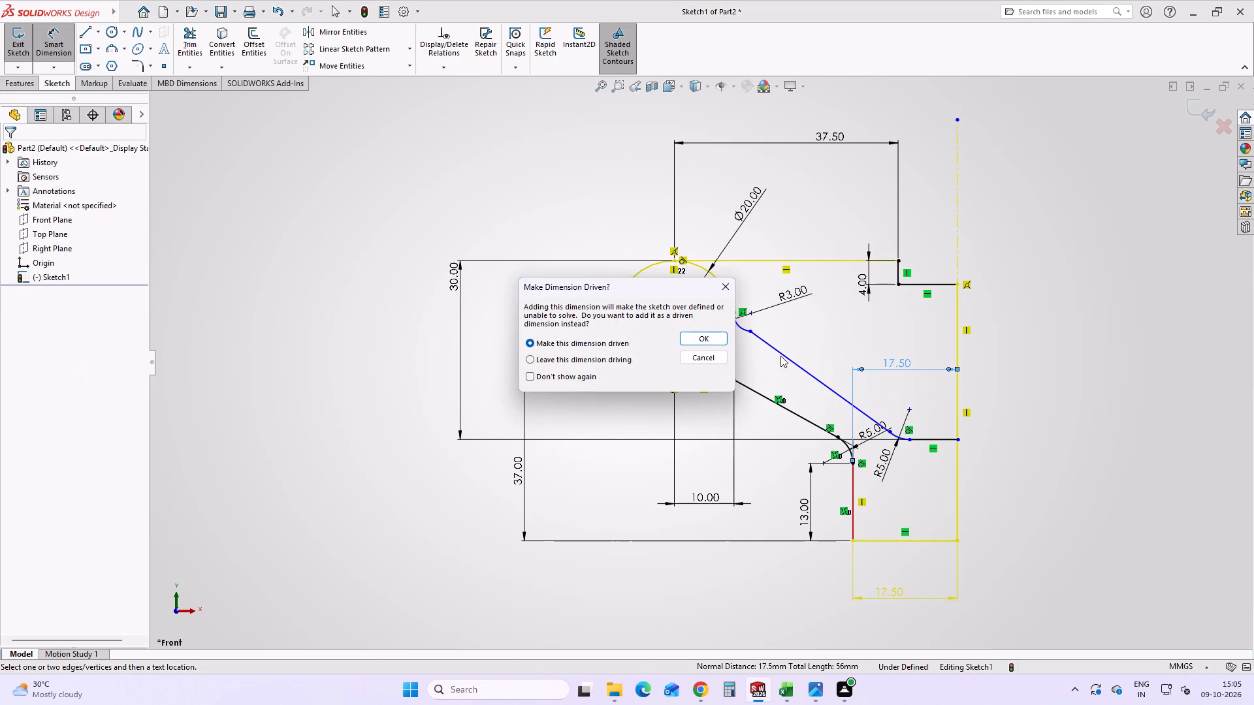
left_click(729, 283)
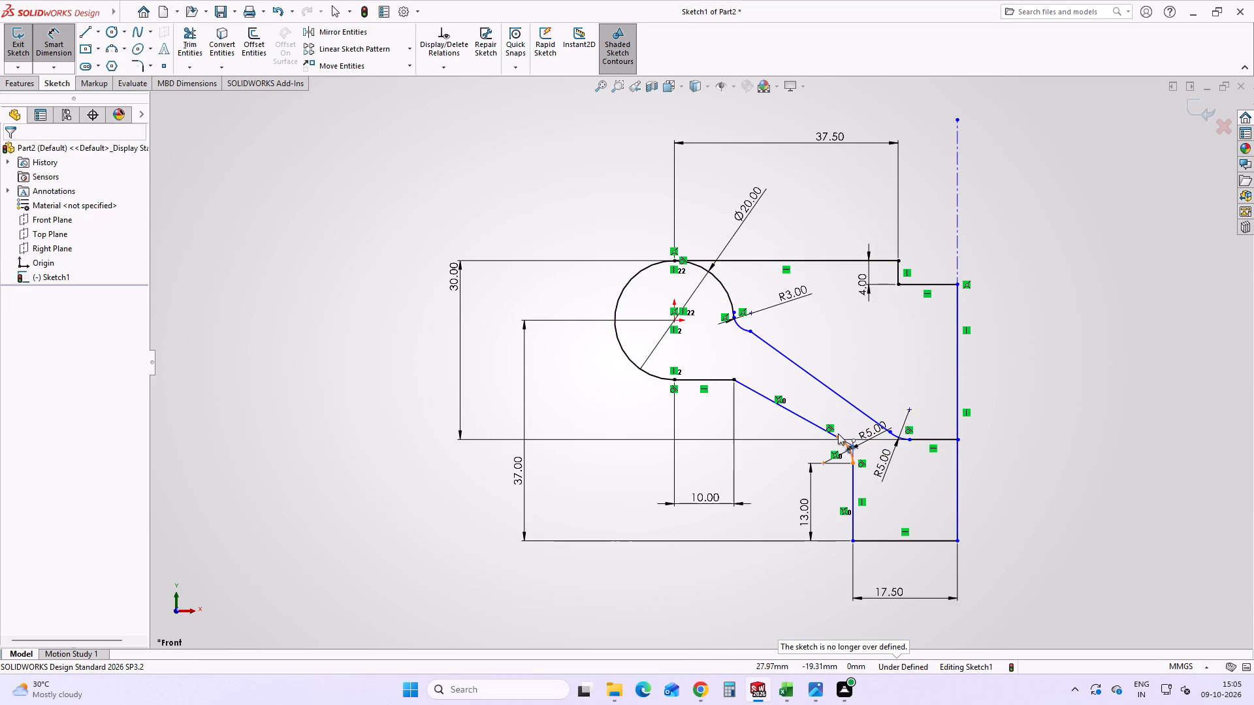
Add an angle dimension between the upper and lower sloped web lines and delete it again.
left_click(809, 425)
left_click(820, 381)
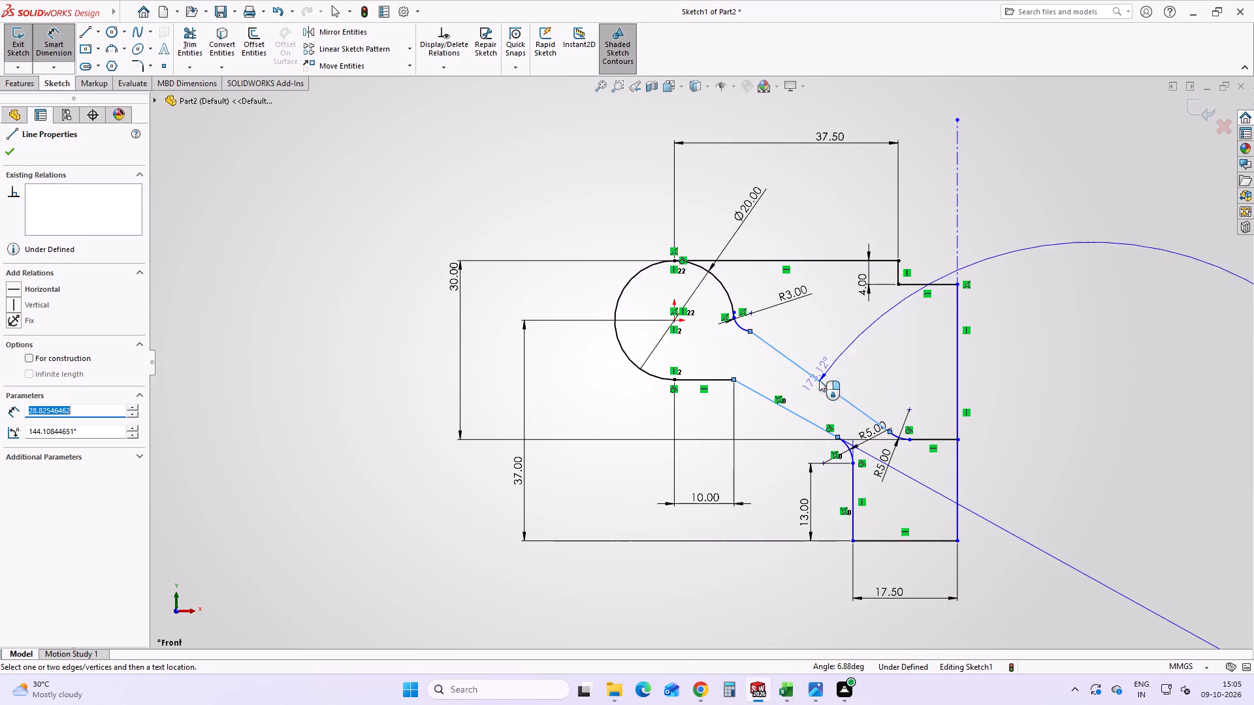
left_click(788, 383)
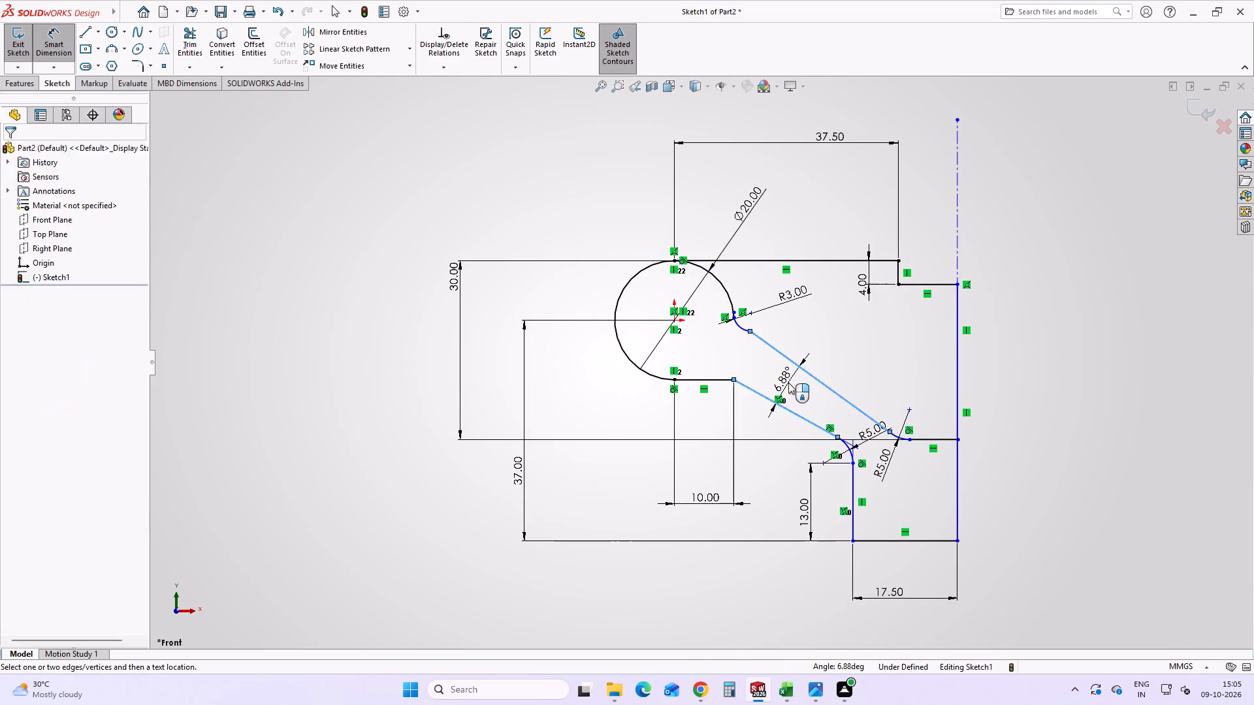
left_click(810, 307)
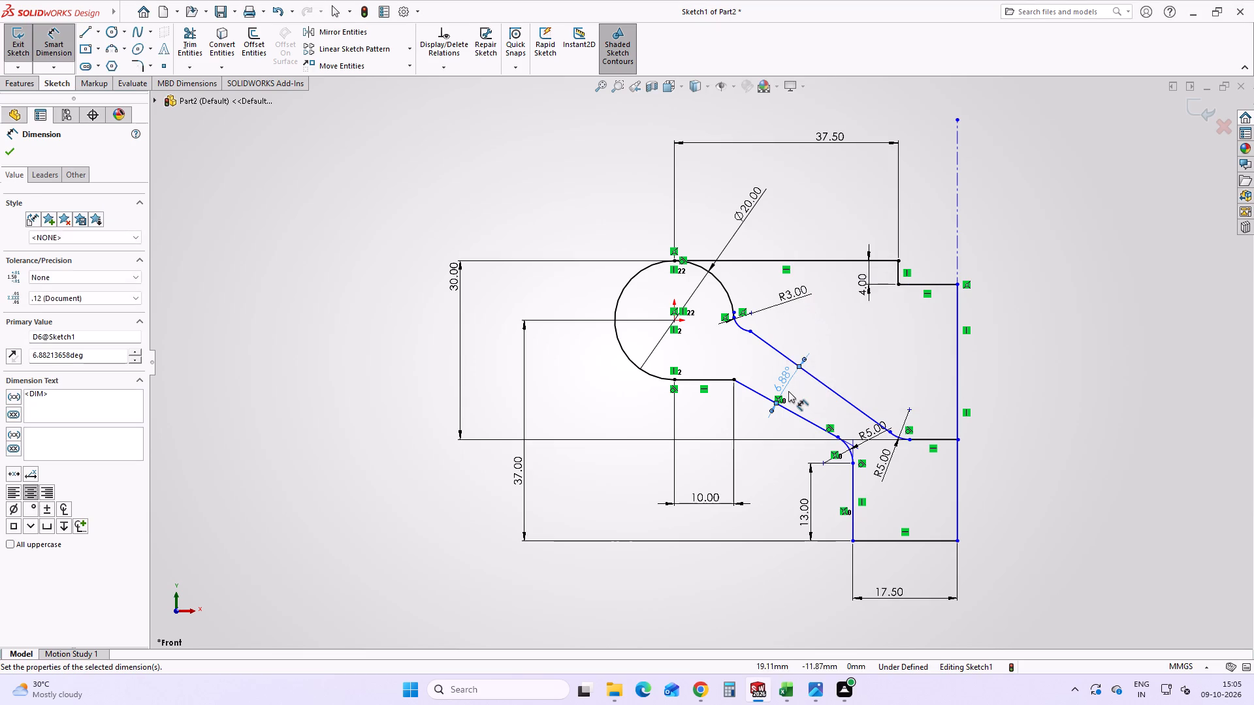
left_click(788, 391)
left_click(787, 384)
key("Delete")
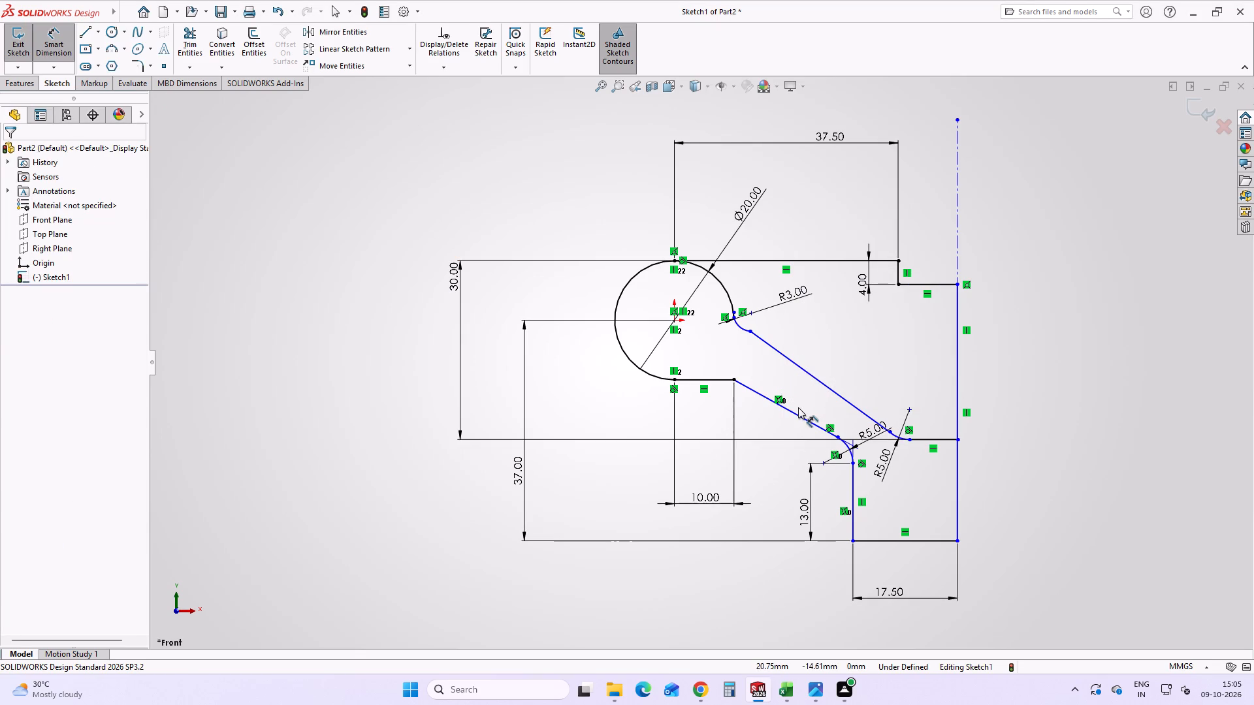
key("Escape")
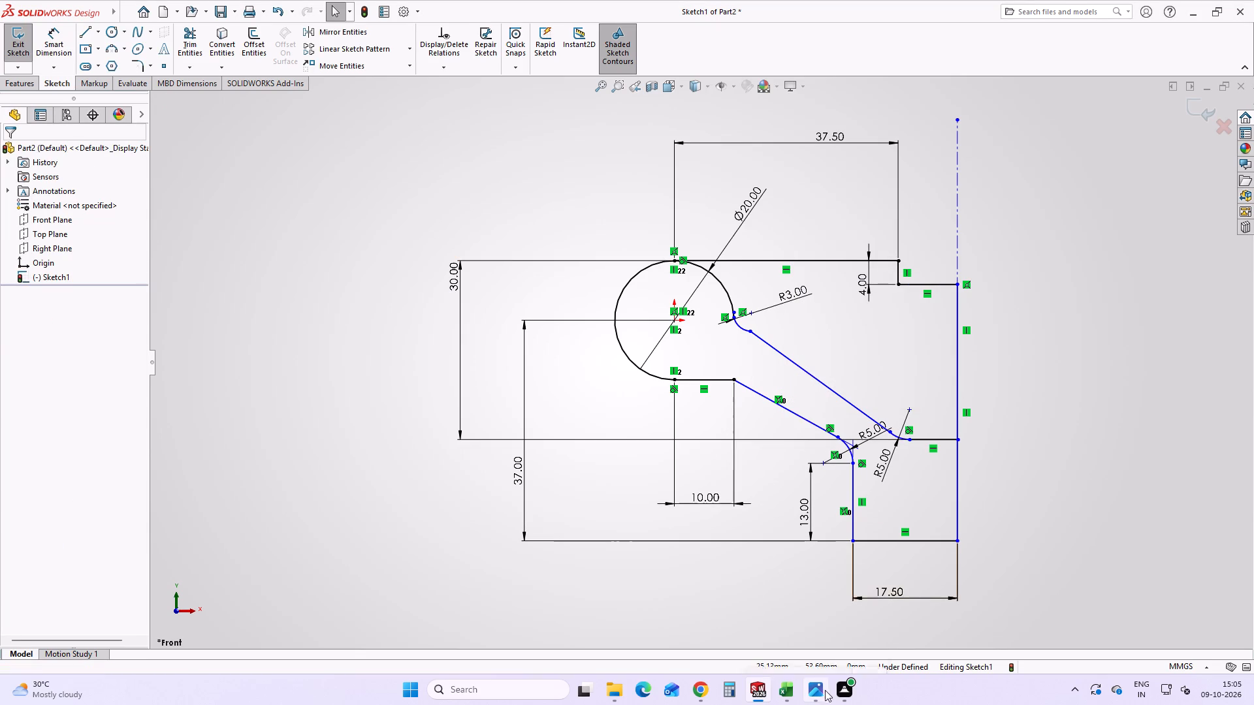
Examine section B-B in HANDWHEEL.png for the dimensions that define the rim, web and hub profile.
left_click(814, 658)
scroll(922, 355, "down", 2)
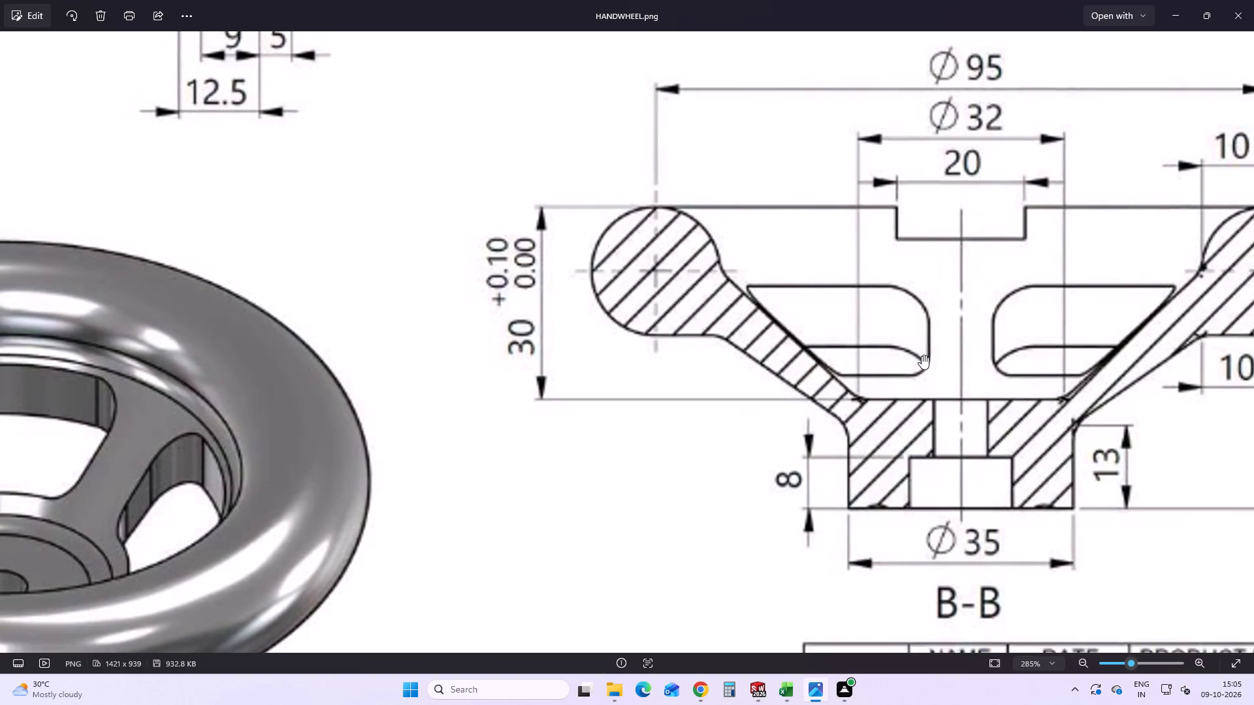
scroll(922, 355, "down", 4)
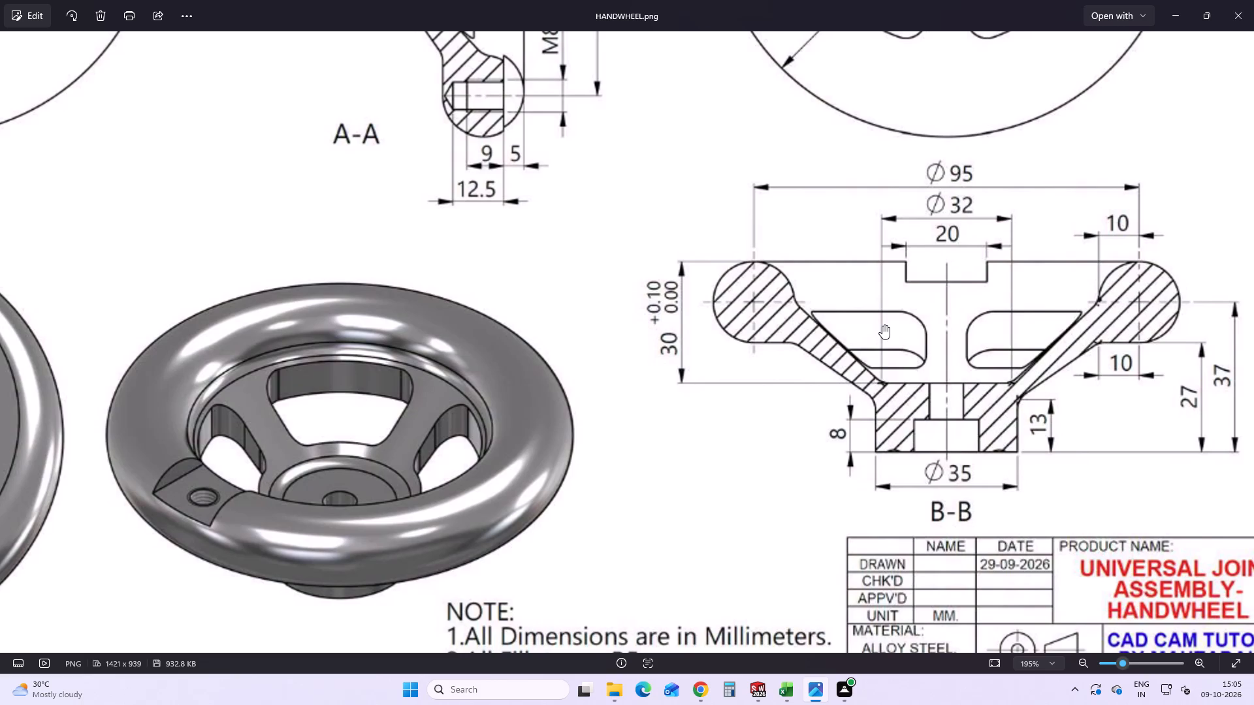
left_click(1170, 14)
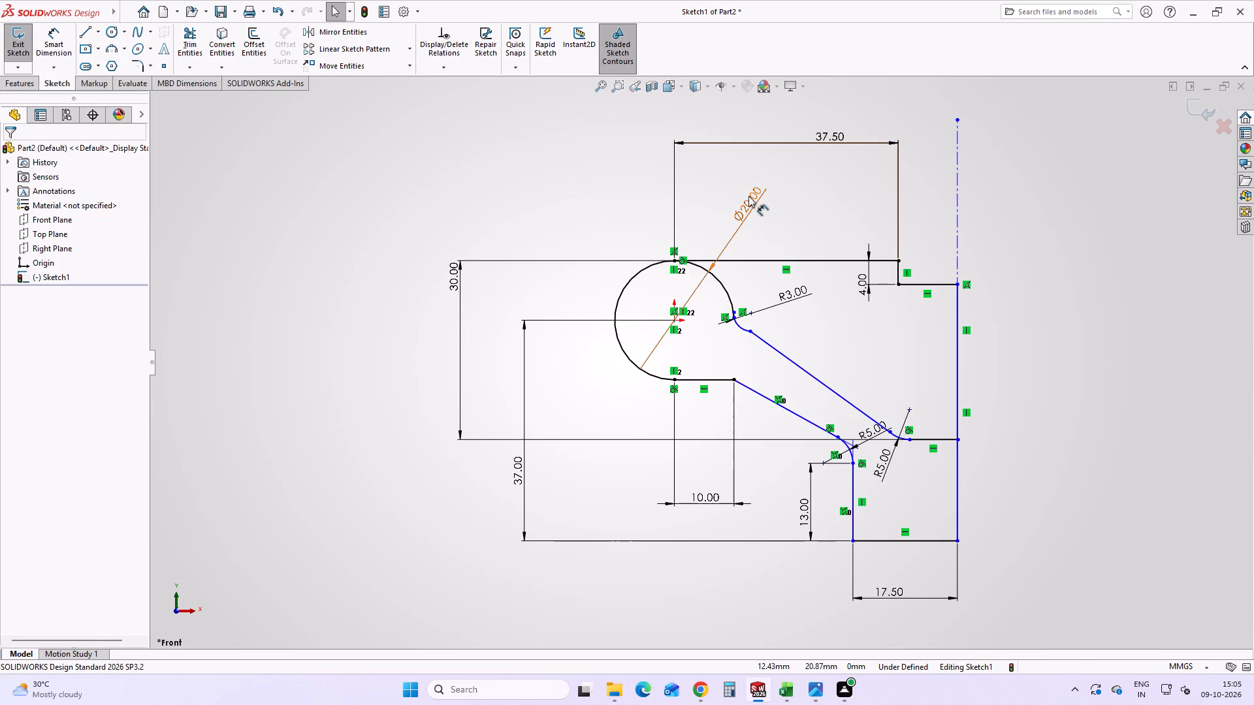
left_click(748, 196)
left_click(1174, 208)
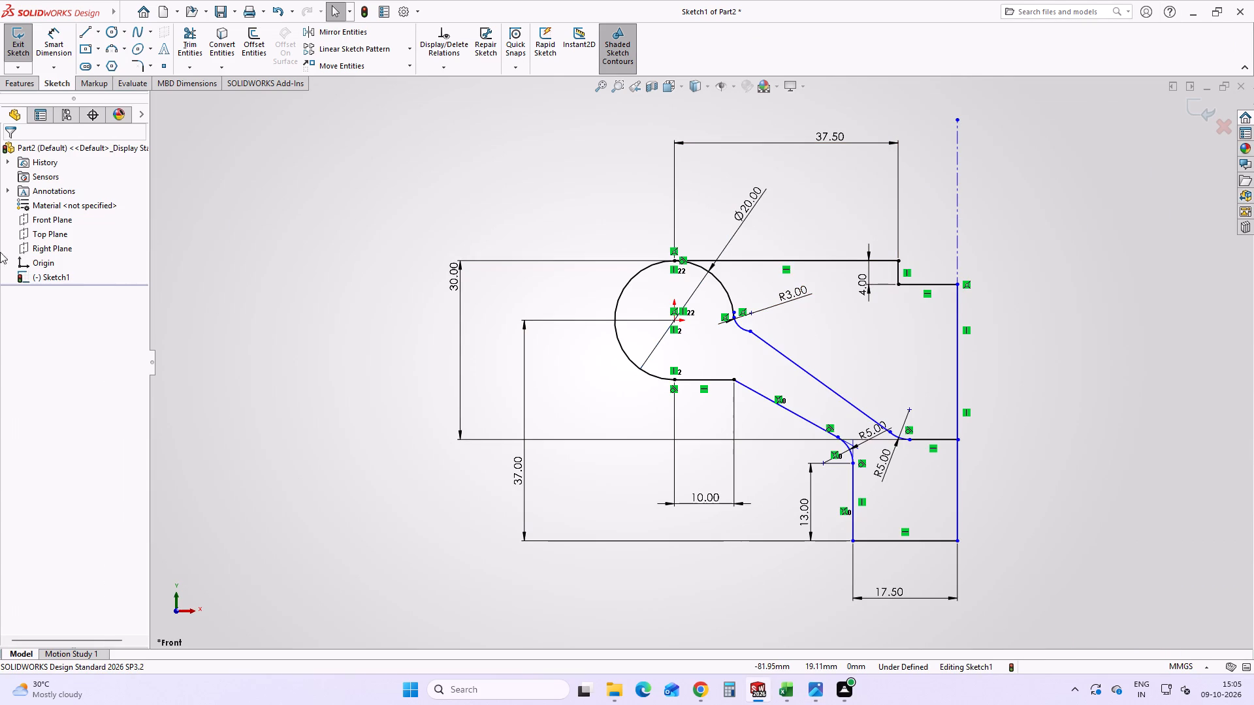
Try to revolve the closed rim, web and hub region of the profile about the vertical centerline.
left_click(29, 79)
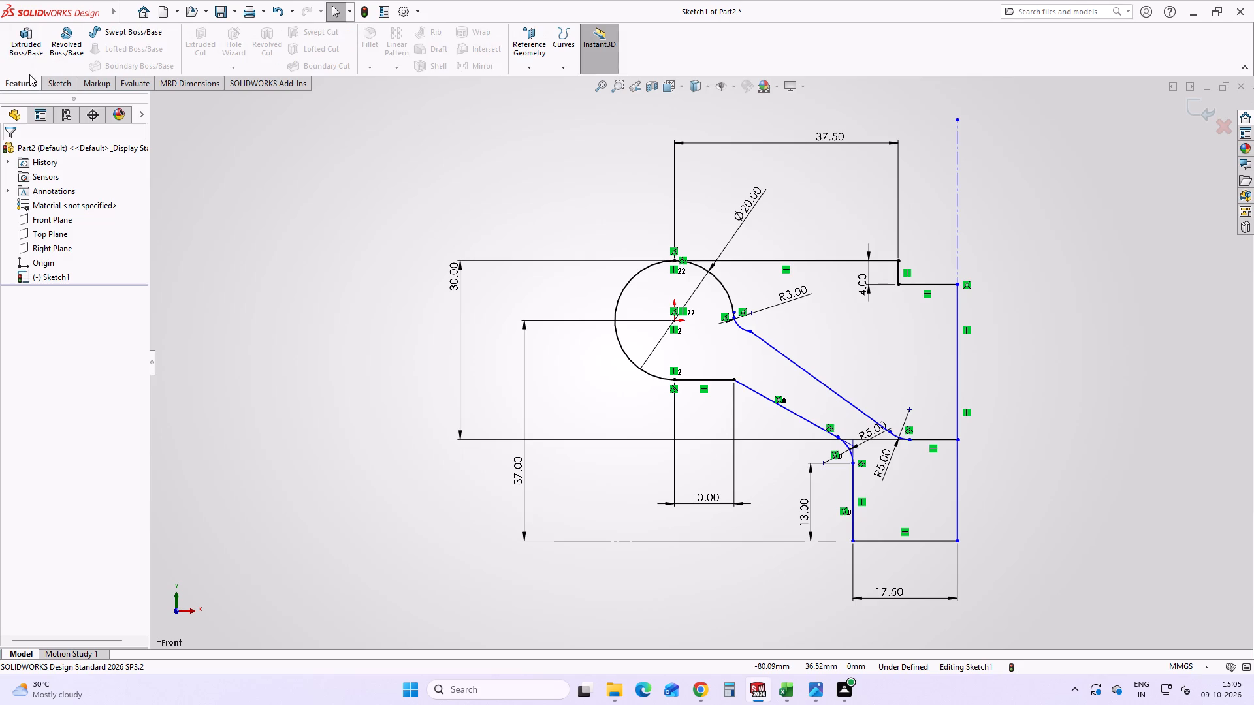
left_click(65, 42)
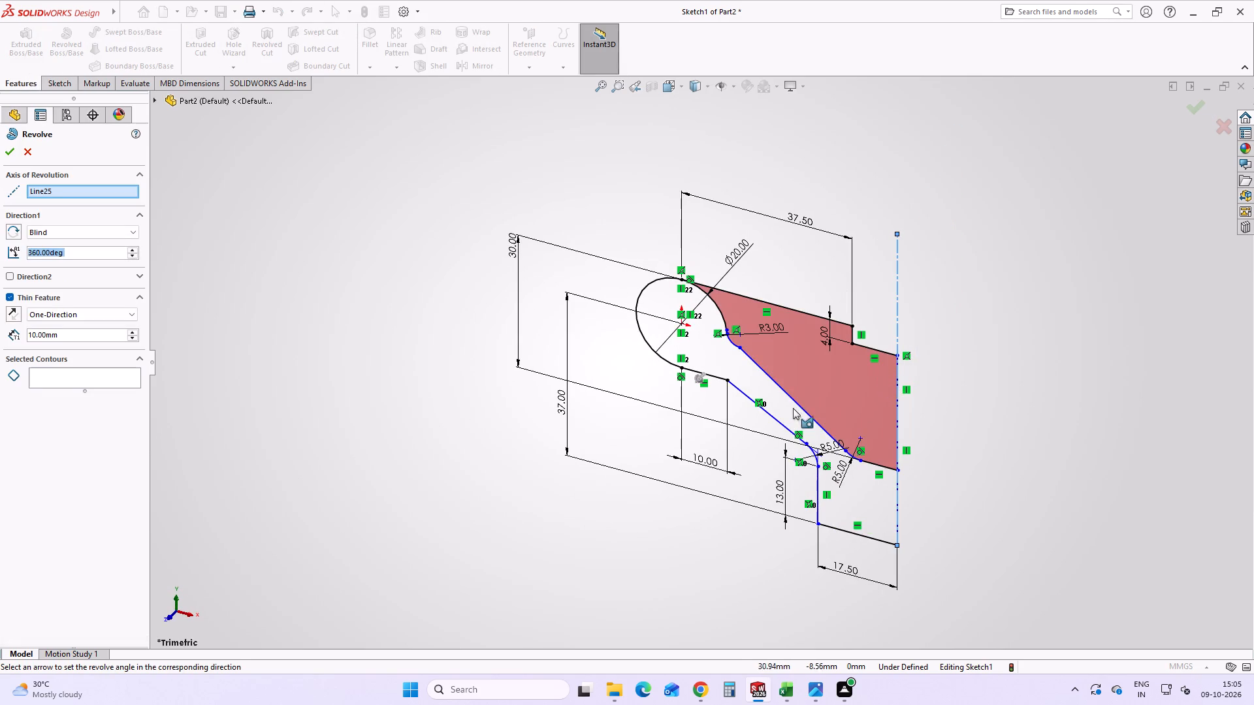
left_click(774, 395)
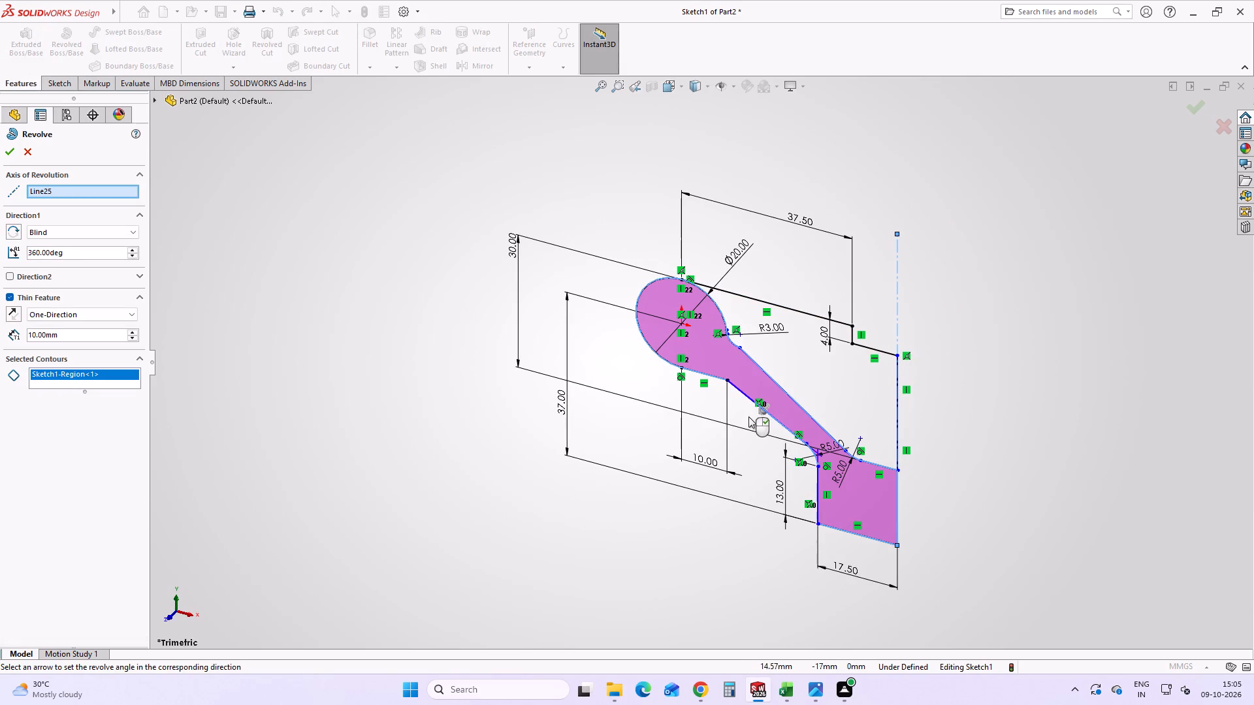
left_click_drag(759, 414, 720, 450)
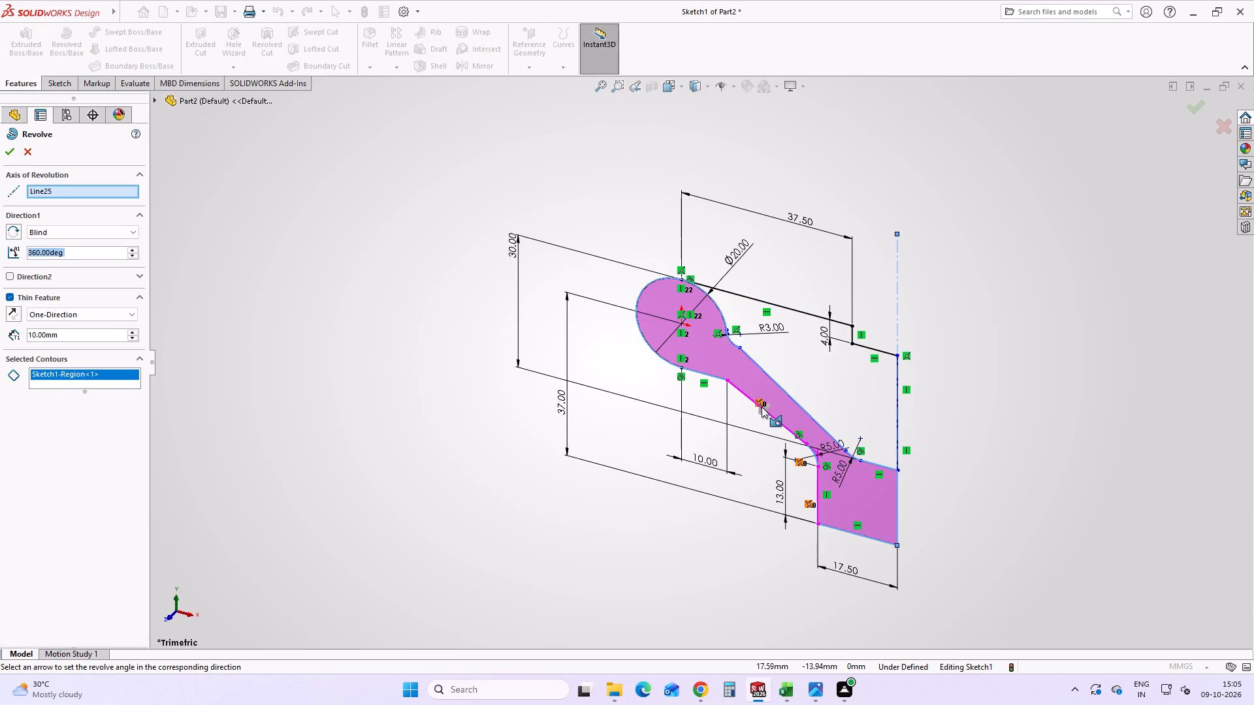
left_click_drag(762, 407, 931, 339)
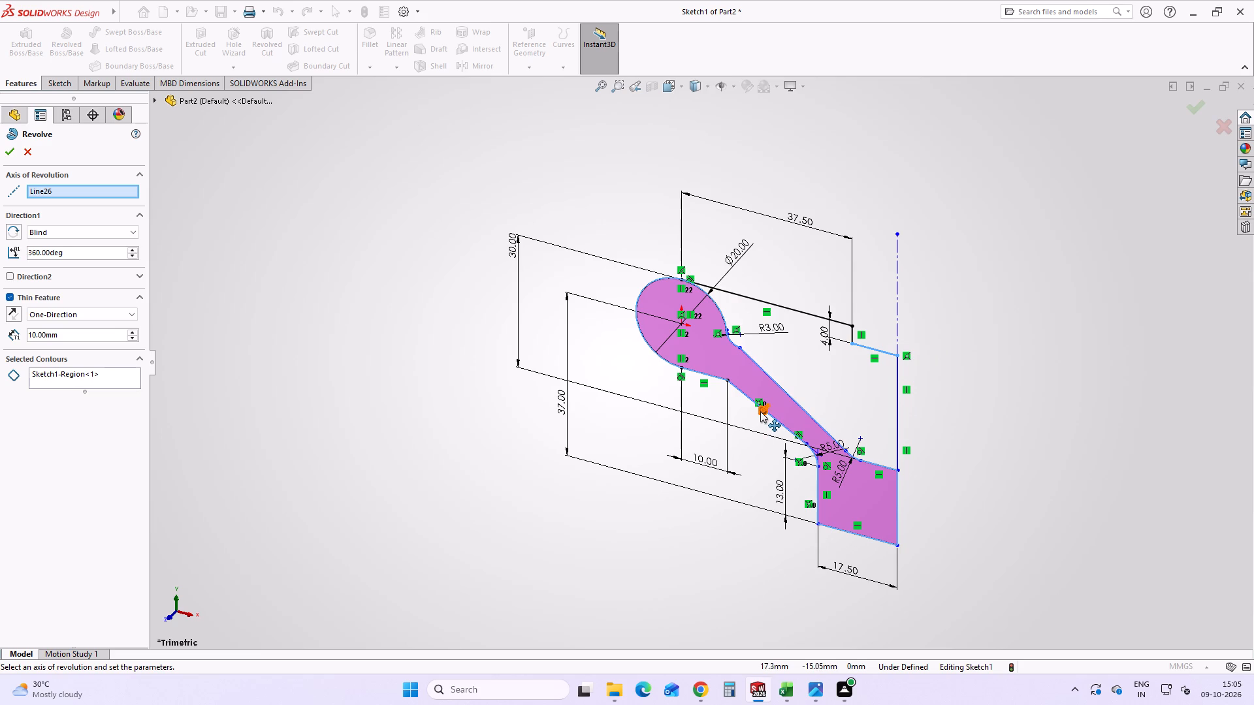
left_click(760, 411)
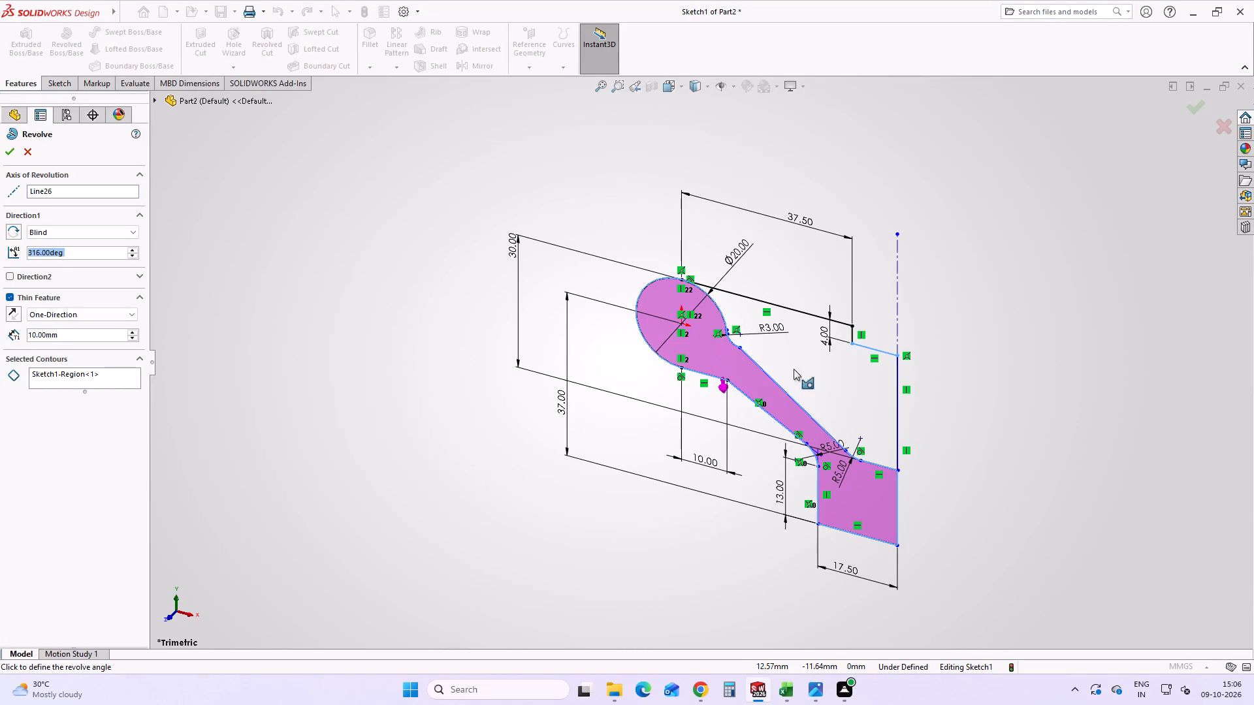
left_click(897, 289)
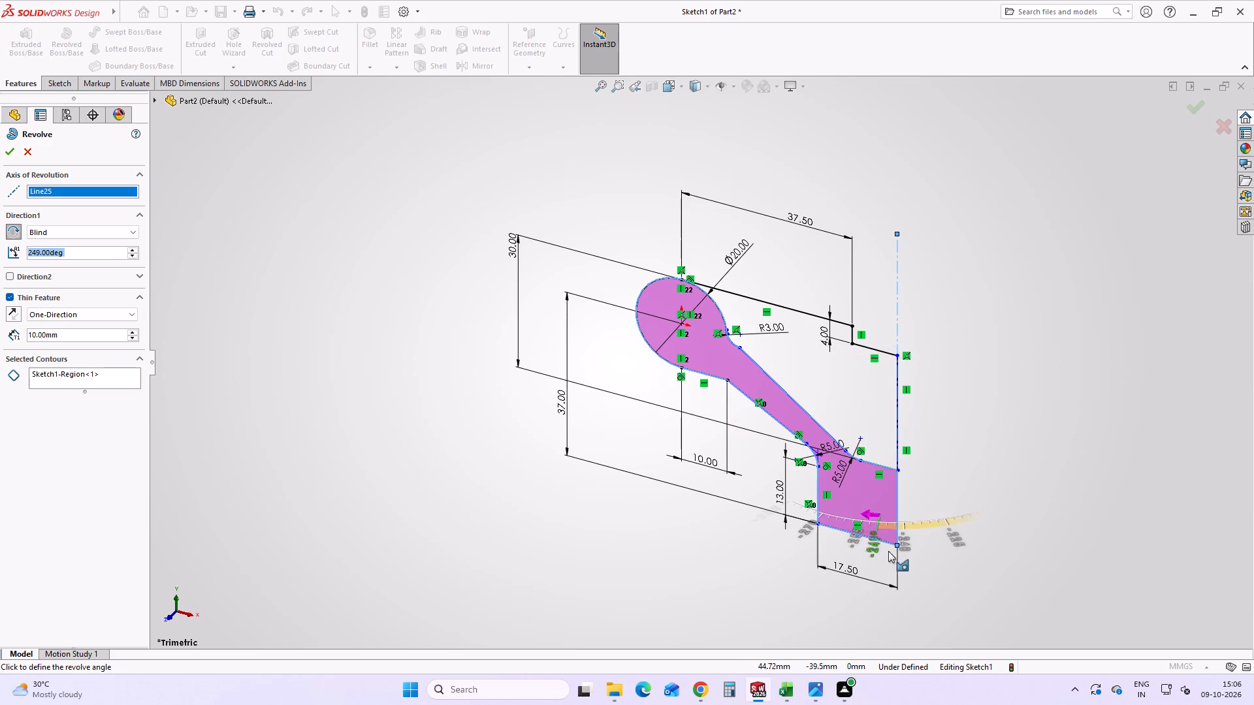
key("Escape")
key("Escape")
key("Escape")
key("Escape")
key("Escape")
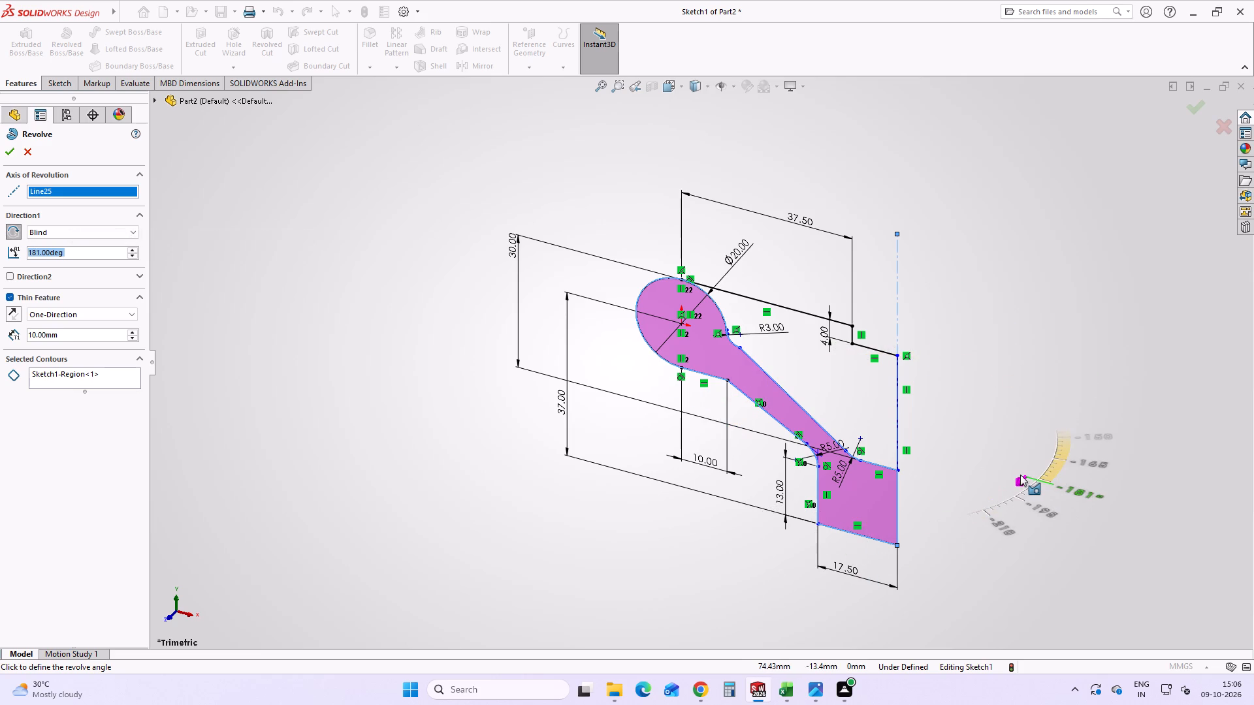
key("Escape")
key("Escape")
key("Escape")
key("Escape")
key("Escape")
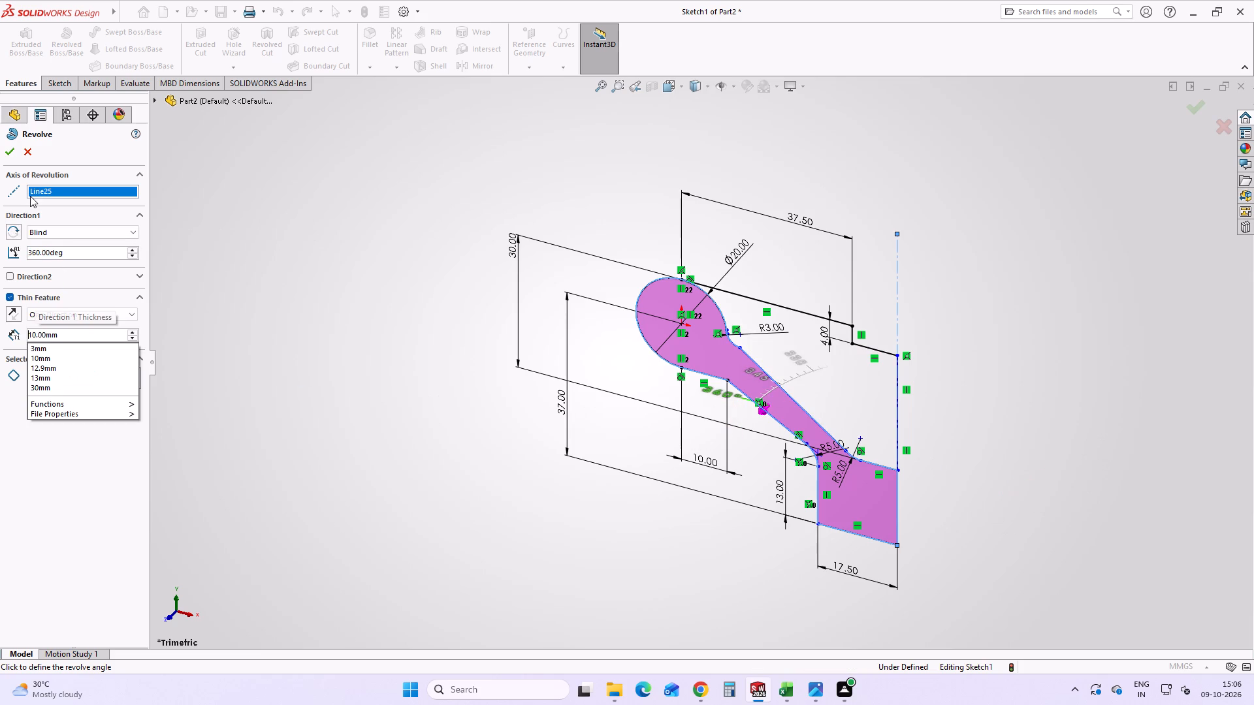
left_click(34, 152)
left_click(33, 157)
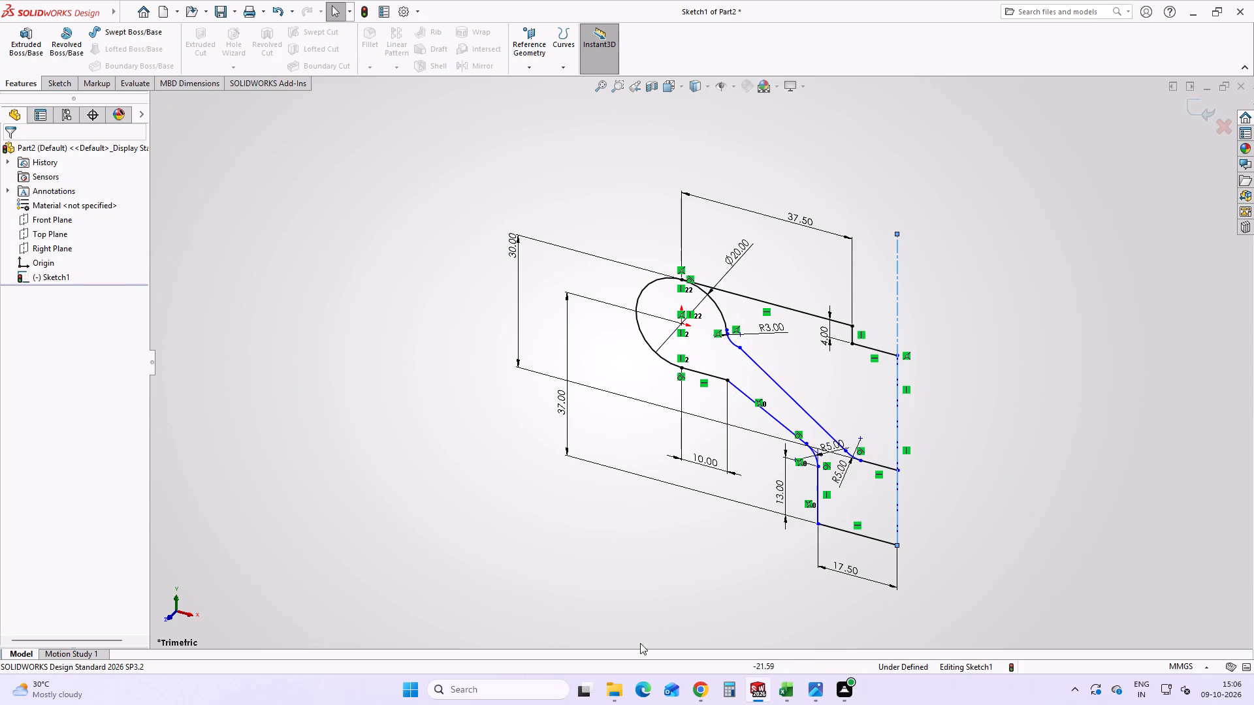
Compare the profile sketch with section B-B in HANDWHEEL.png and exit the sketch.
left_click(805, 700)
scroll(843, 399, "up", 1)
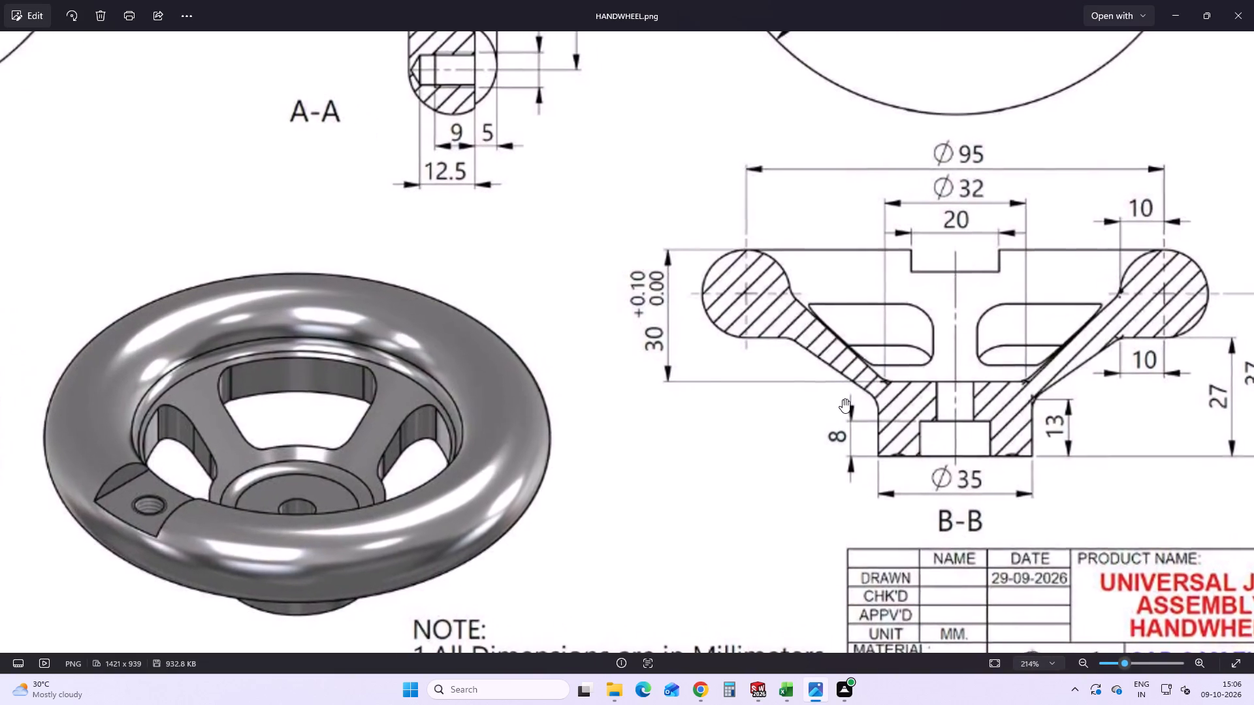
scroll(843, 399, "down", 7)
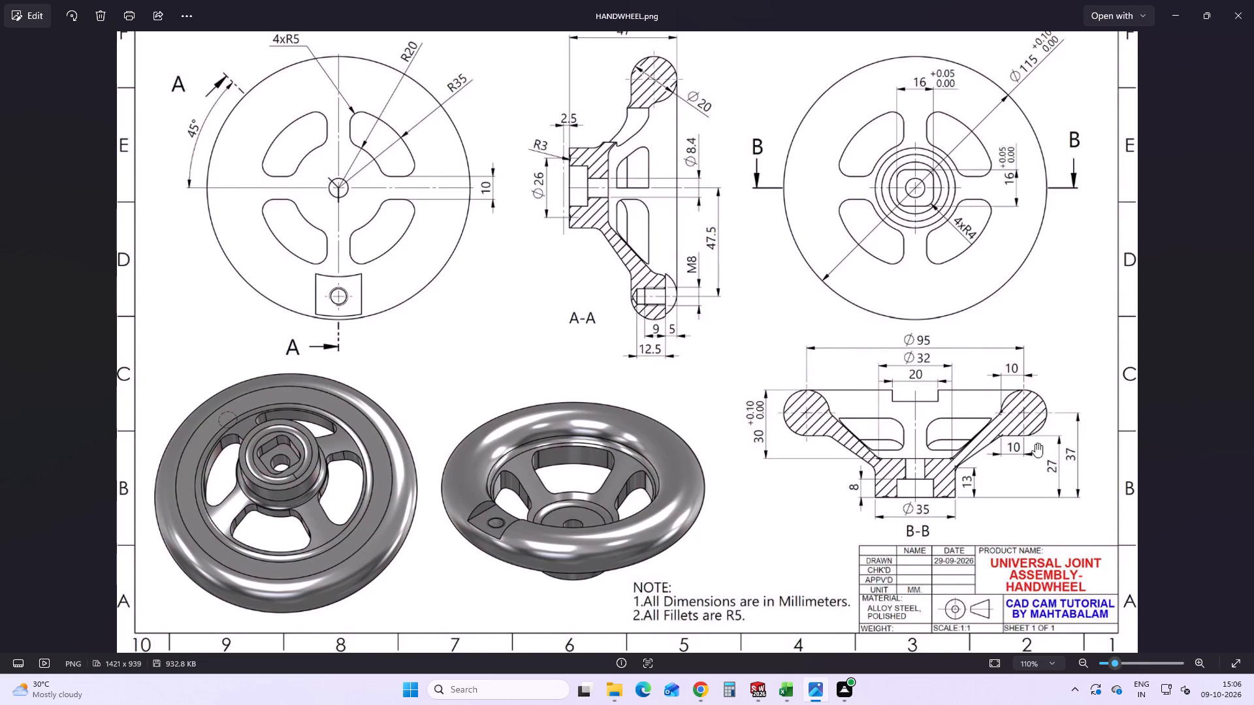
left_click(760, 699)
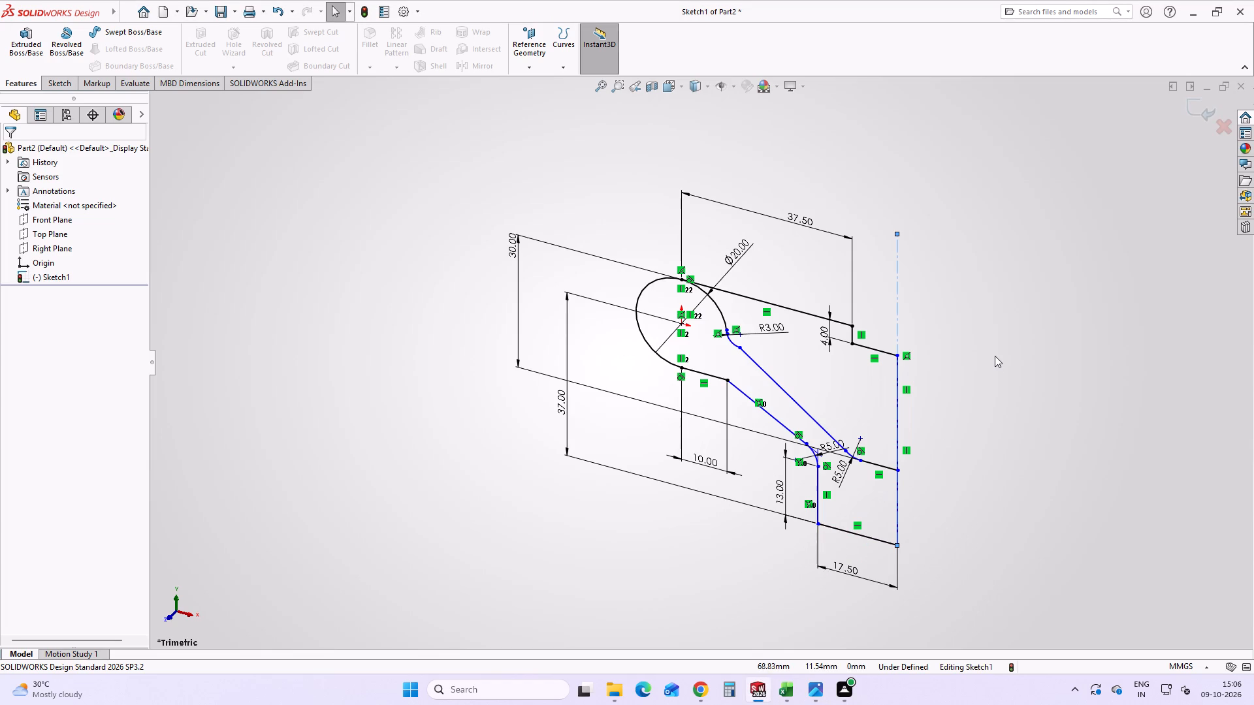
middle_click_drag(757, 373, 813, 265)
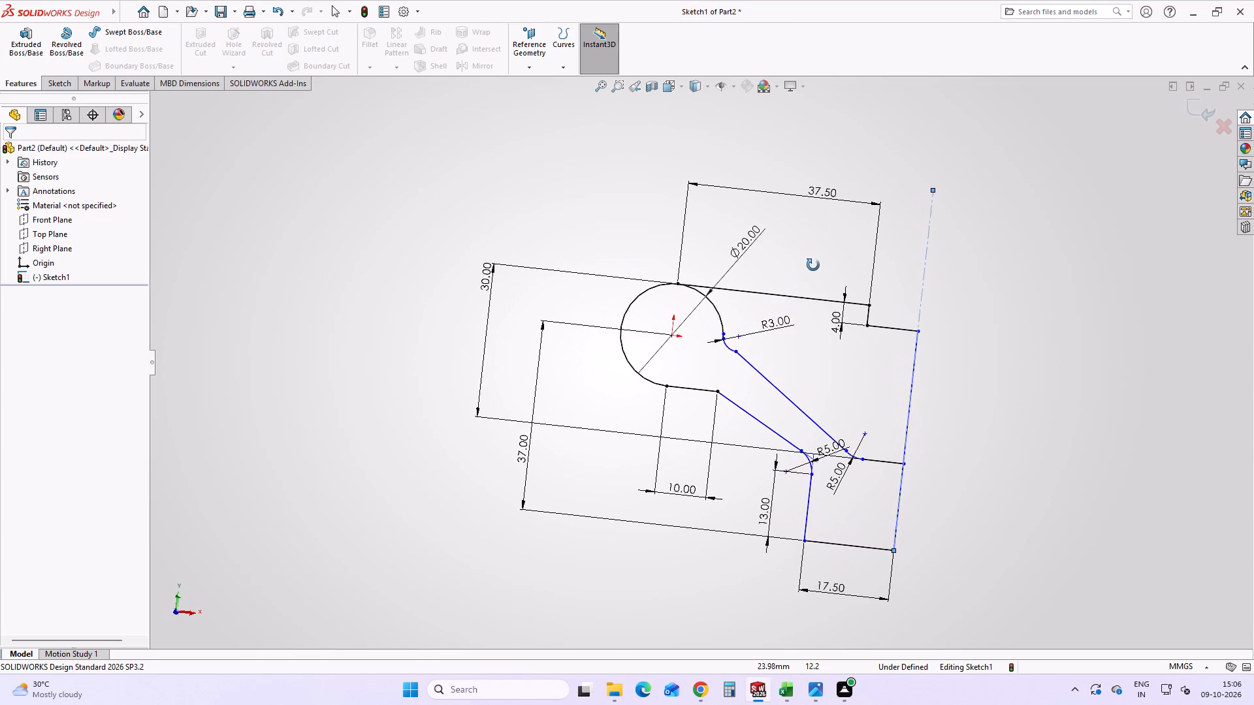
middle_click_drag(813, 265, 814, 261)
middle_click_drag(753, 481, 778, 488)
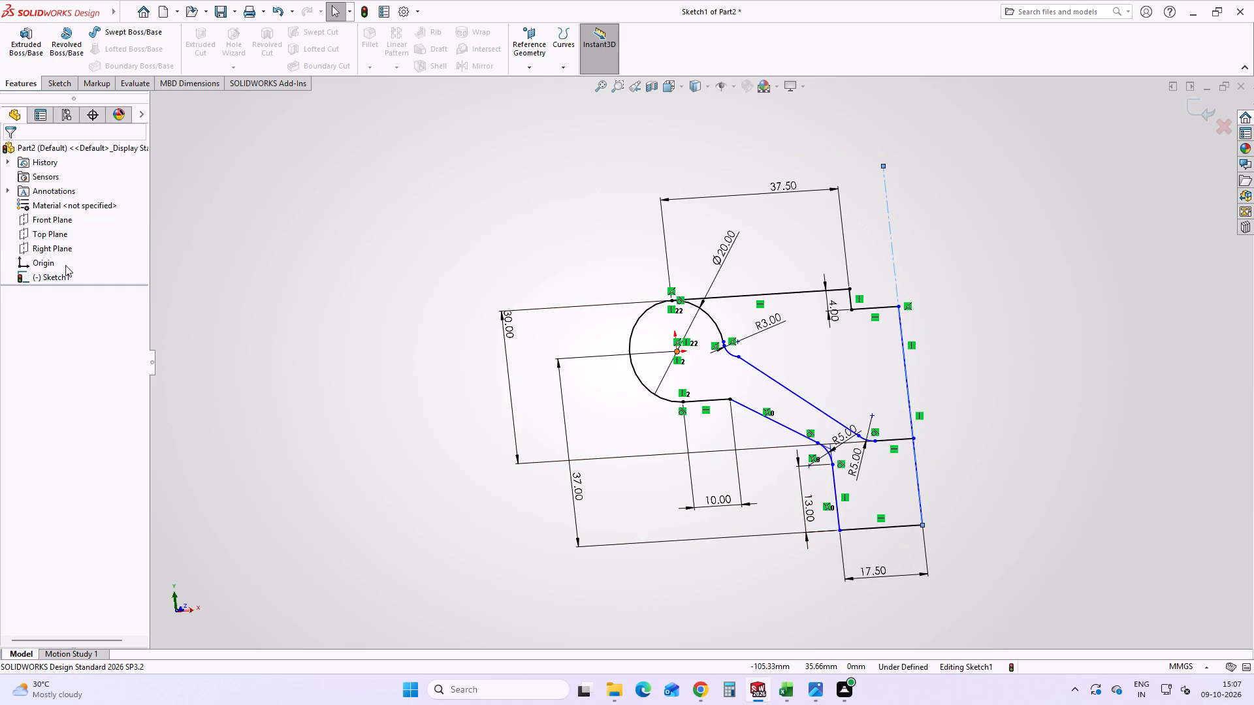
left_click(44, 219)
left_click(210, 260)
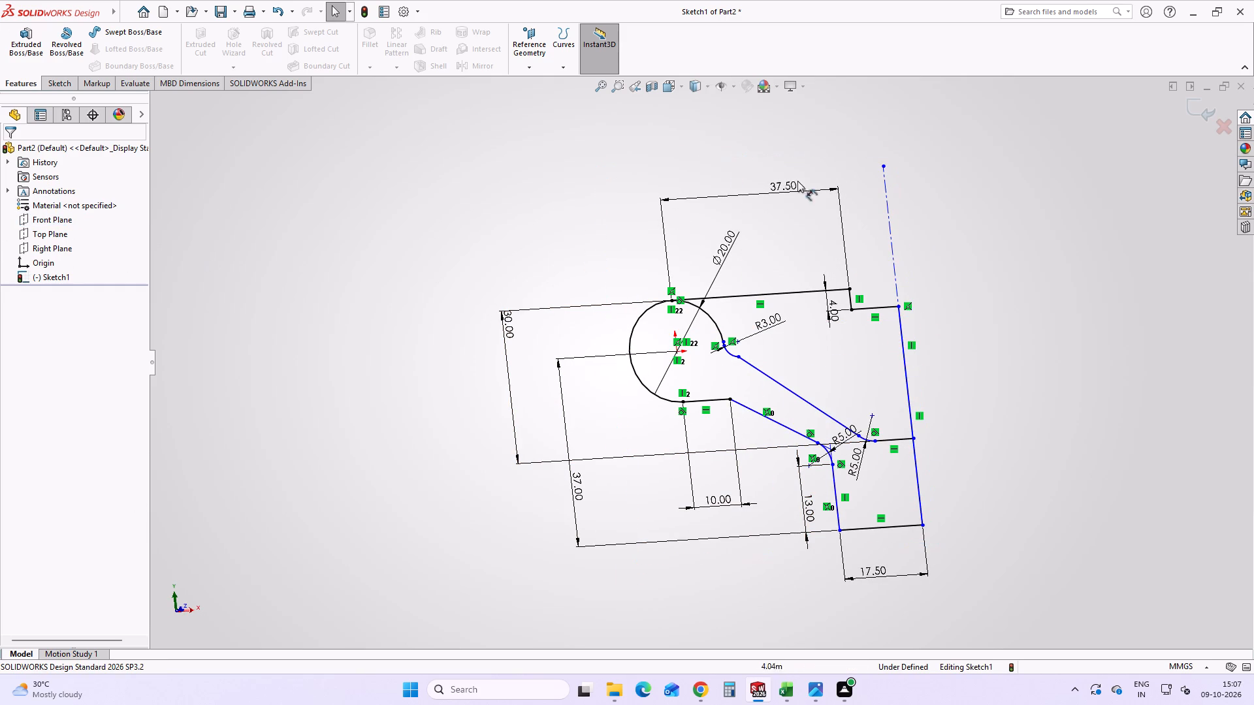
left_click(1202, 108)
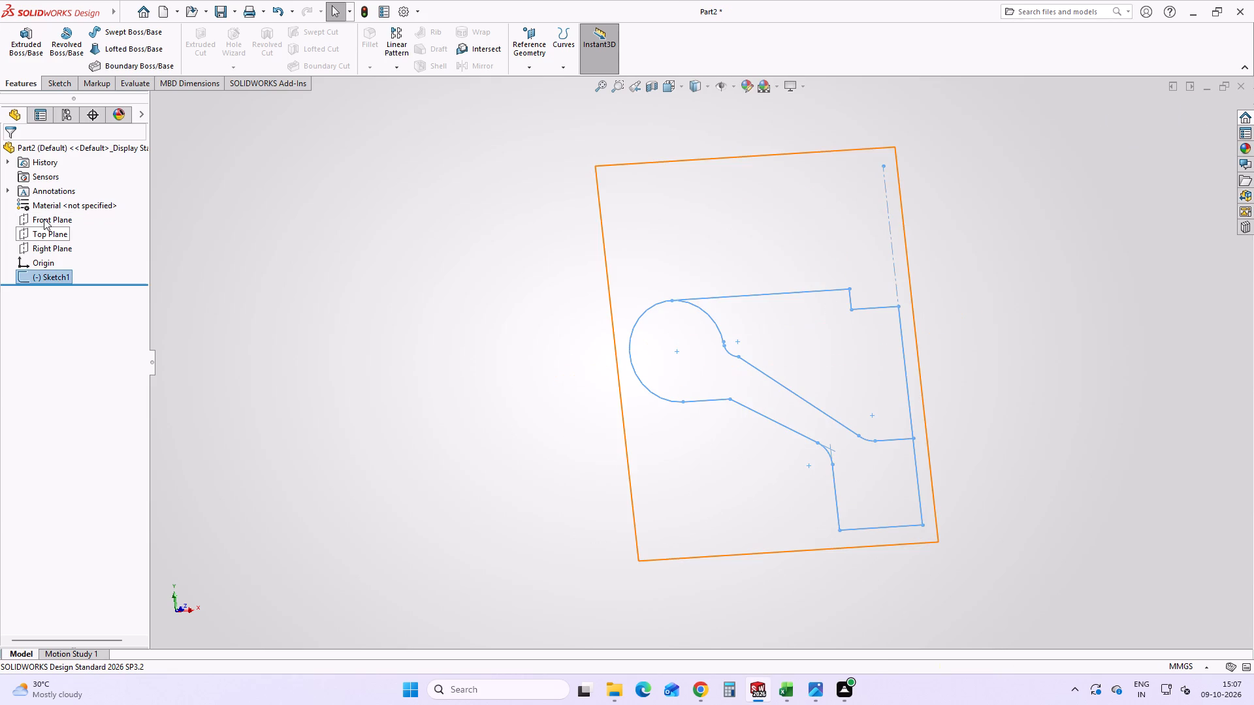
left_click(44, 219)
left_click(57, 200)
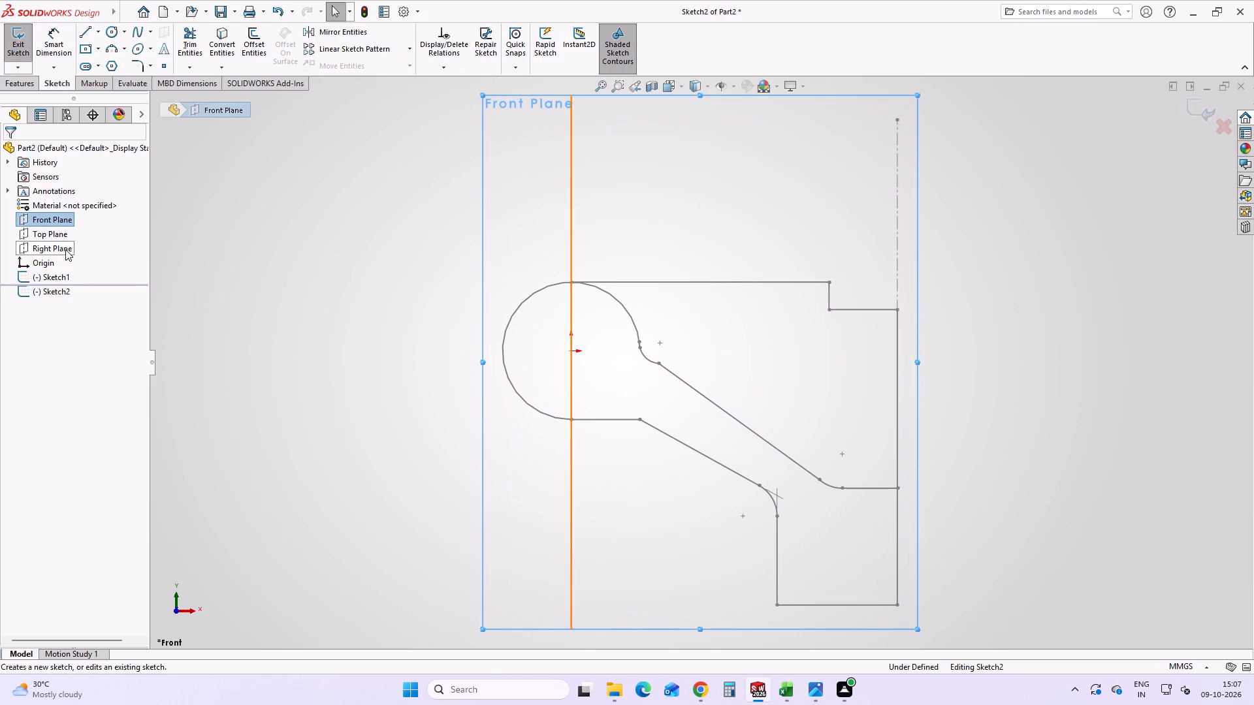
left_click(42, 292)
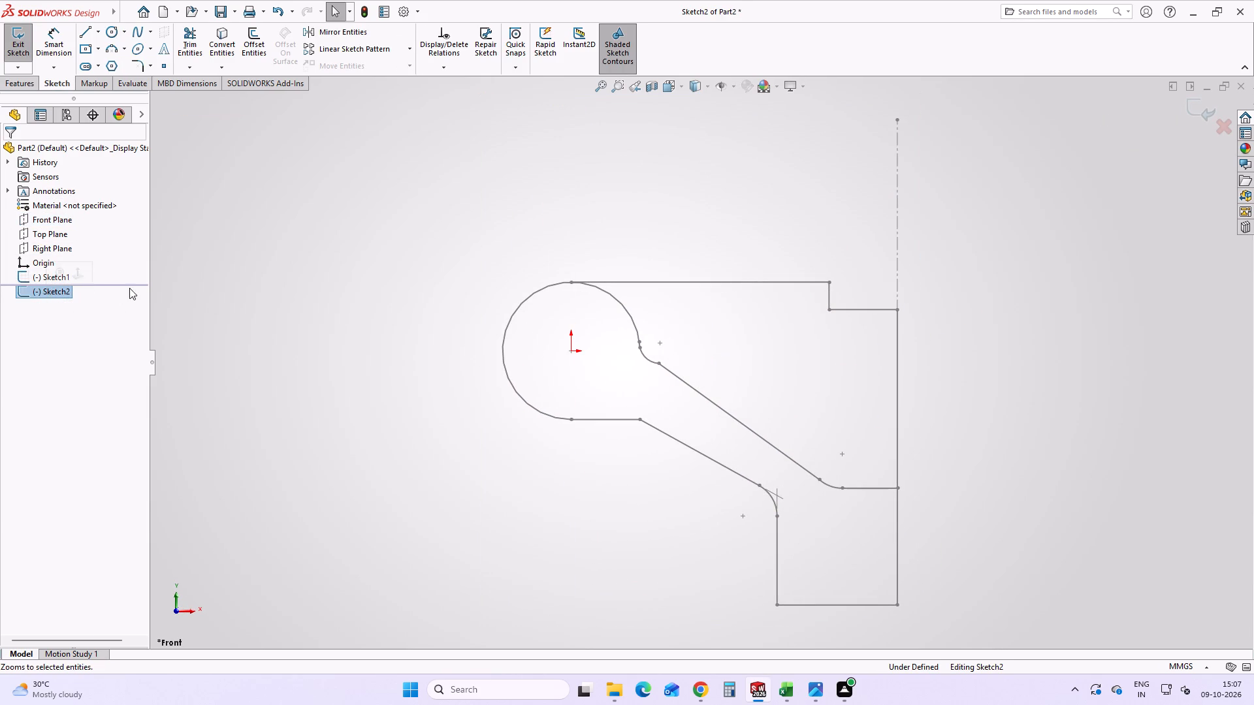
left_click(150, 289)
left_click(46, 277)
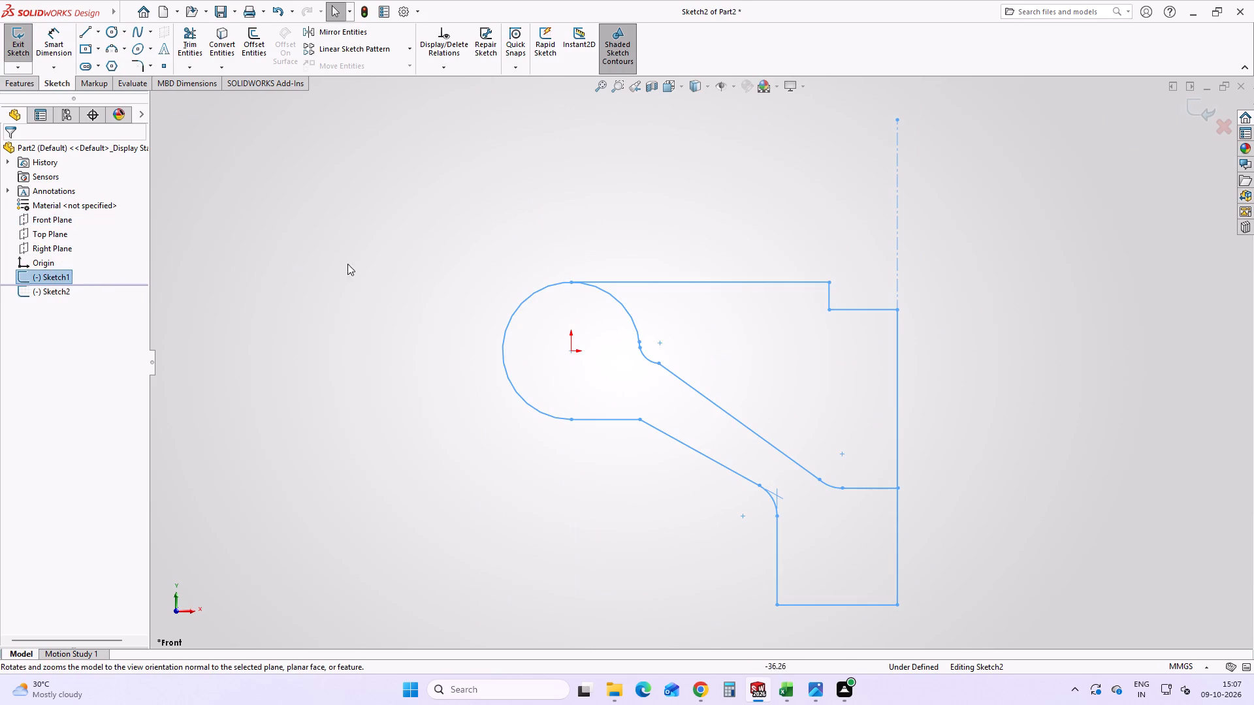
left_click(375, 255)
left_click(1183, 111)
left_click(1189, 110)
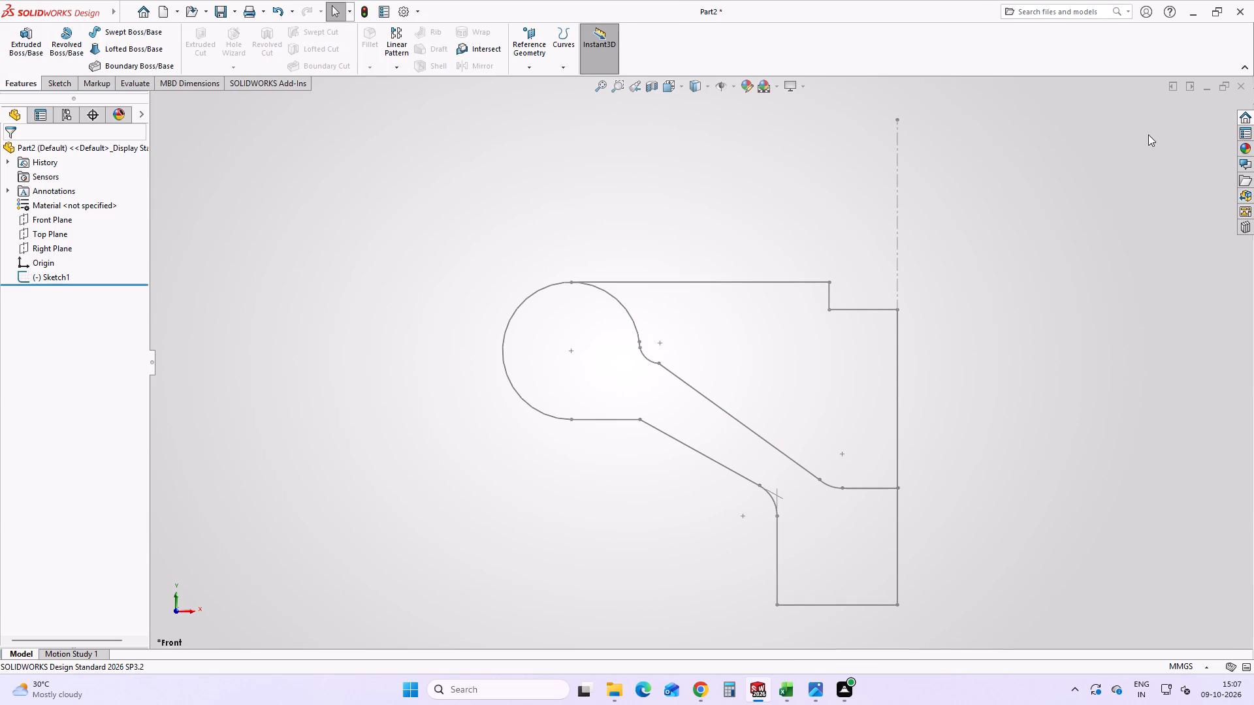
Reopen the handwheel profile sketch, Sketch1, for editing.
left_click(40, 276)
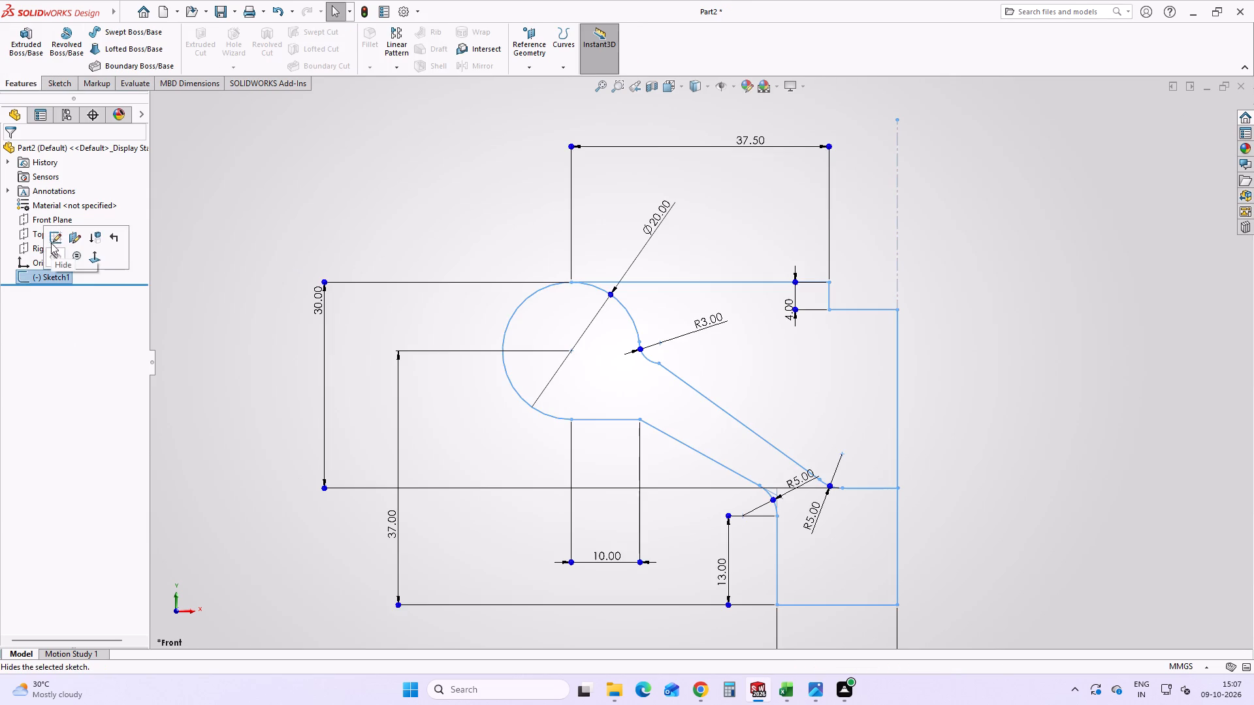
left_click(51, 243)
scroll(437, 298, "up", 2)
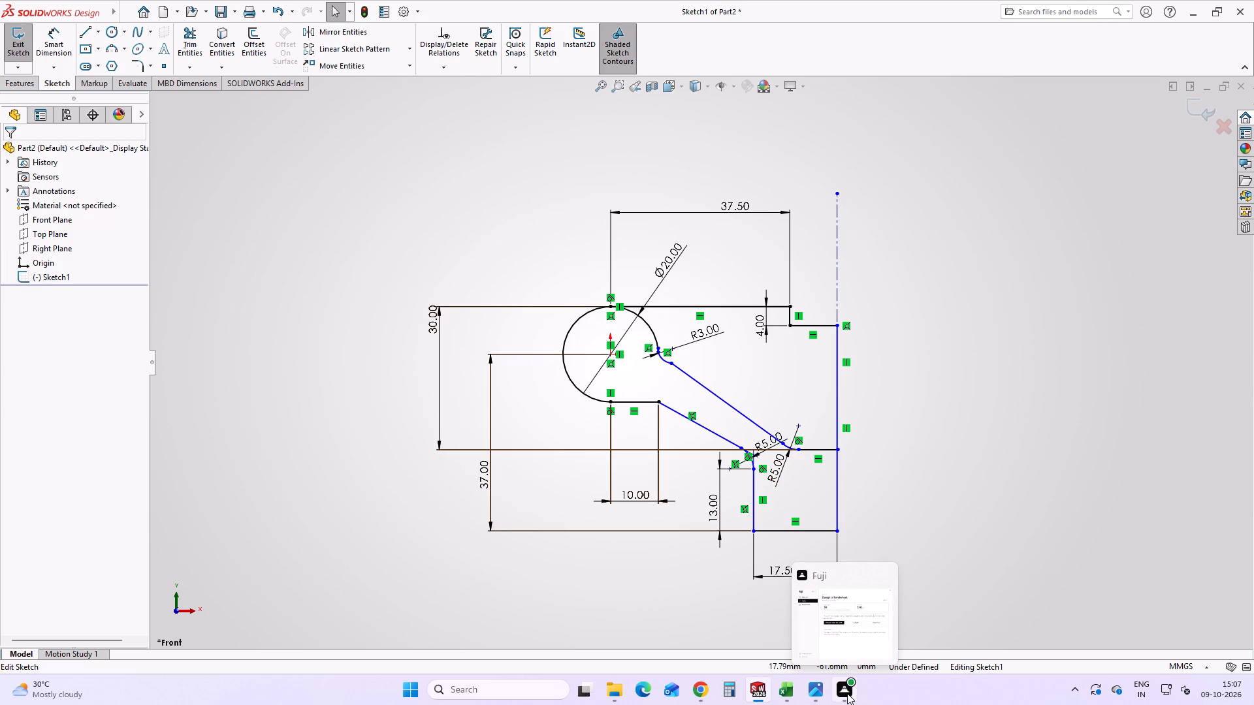
Switch to HANDWHEEL.png to check the section views against the profile sketch.
left_click(818, 695)
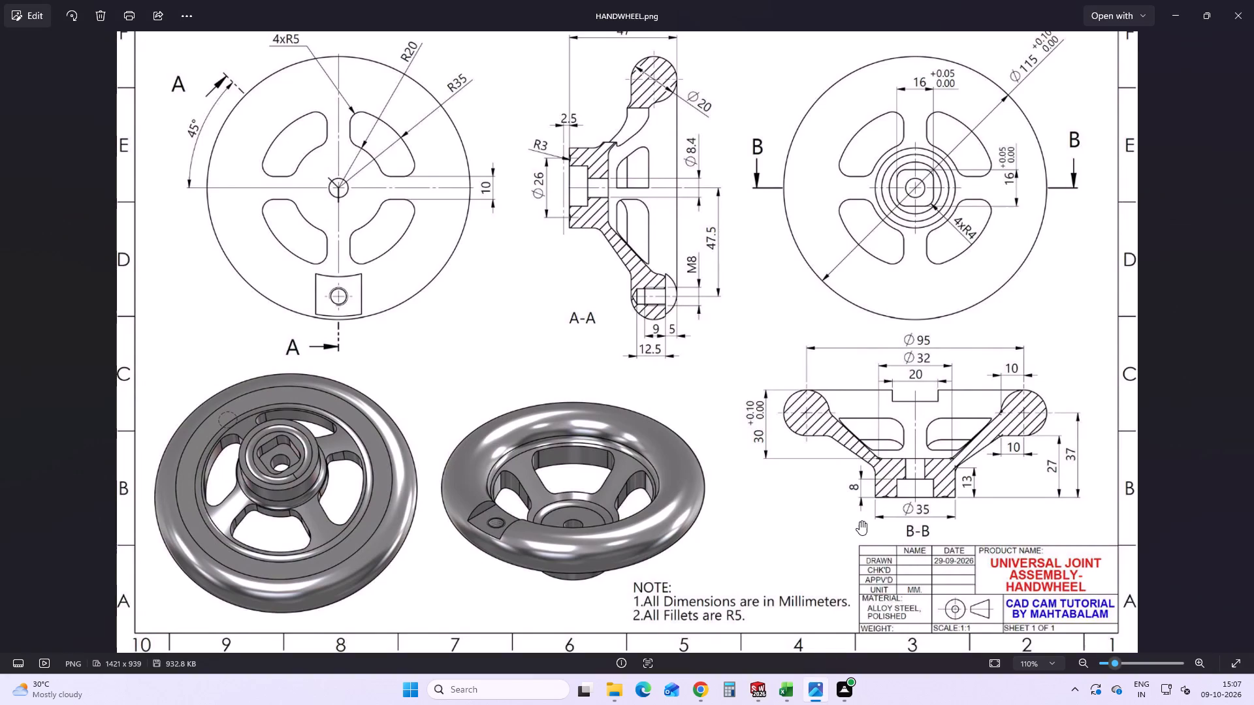
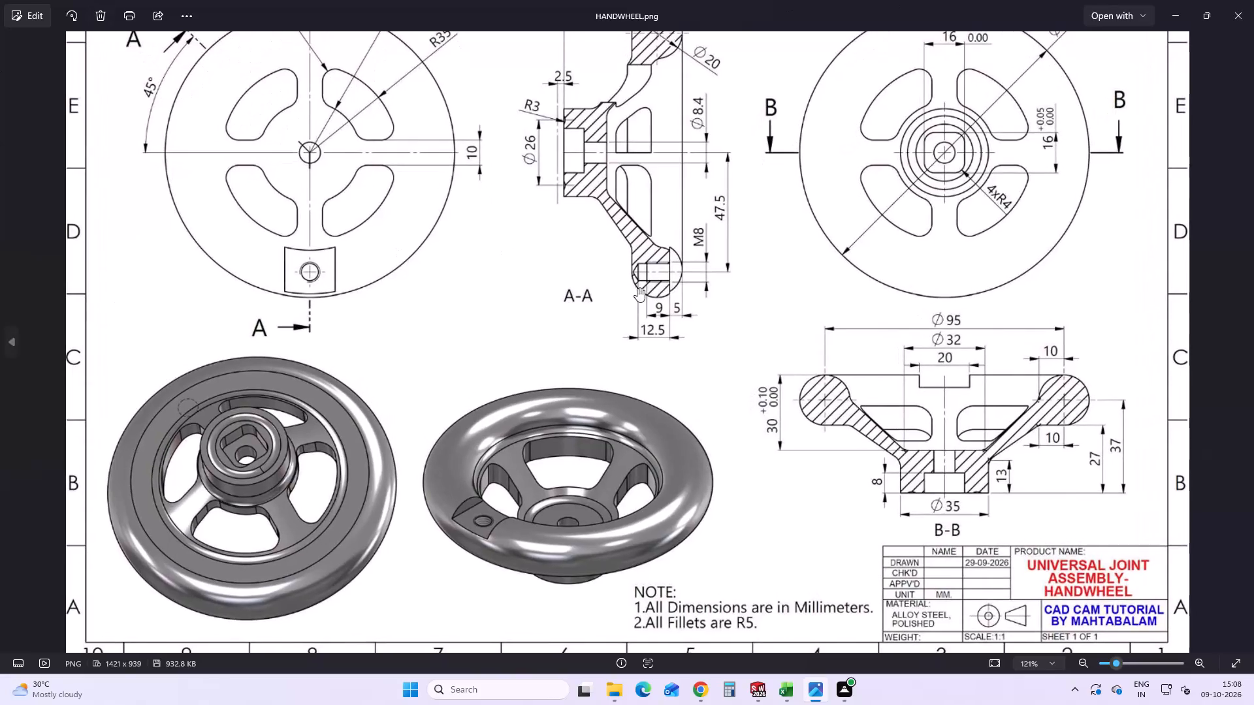
In the profile sketch, delete the top horizontal line from the rim, the notch's two short lines and the solid vertical edge on the centerline.
scroll(1020, 377, "down", 2)
left_click(1174, 13)
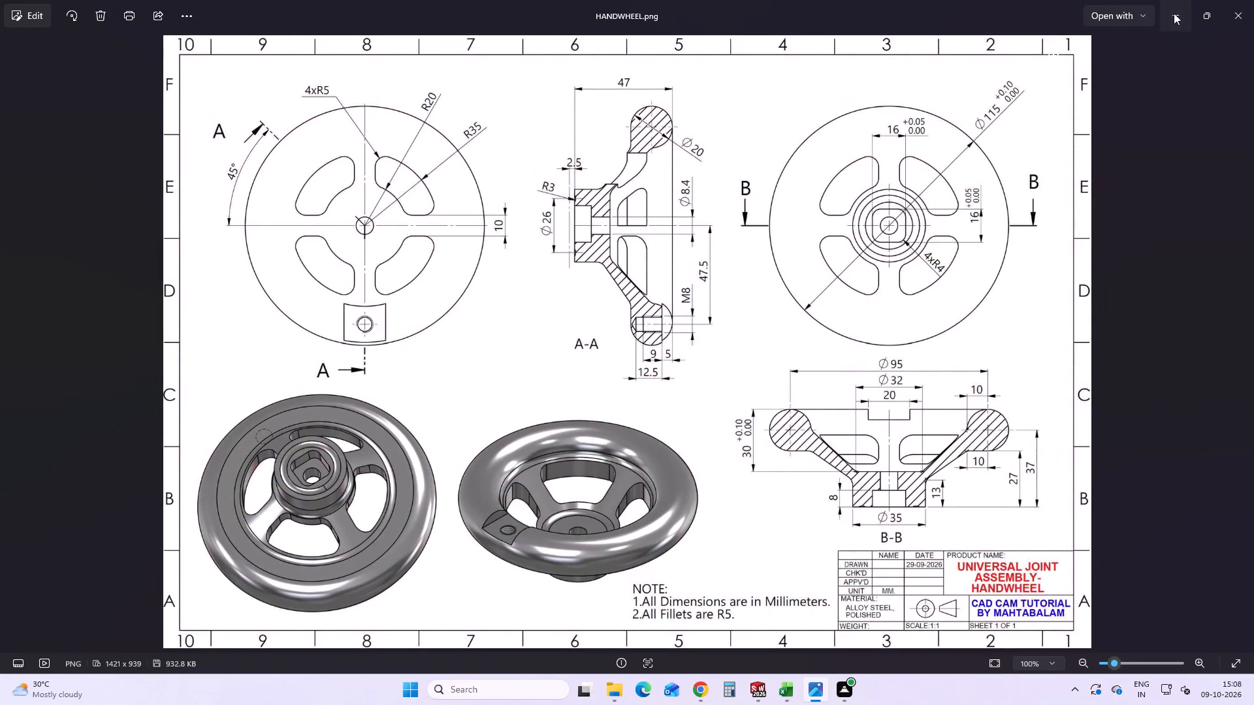
left_click_drag(706, 278, 823, 365)
key("Delete")
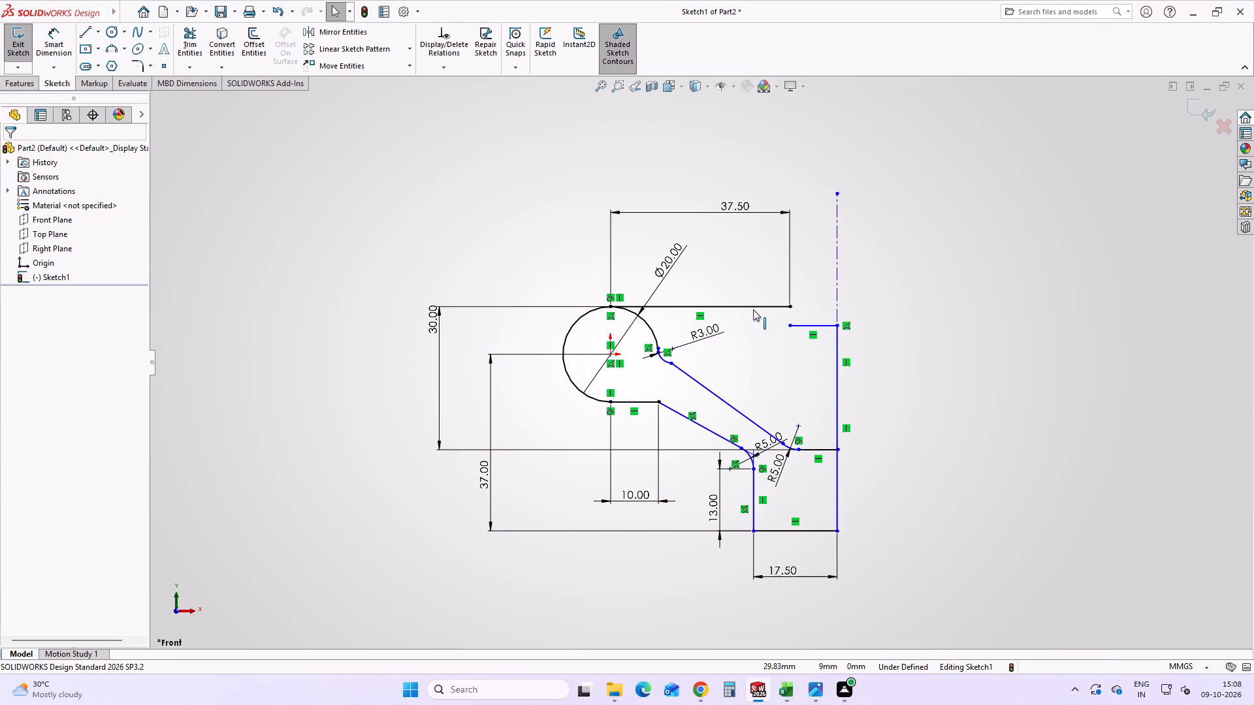
left_click(753, 308)
key("Delete")
left_click(564, 349)
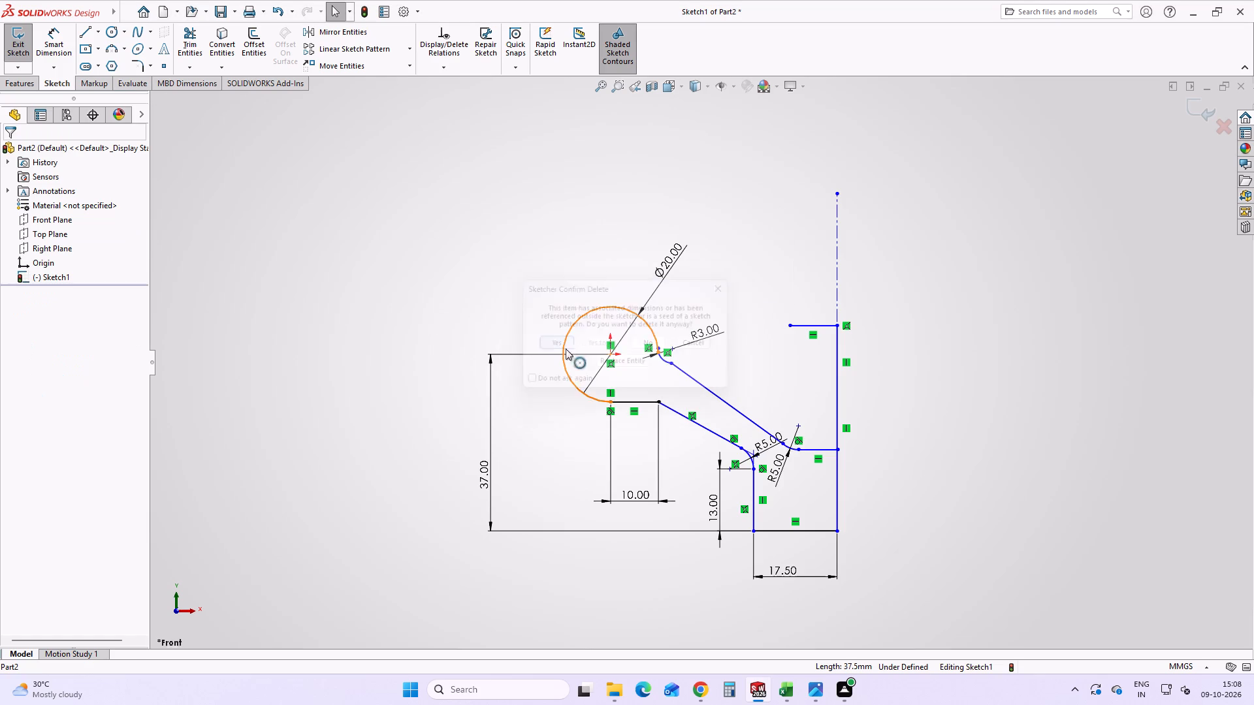
left_click(819, 326)
key("Delete")
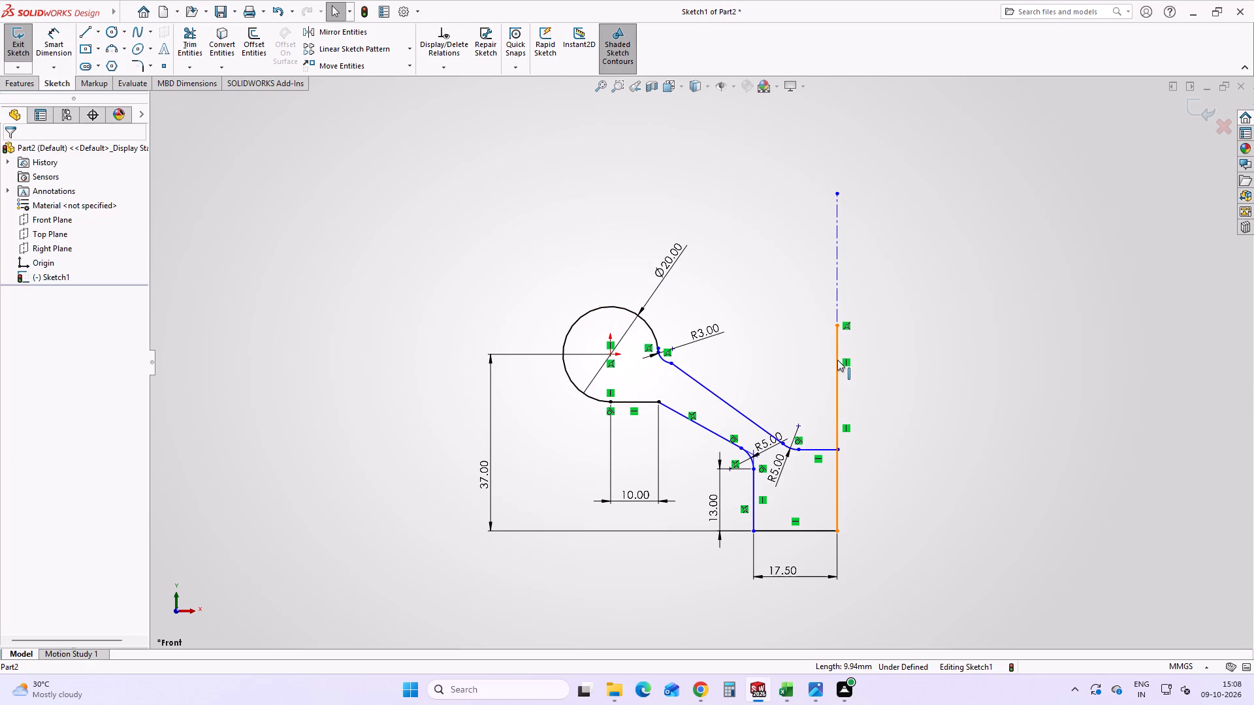
left_click(837, 360)
key("Delete")
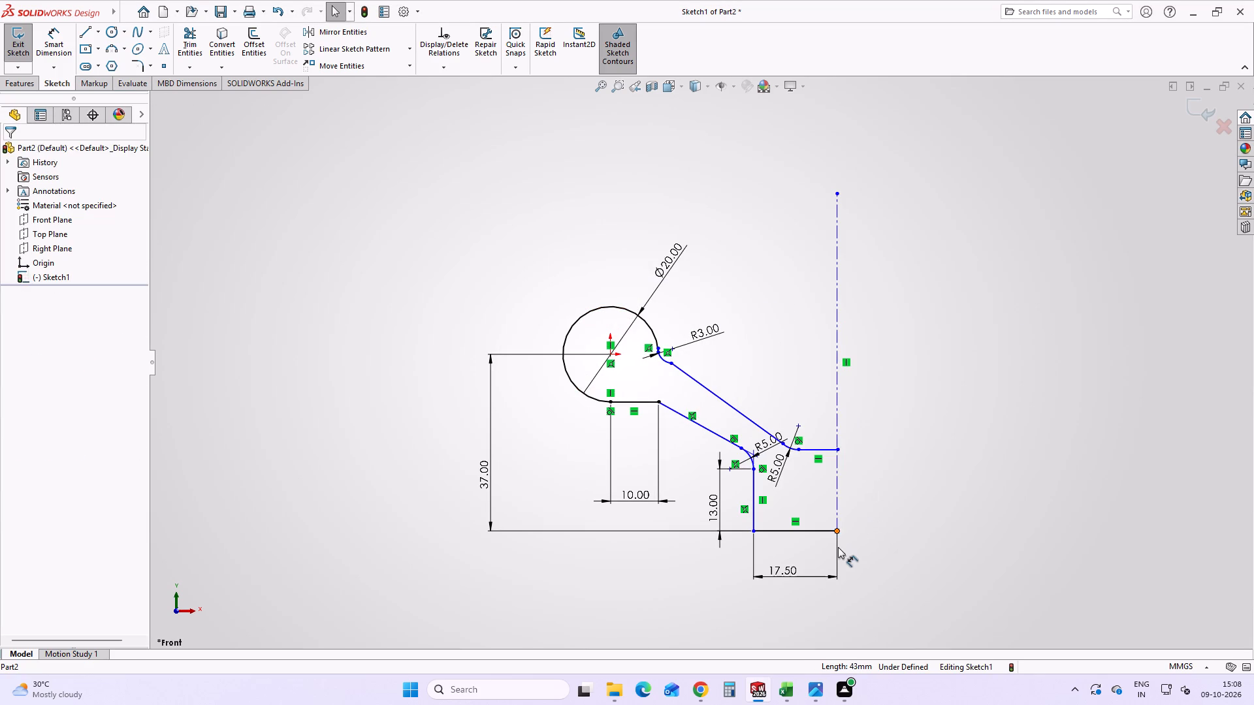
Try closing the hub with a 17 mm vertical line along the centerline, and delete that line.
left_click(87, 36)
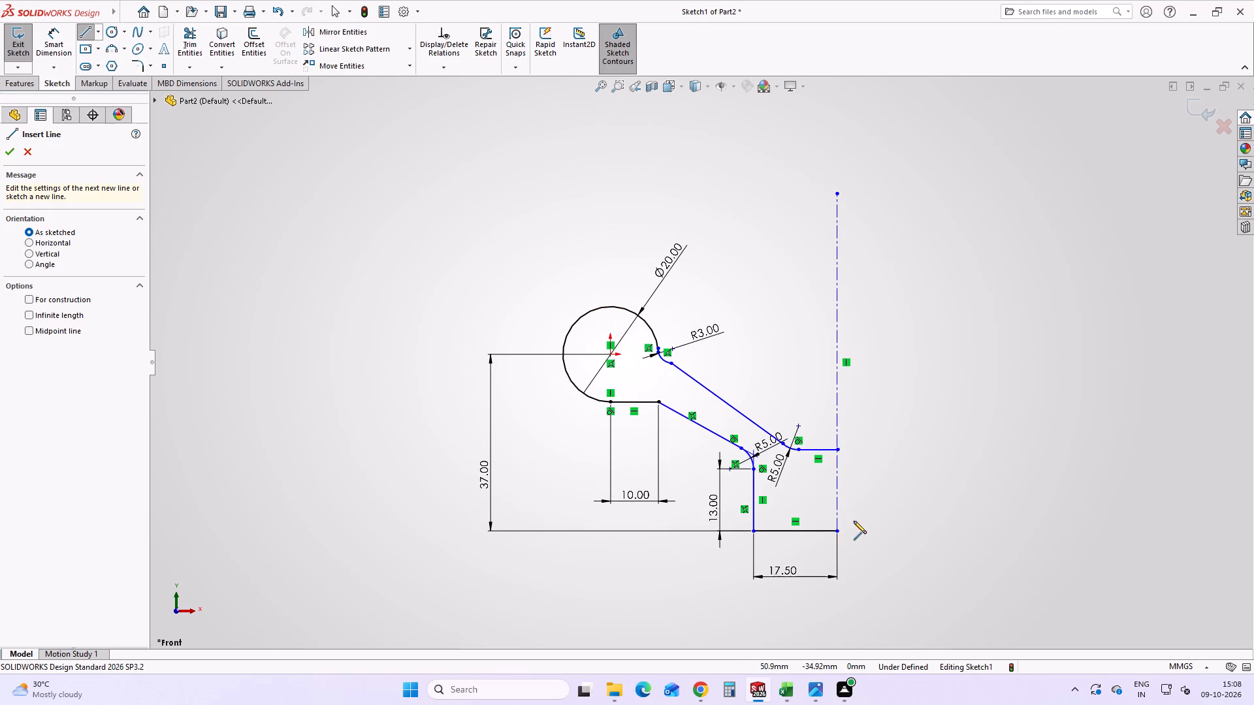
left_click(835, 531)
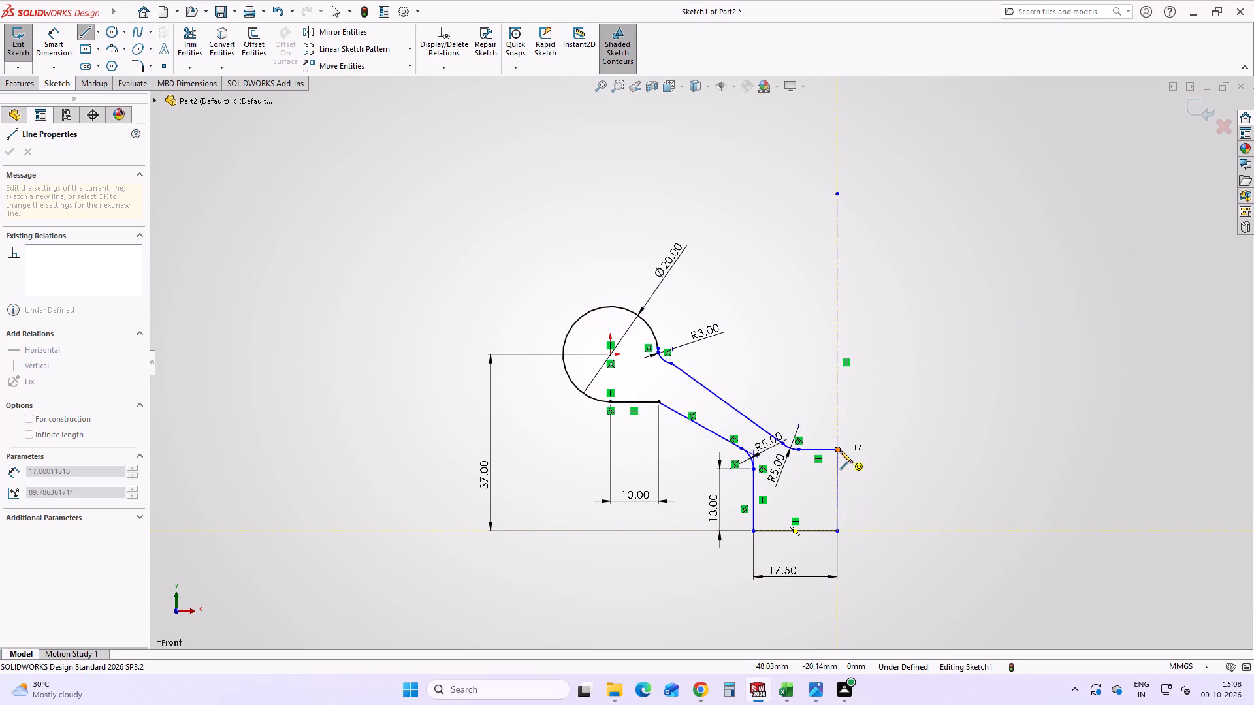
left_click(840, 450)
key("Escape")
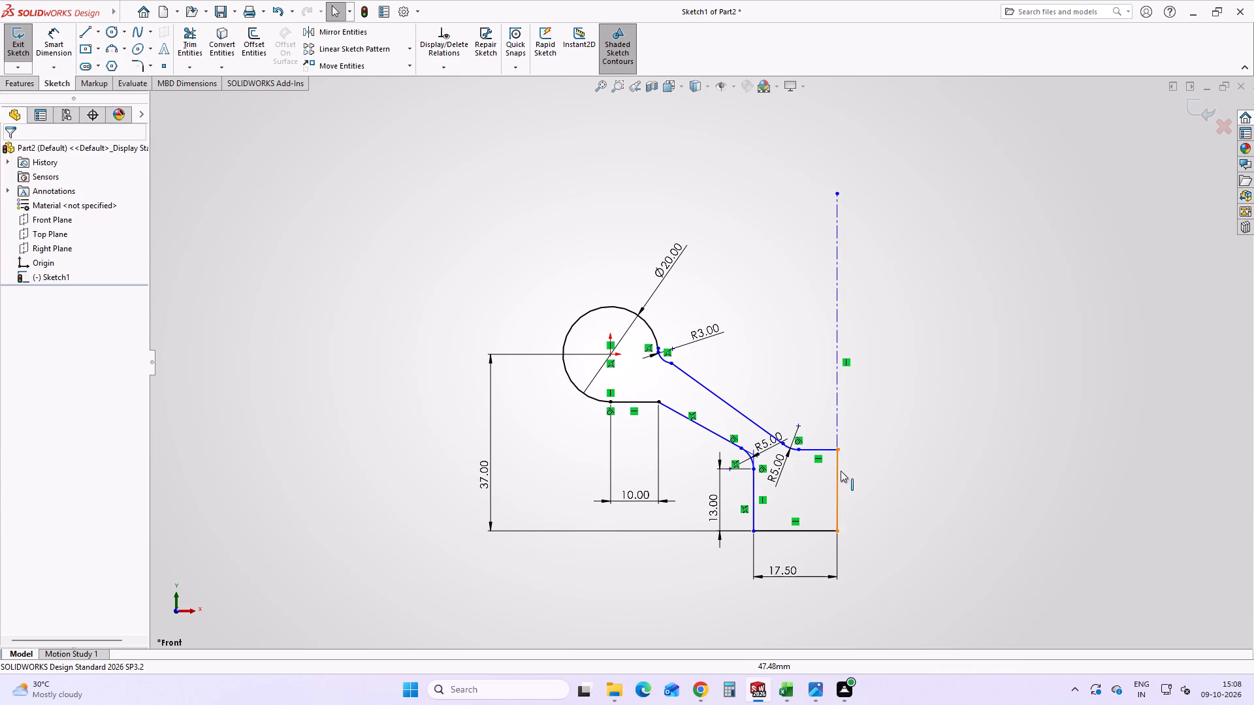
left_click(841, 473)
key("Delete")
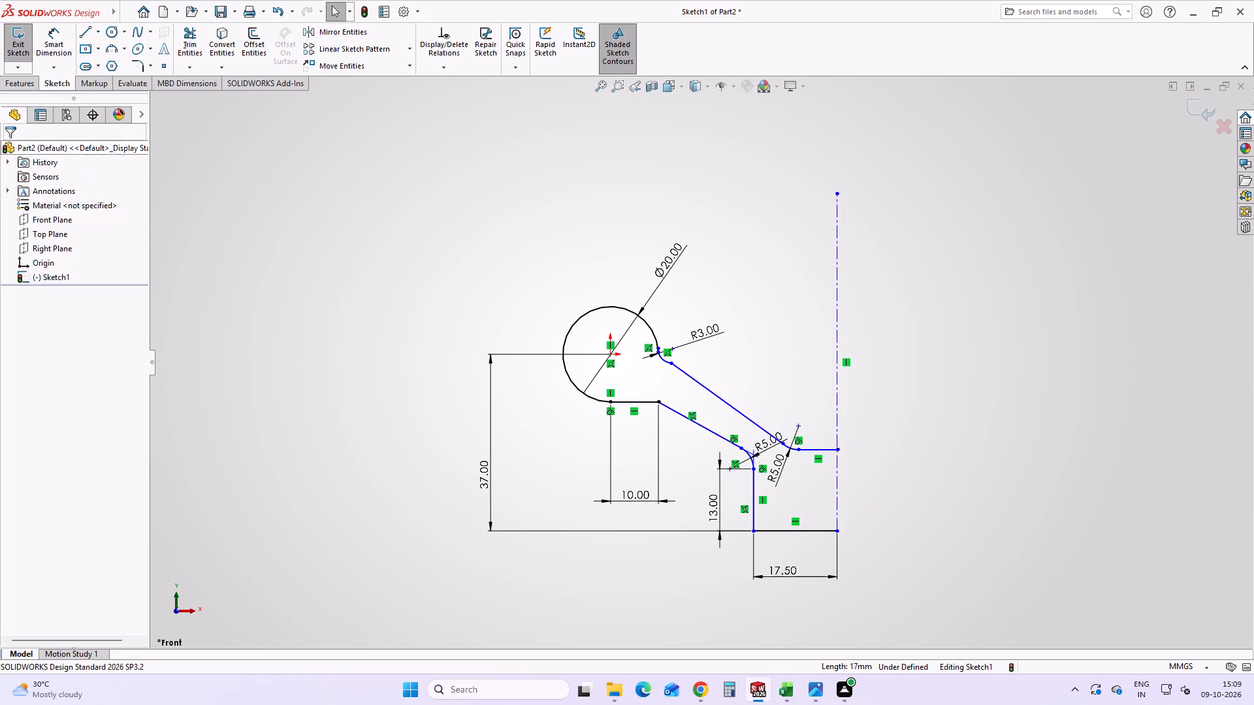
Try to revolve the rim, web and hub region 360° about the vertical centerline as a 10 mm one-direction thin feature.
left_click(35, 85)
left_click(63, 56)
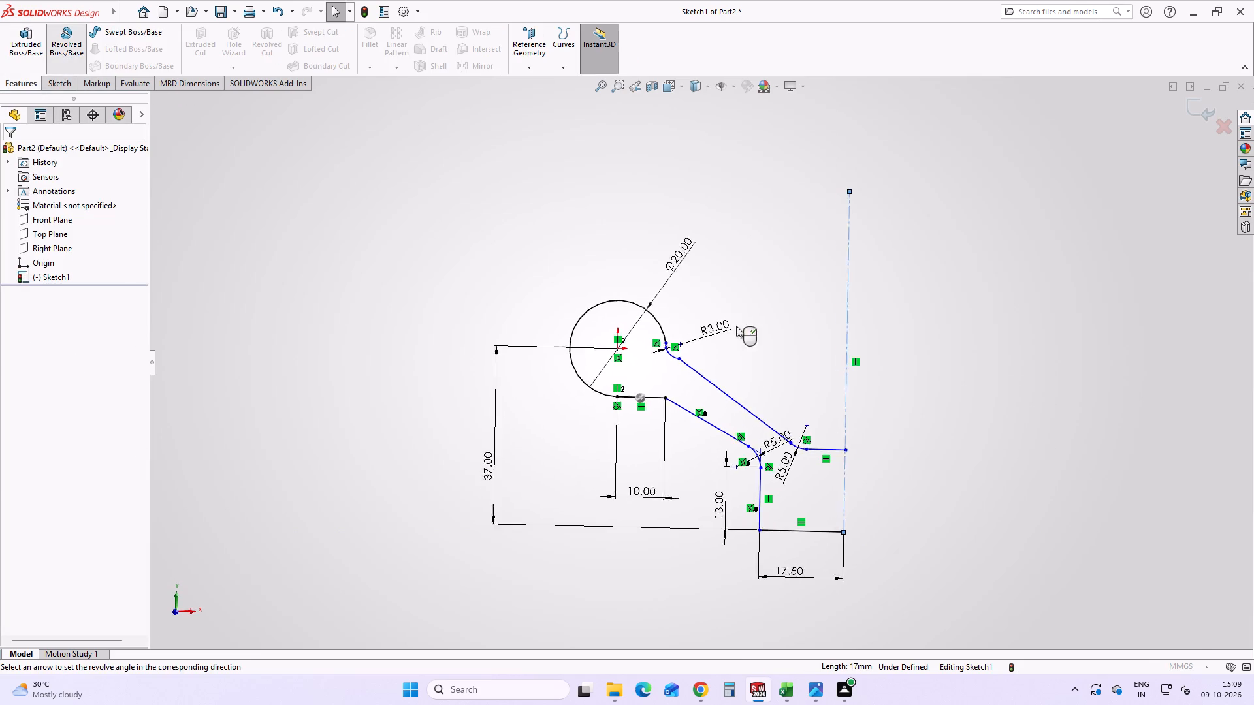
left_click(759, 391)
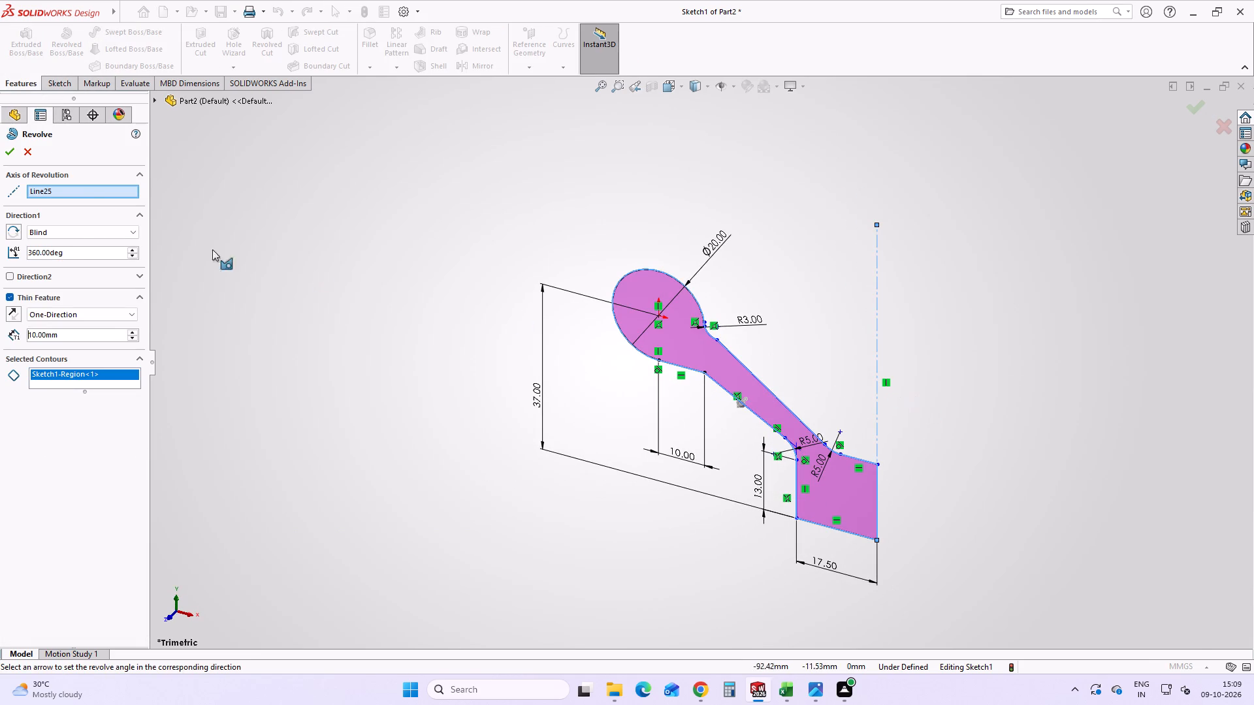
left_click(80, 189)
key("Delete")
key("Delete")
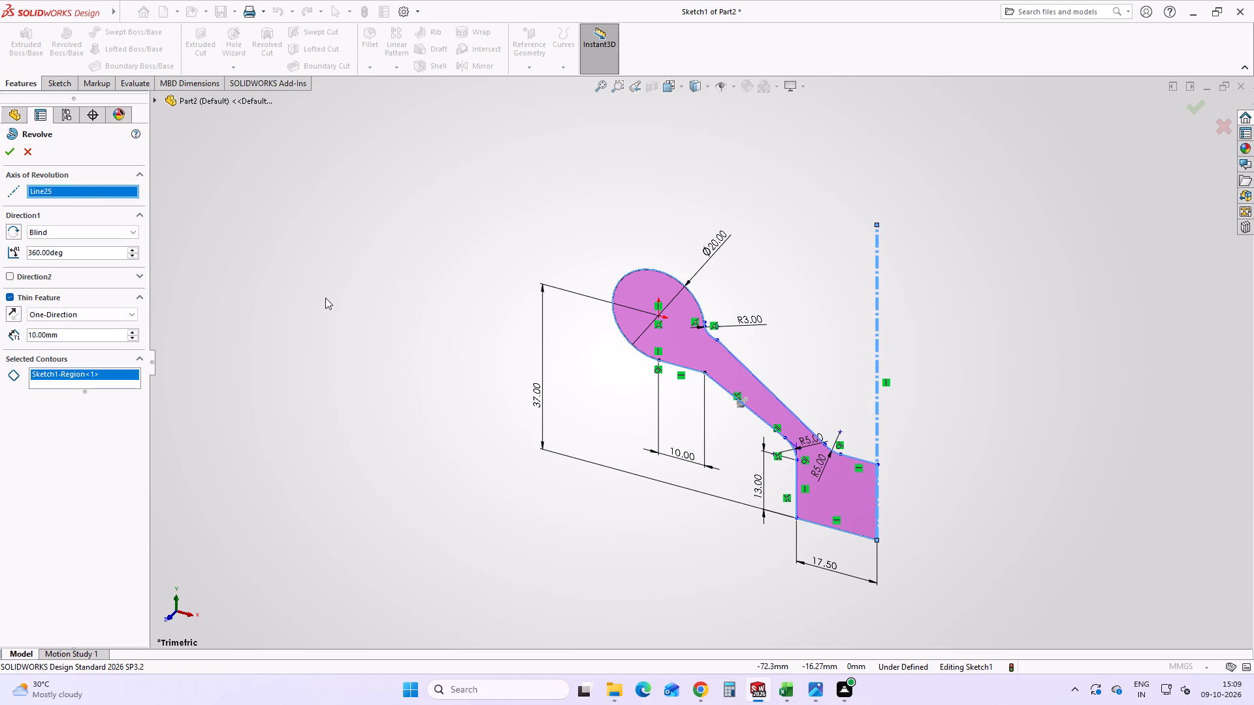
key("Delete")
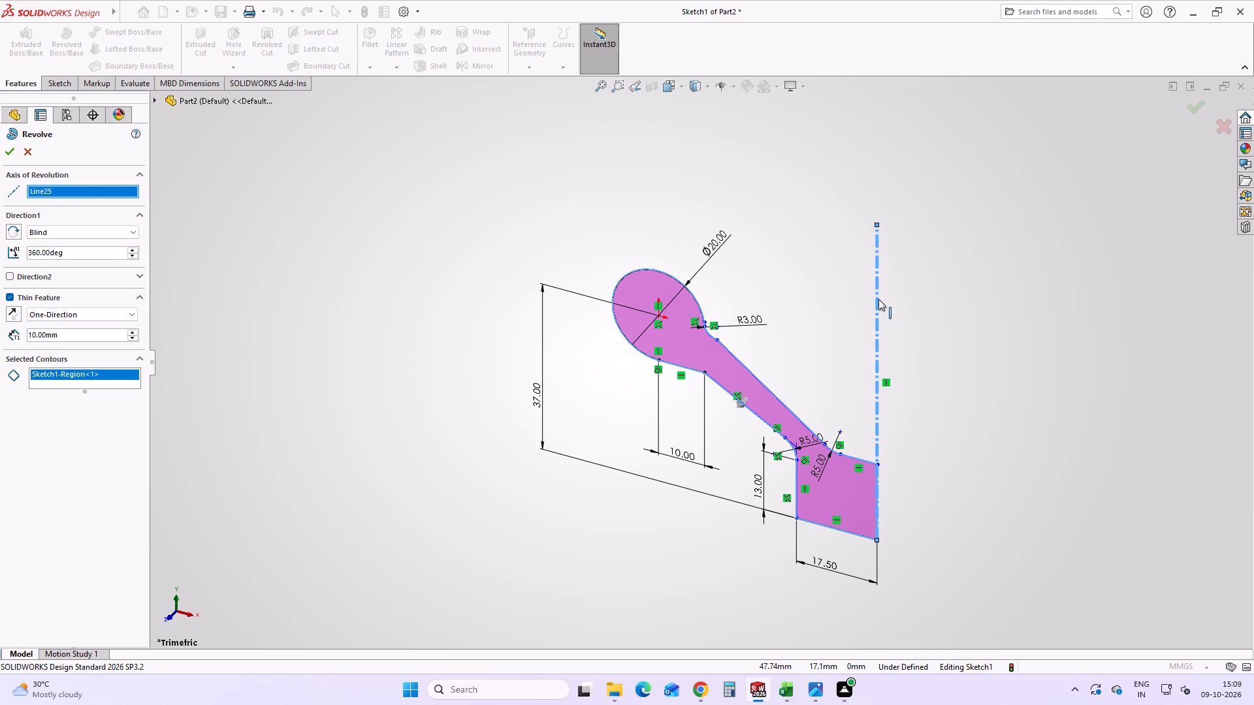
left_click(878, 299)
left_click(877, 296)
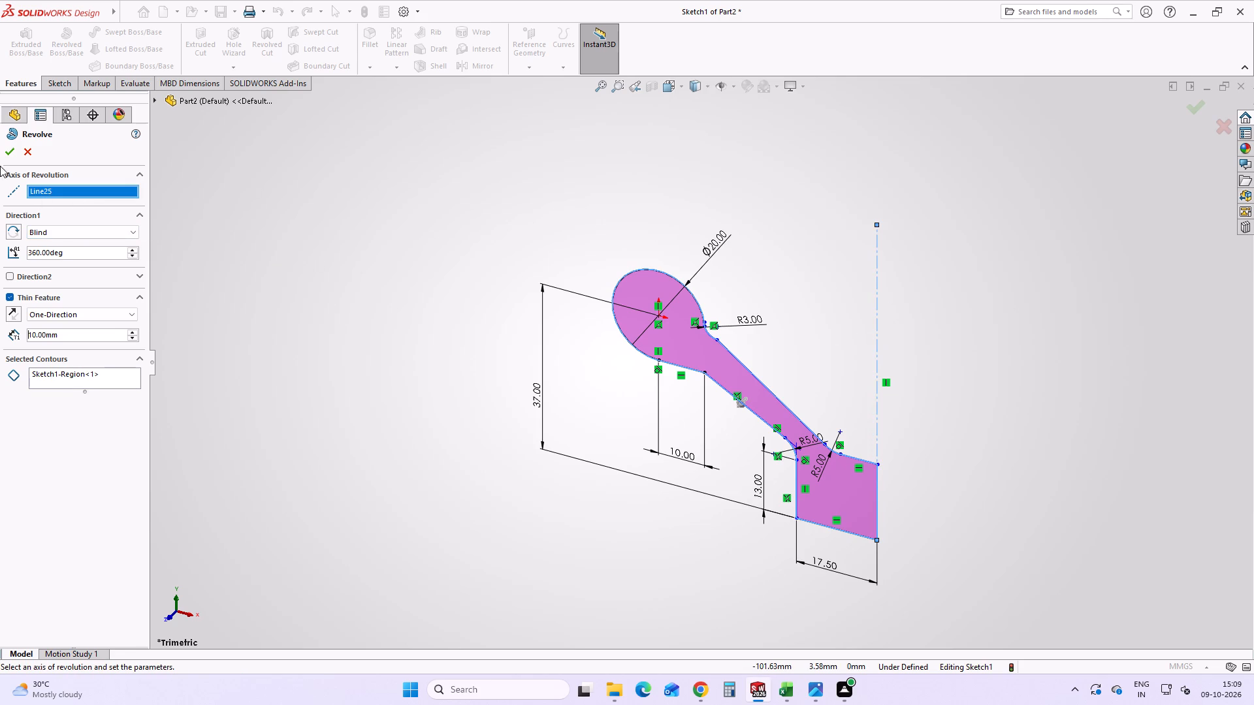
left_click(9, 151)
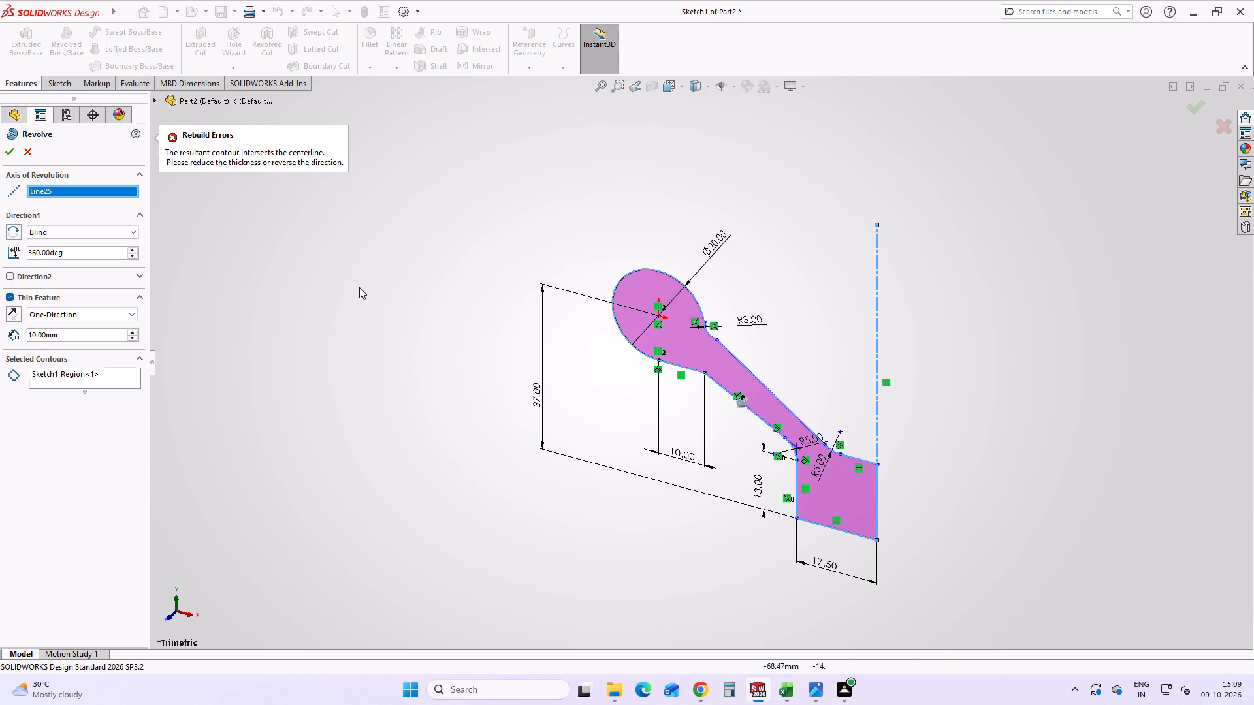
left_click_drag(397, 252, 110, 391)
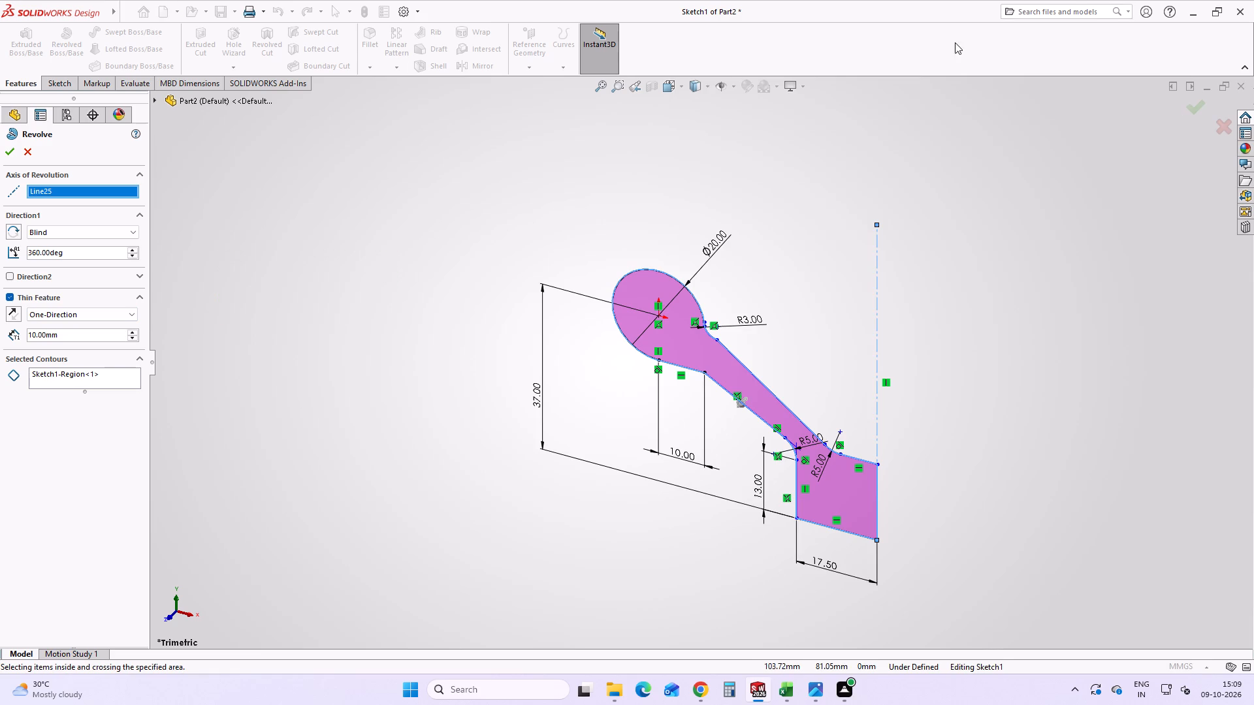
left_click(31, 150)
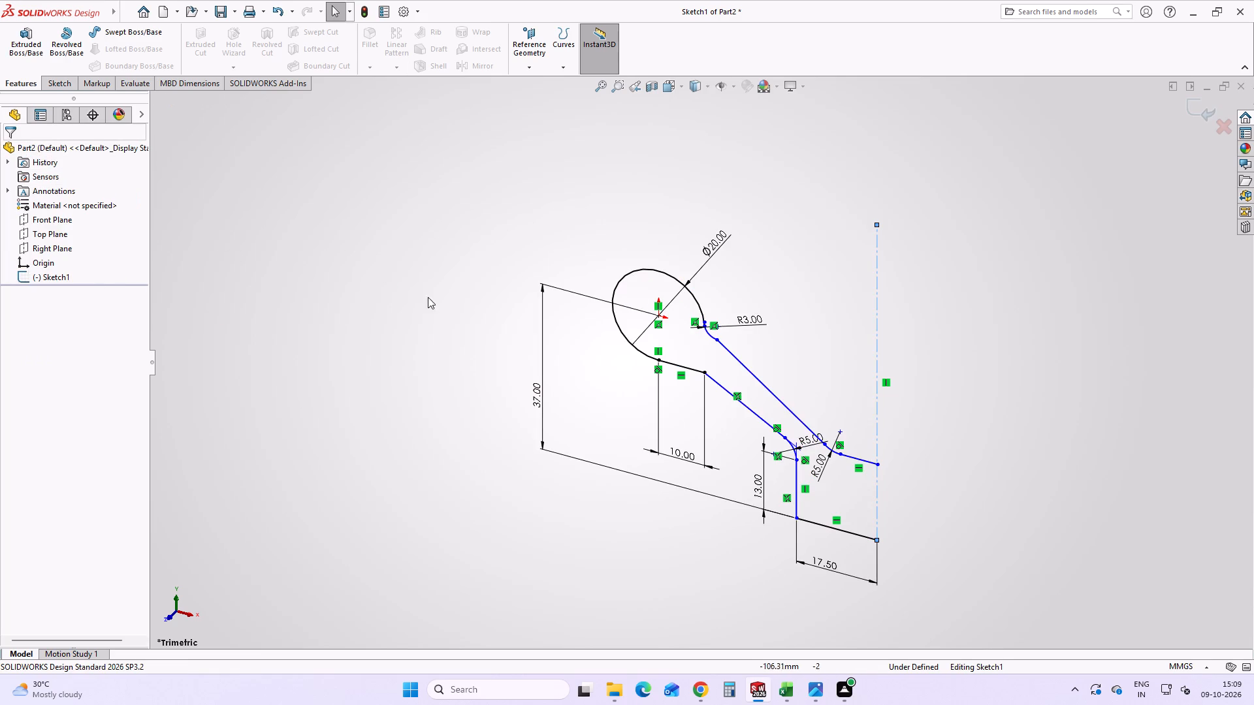
Examine the profile sketch closely around the hub, web, fillets and centerline.
scroll(847, 509, "up", 1)
middle_click_drag(842, 509, 836, 501)
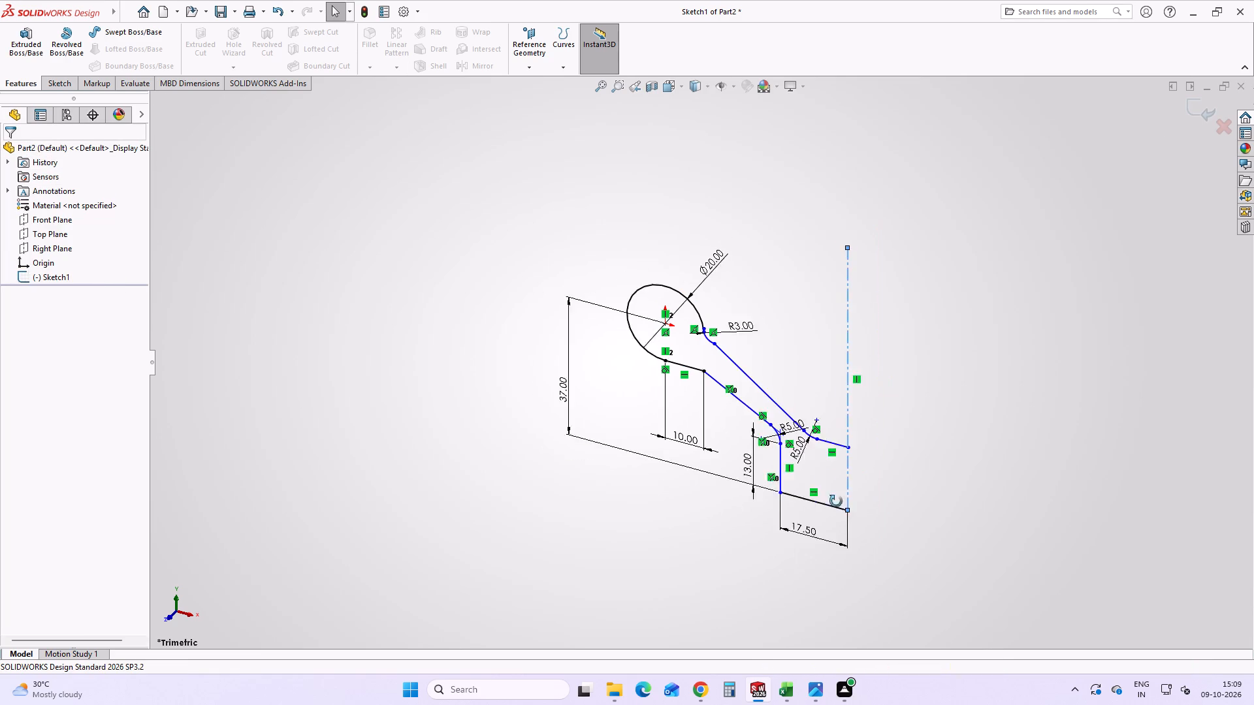
middle_click_drag(836, 501, 890, 370)
scroll(850, 418, "down", 4)
scroll(729, 425, "down", 1)
middle_click_drag(729, 425, 763, 455)
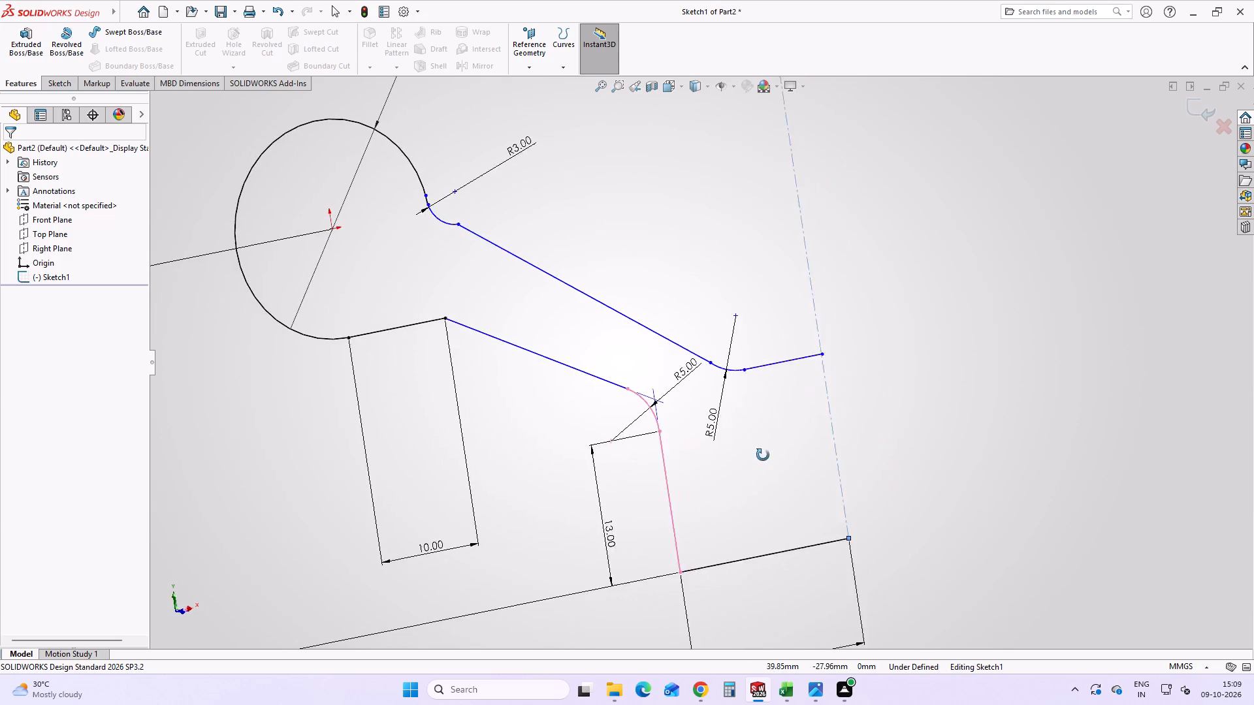
middle_click_drag(763, 455, 763, 407)
scroll(719, 488, "up", 3)
middle_click_drag(701, 491, 674, 510)
scroll(677, 510, "up", 1)
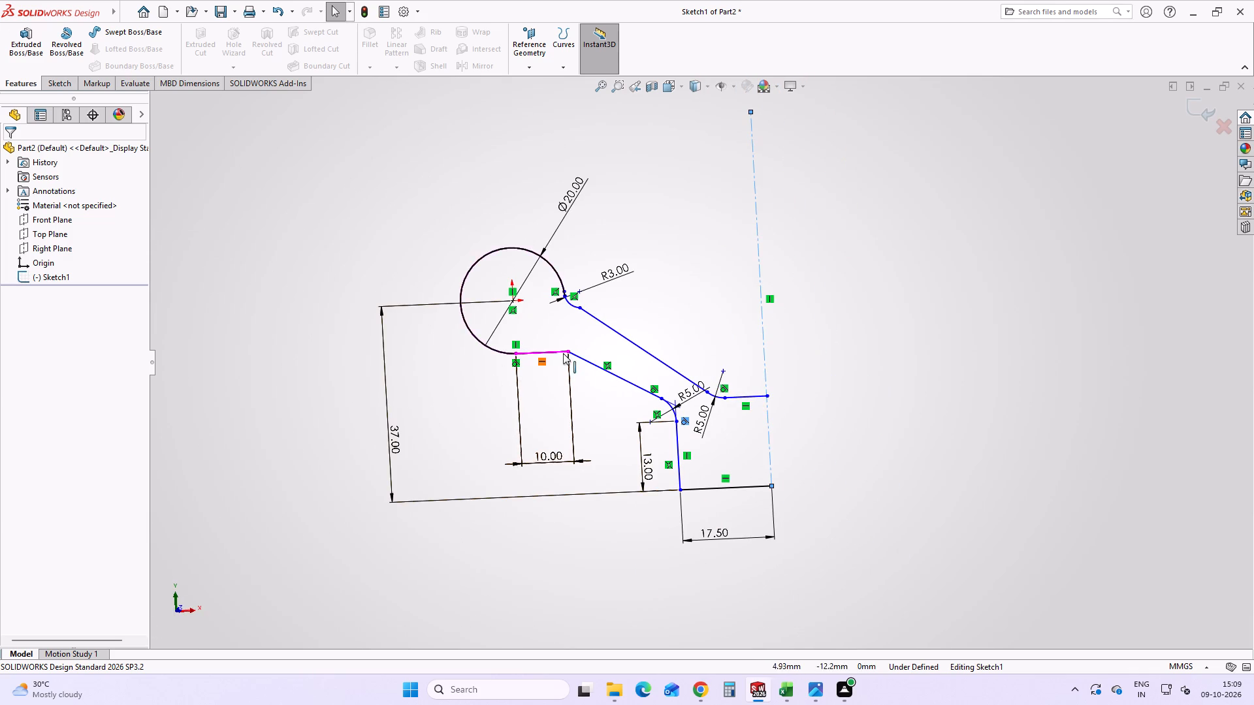
scroll(584, 340, "up", 3)
scroll(656, 380, "down", 8)
scroll(715, 443, "up", 2)
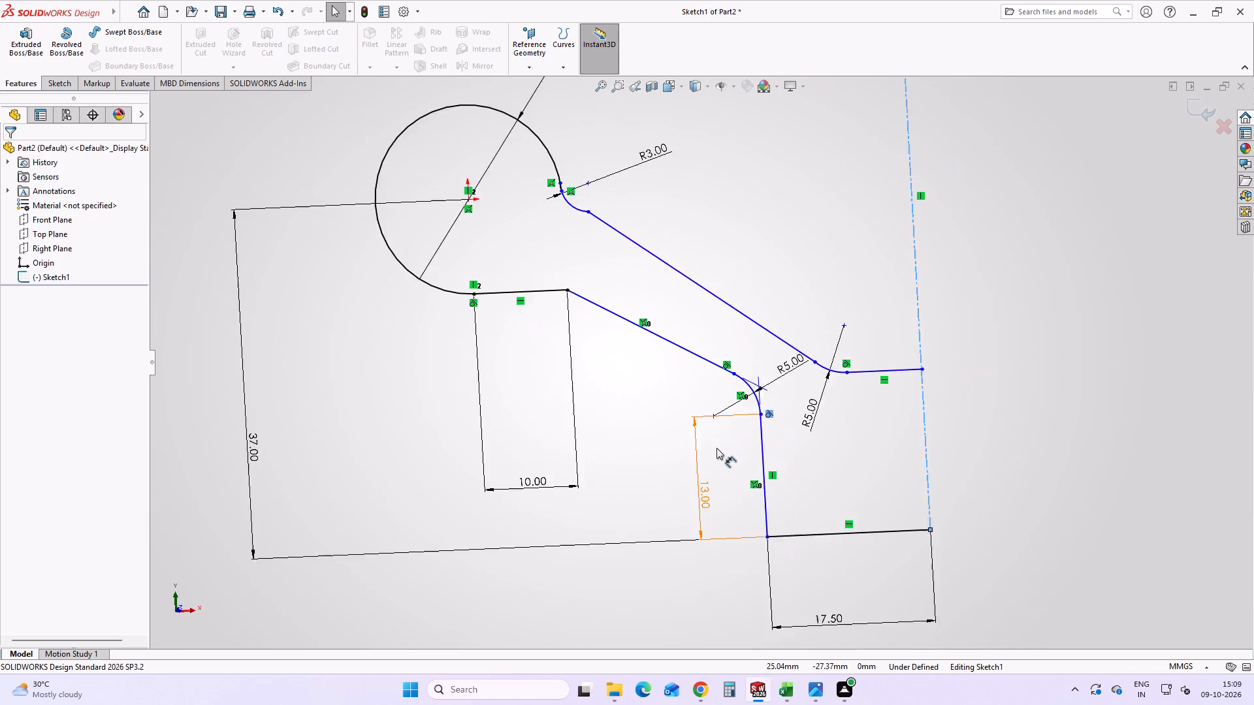
scroll(716, 448, "up", 2)
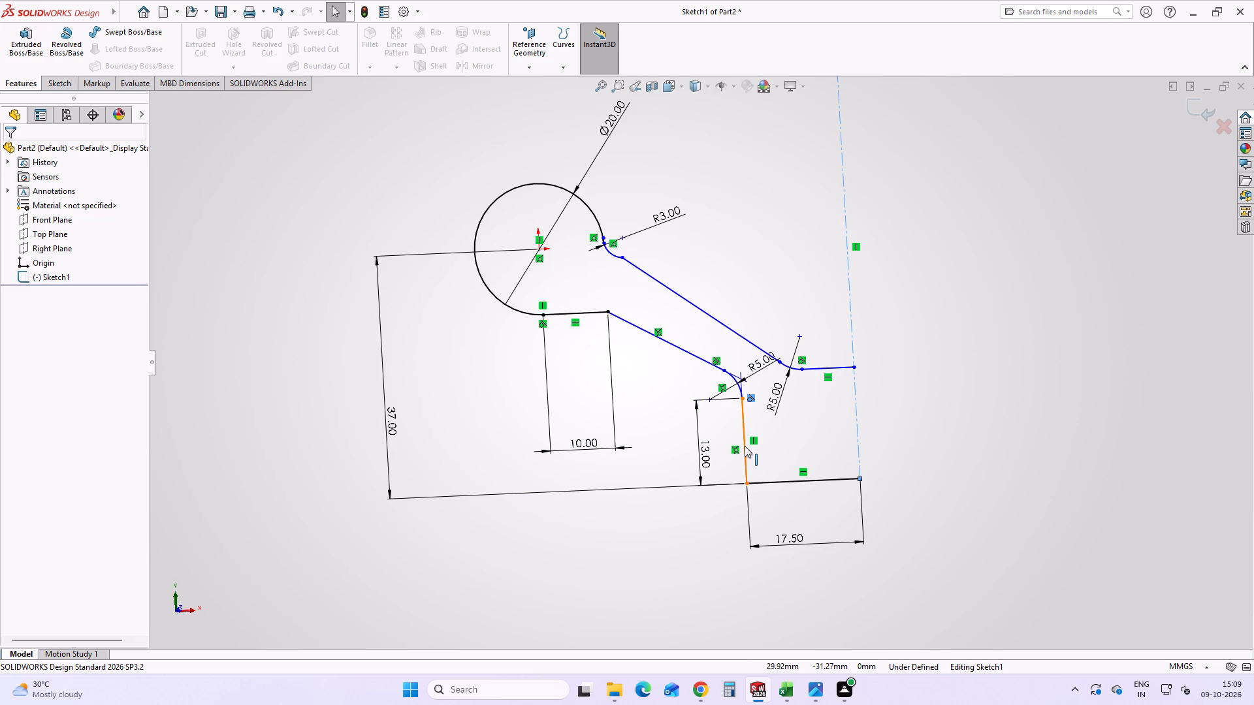
left_click(745, 446)
left_click(677, 564)
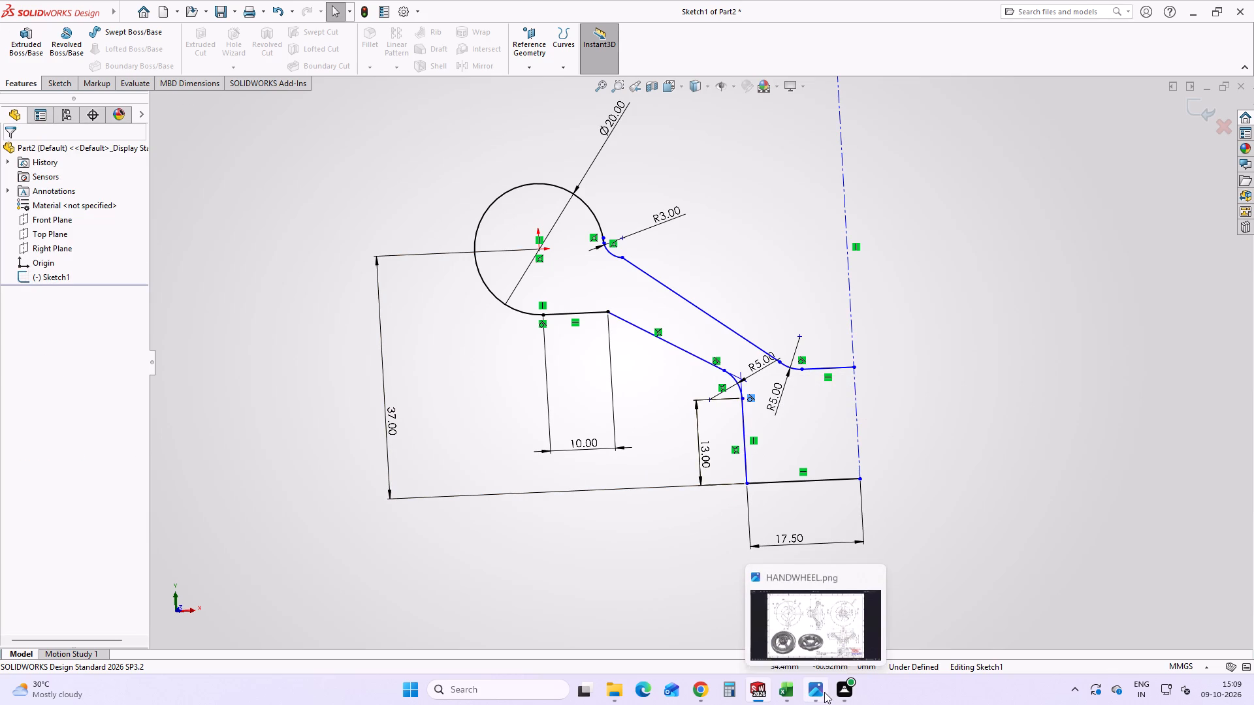
Switch to HANDWHEEL.png to examine section B-B, and compare it with the profile sketch in SOLIDWORKS.
left_click(820, 632)
scroll(812, 510, "up", 1)
scroll(855, 478, "up", 2)
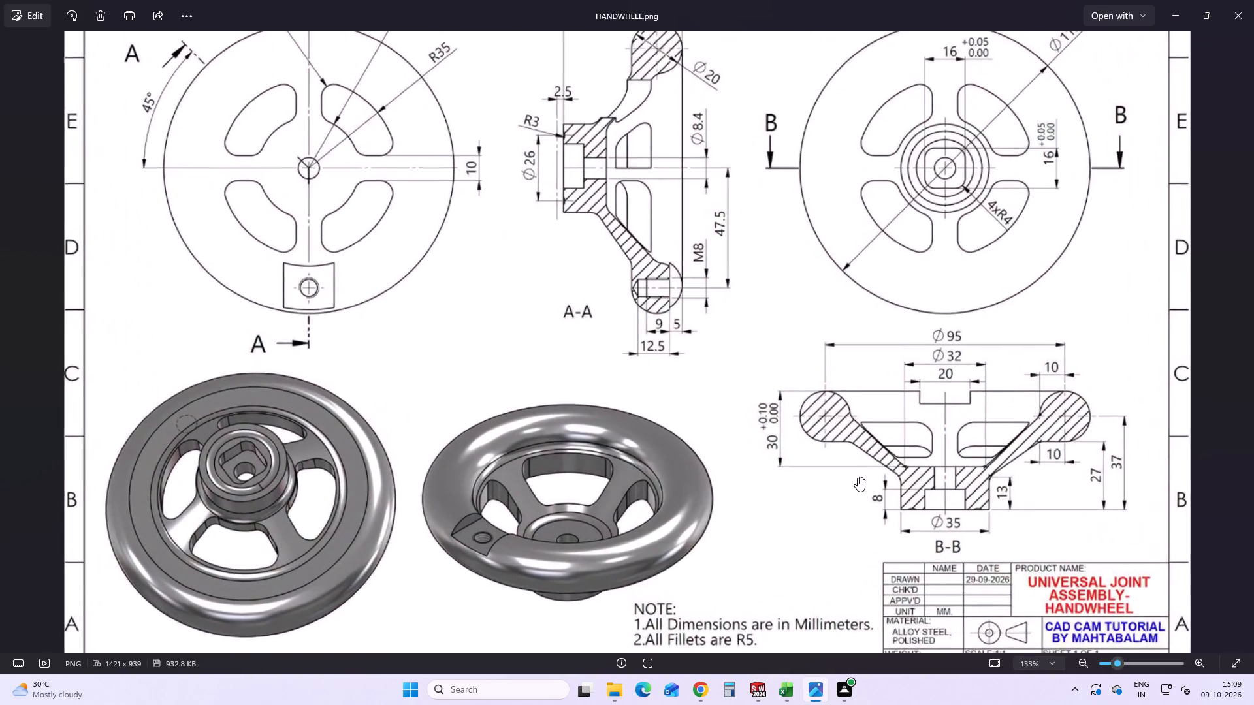
scroll(858, 477, "up", 1)
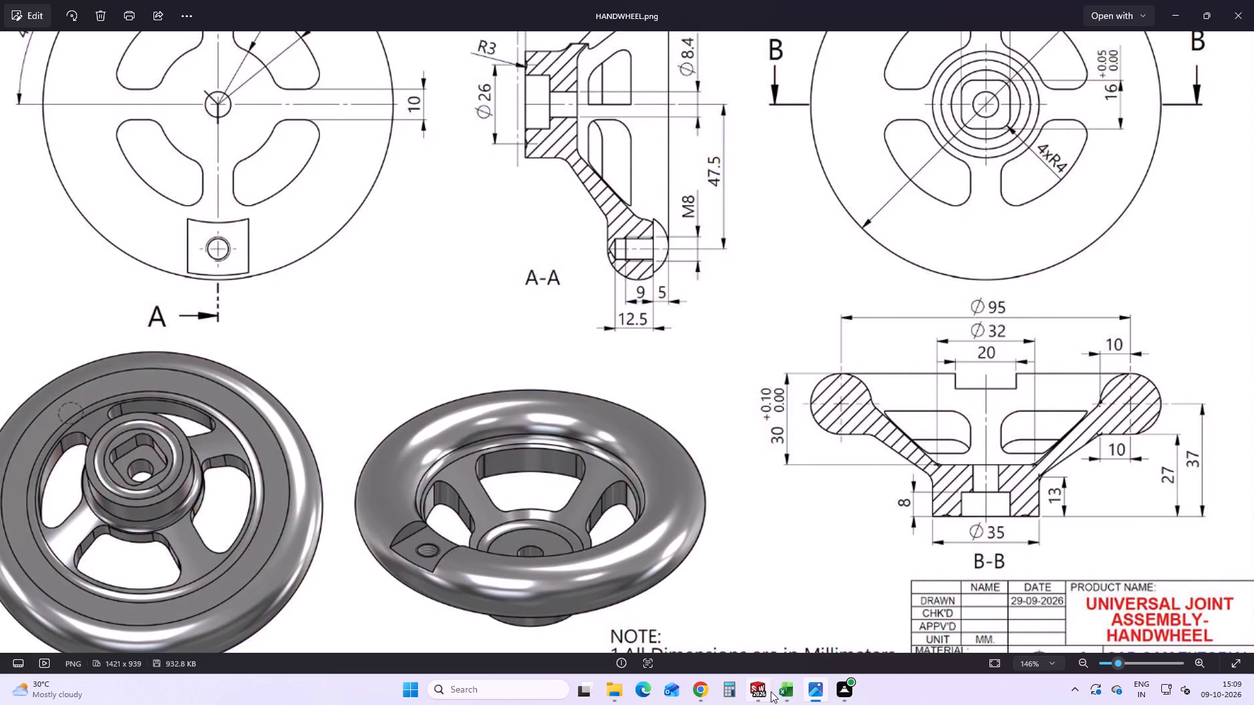
left_click(766, 642)
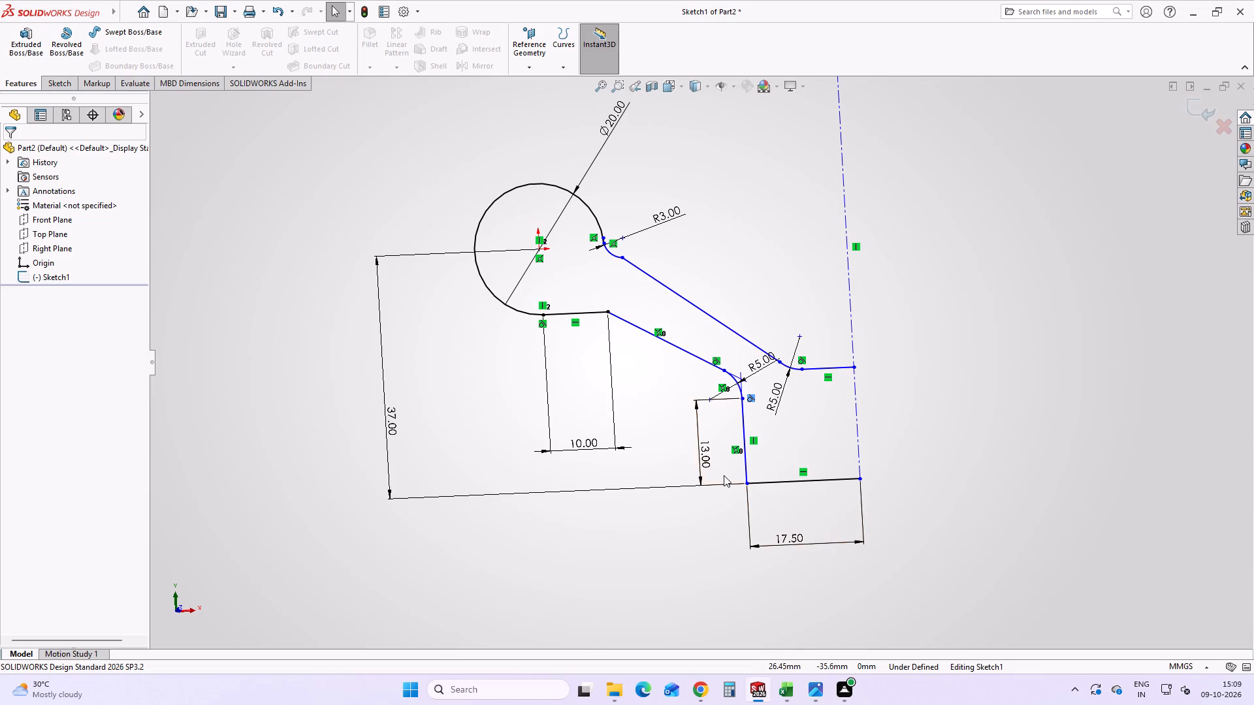
scroll(724, 491, "up", 2)
scroll(724, 491, "down", 2)
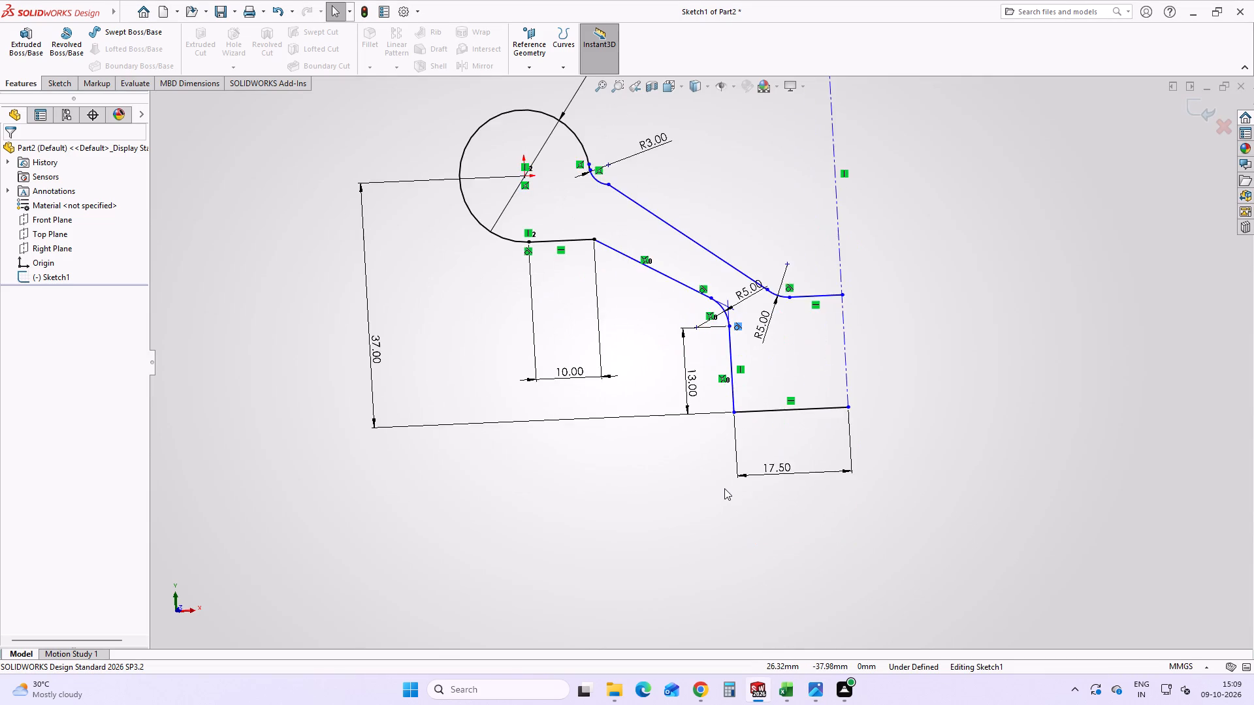
scroll(724, 488, "down", 2)
scroll(727, 484, "up", 6)
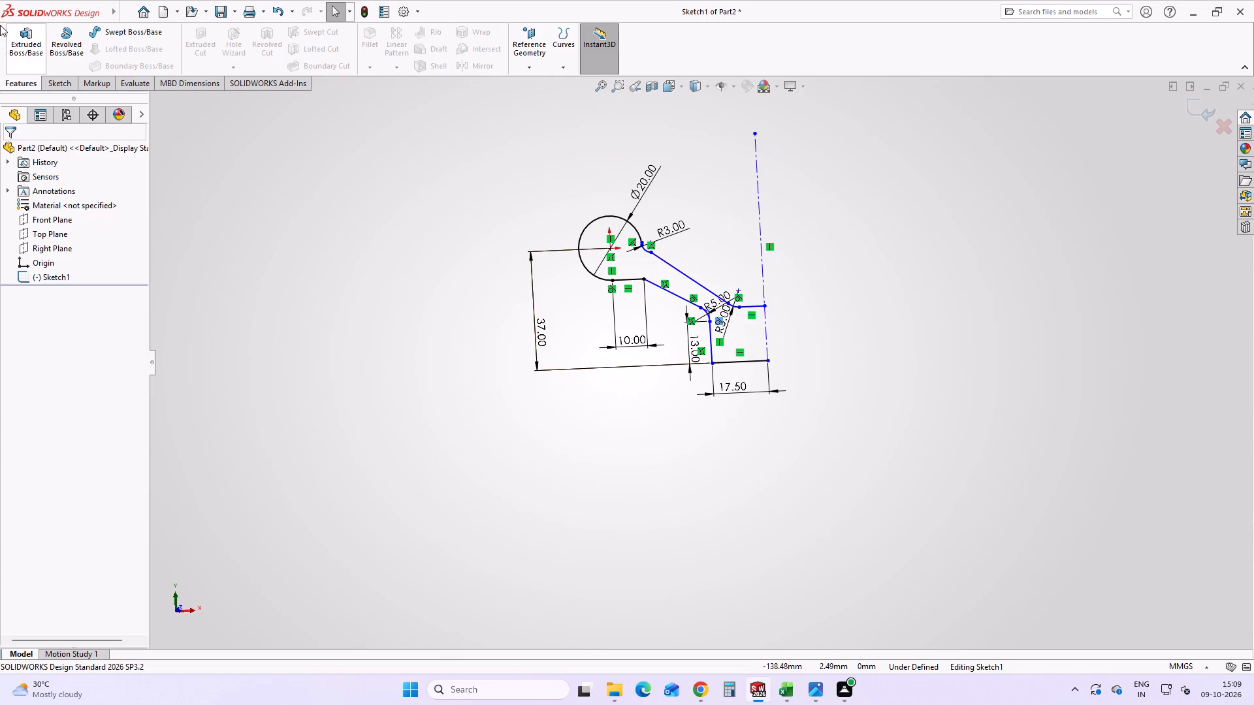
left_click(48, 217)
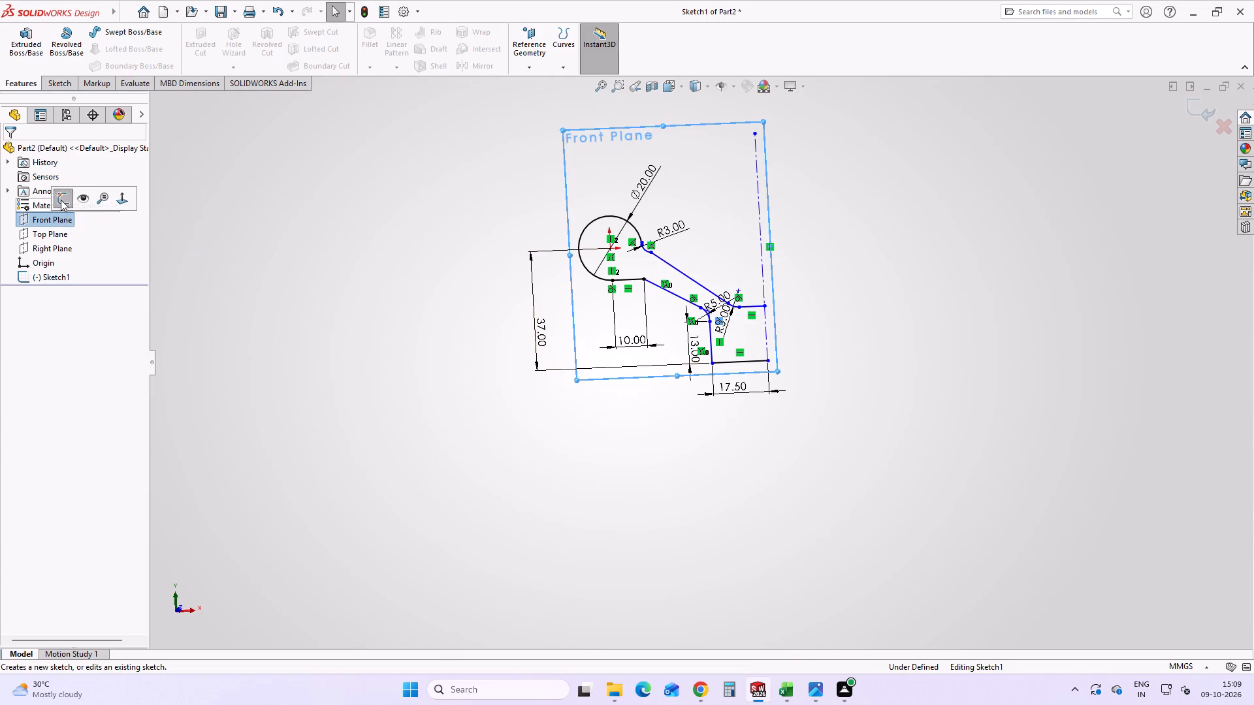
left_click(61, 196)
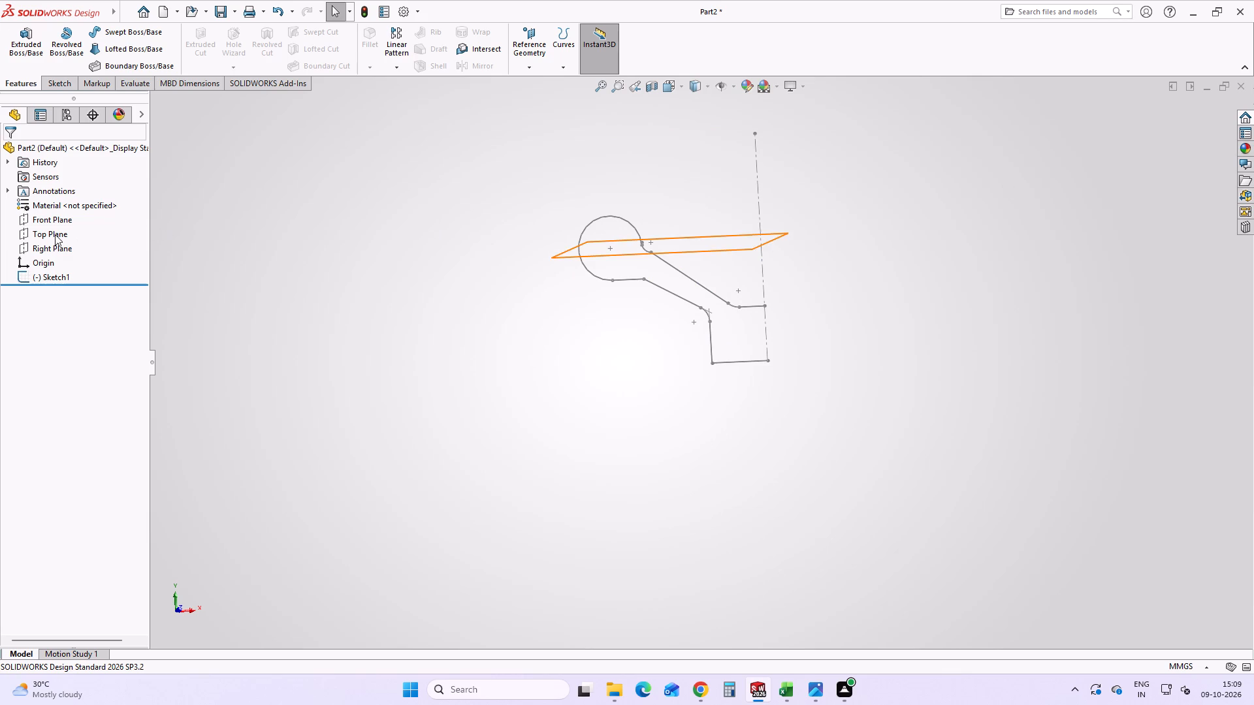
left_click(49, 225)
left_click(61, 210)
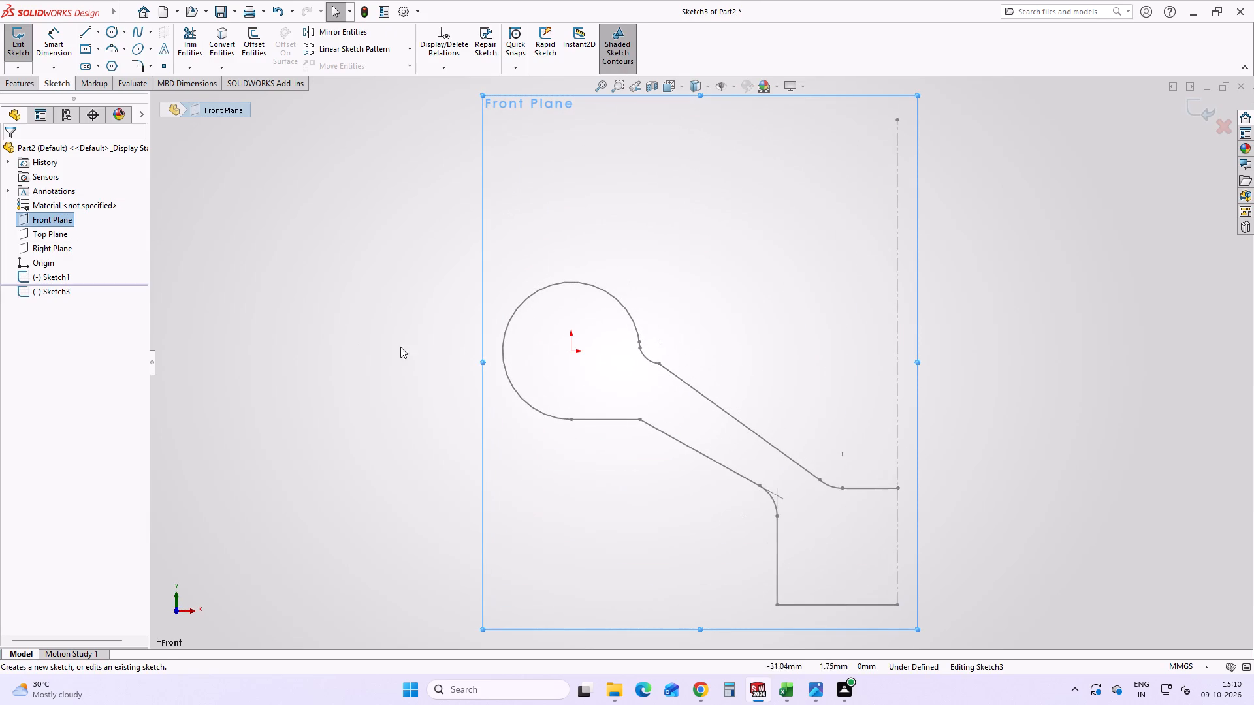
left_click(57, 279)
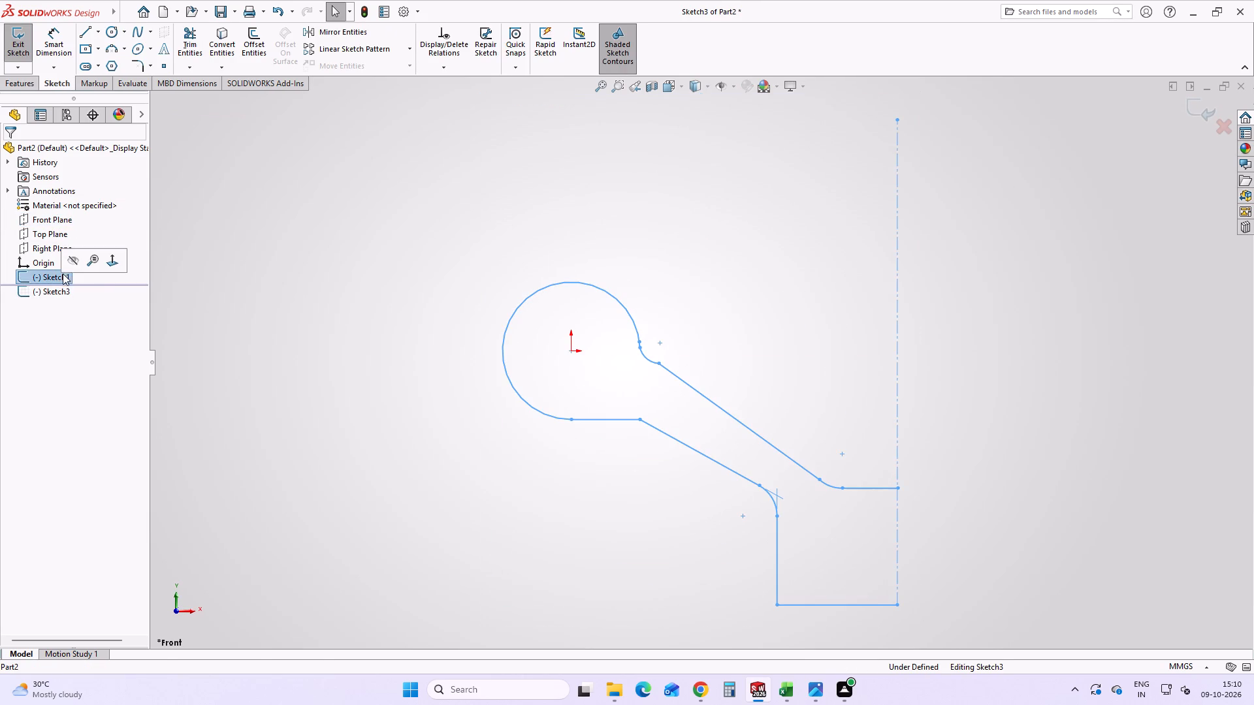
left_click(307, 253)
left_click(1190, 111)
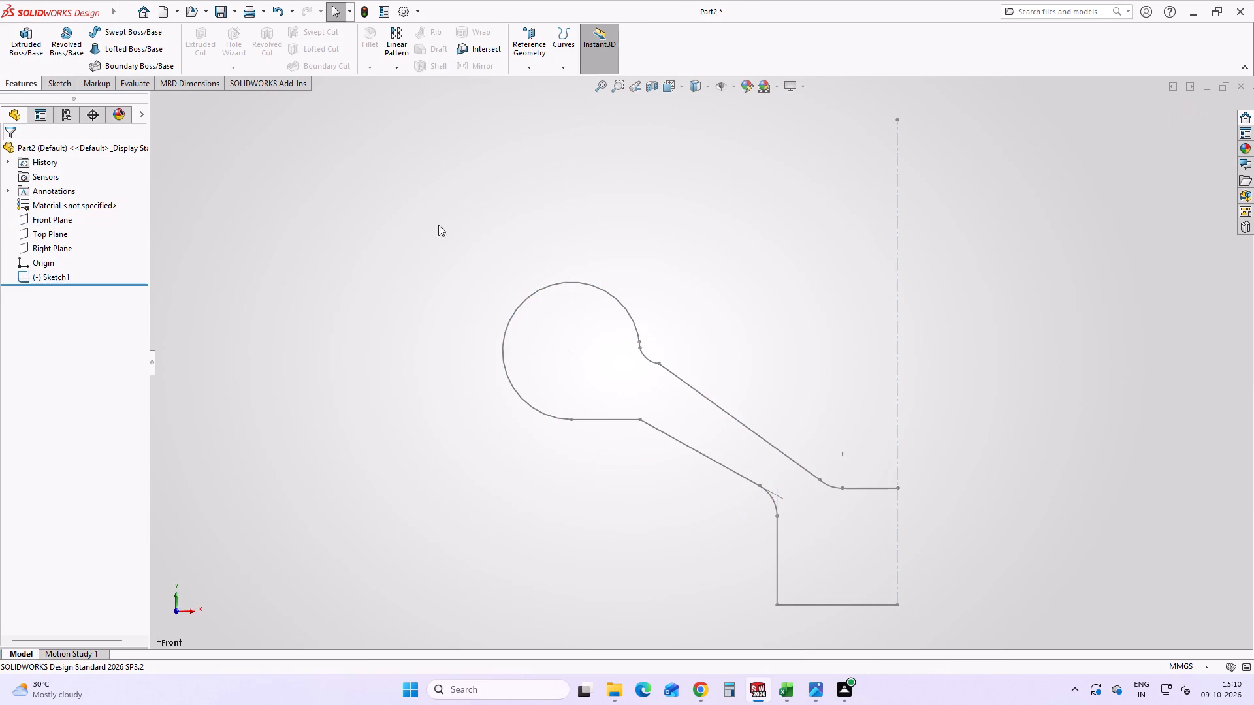
Reopen the handwheel profile sketch, Sketch1, for editing.
left_click(54, 277)
left_click(67, 238)
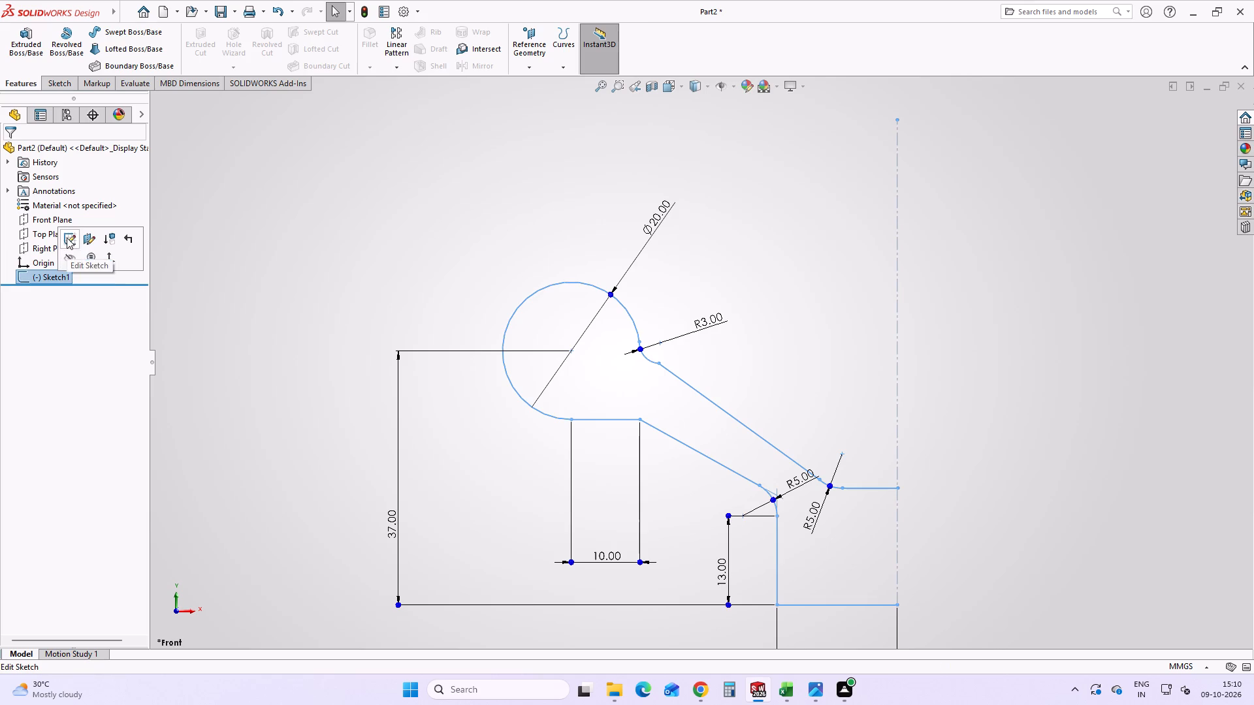
scroll(475, 307, "up", 2)
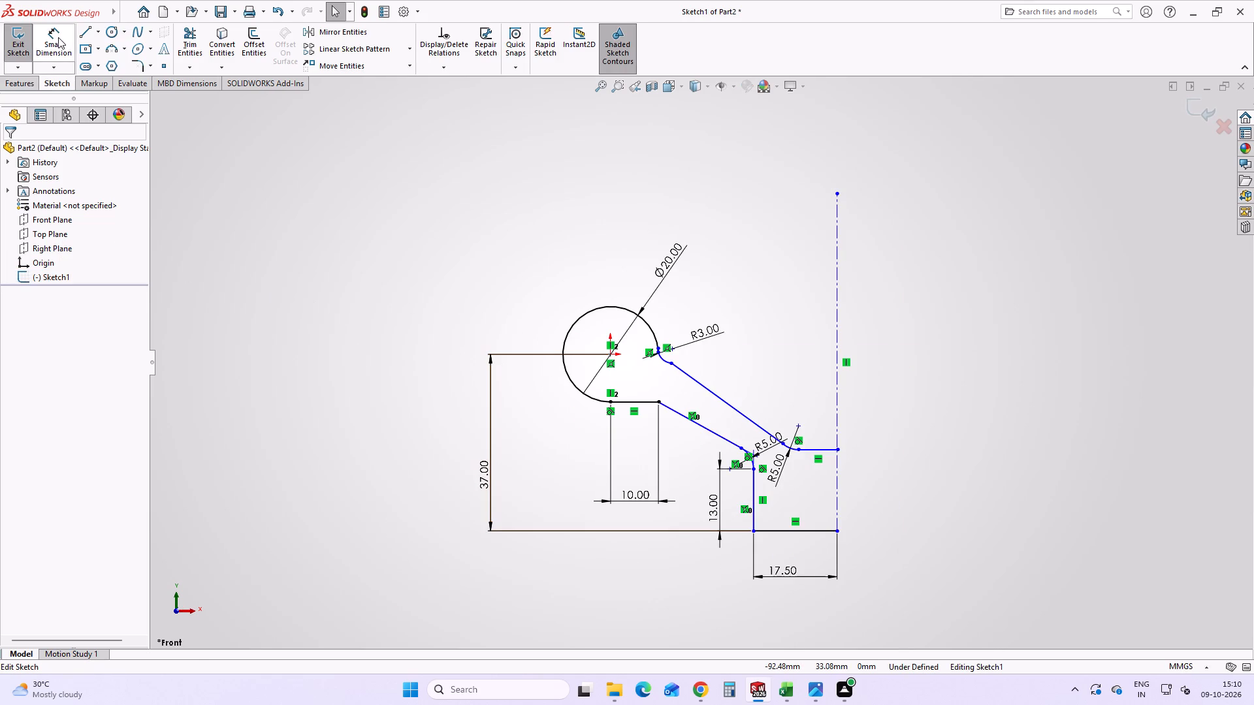
Dimension the rim circle's centre to the vertical centerline at 47.5 mm, working out 95 ÷ 2 in Calculator.
left_click(58, 37)
left_click(611, 352)
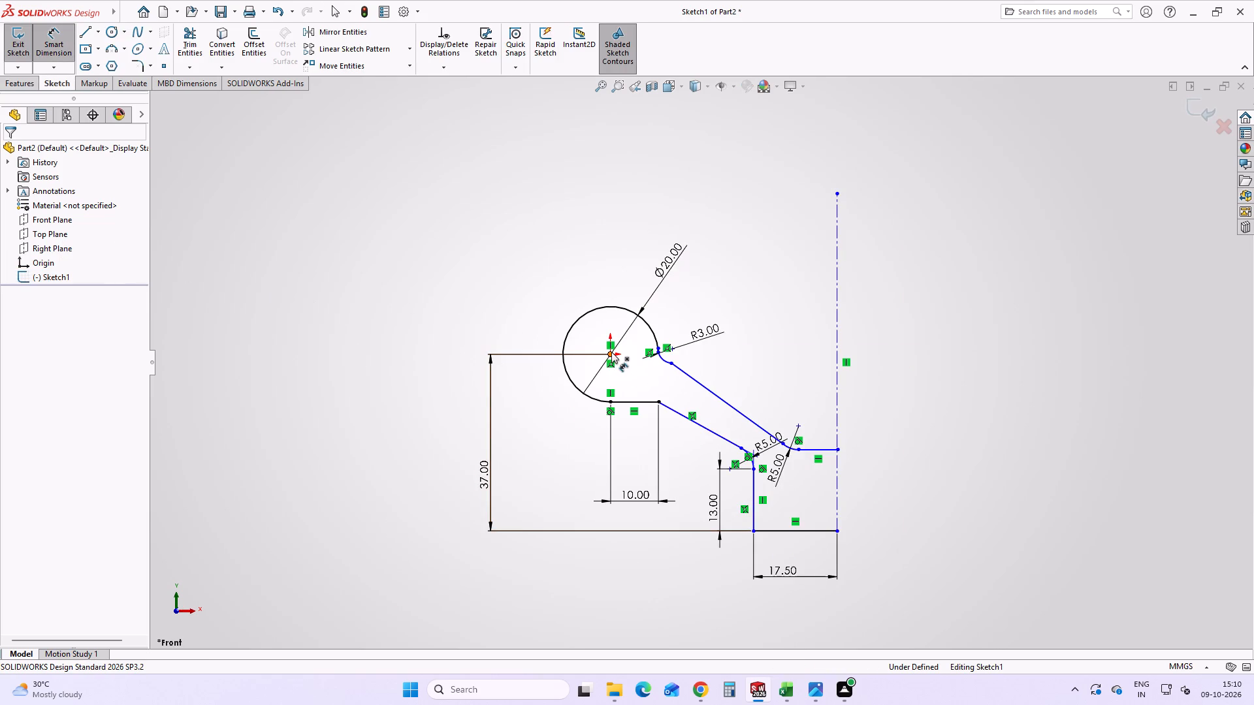
left_click(837, 418)
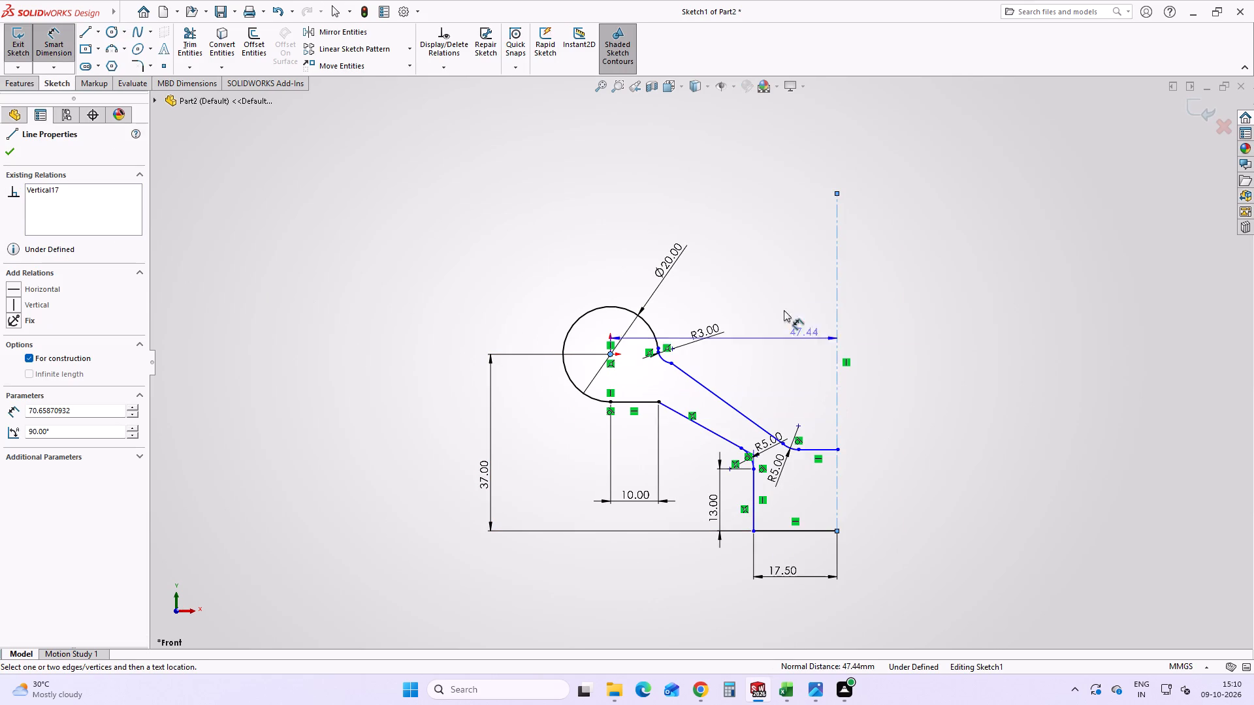
left_click(697, 201)
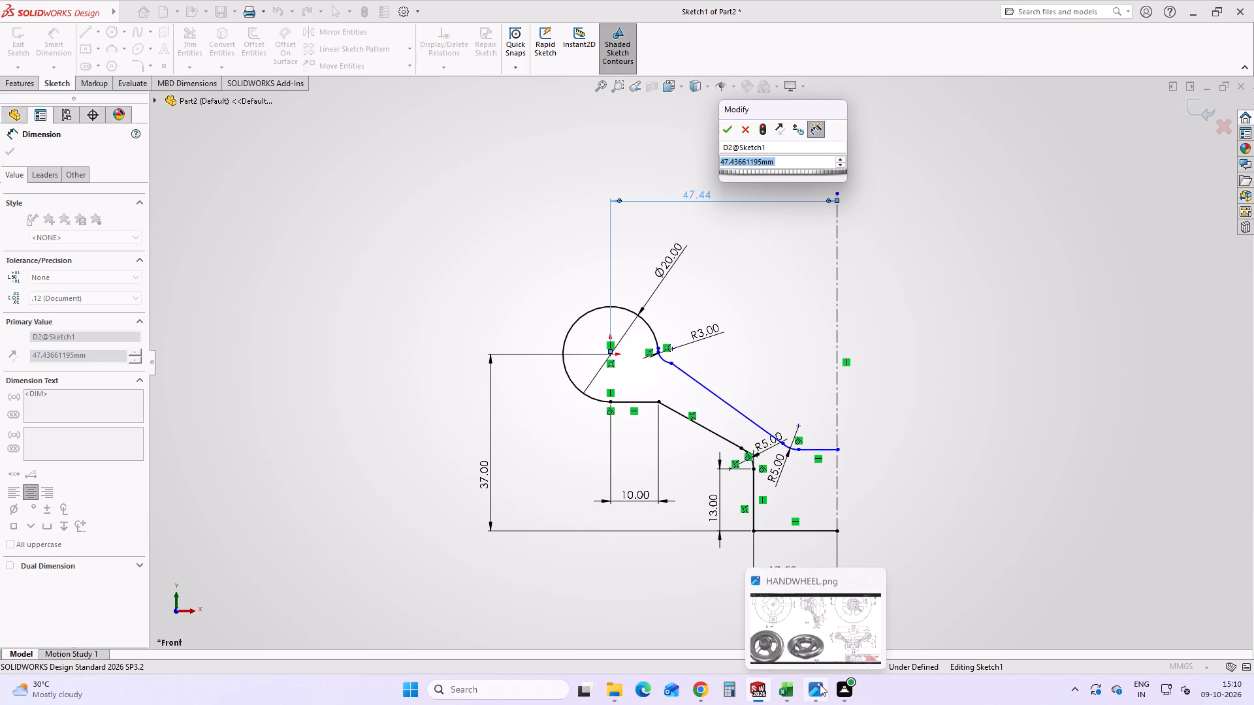
left_click(719, 689)
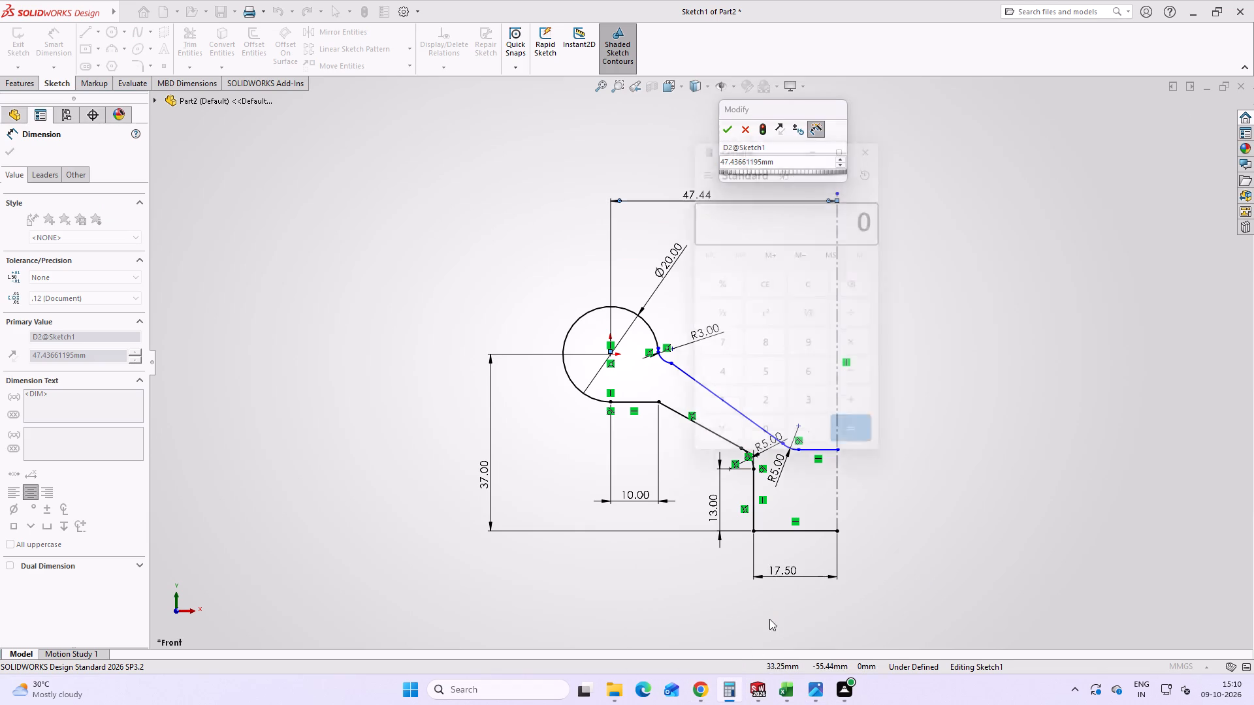
type("95")
key("slash")
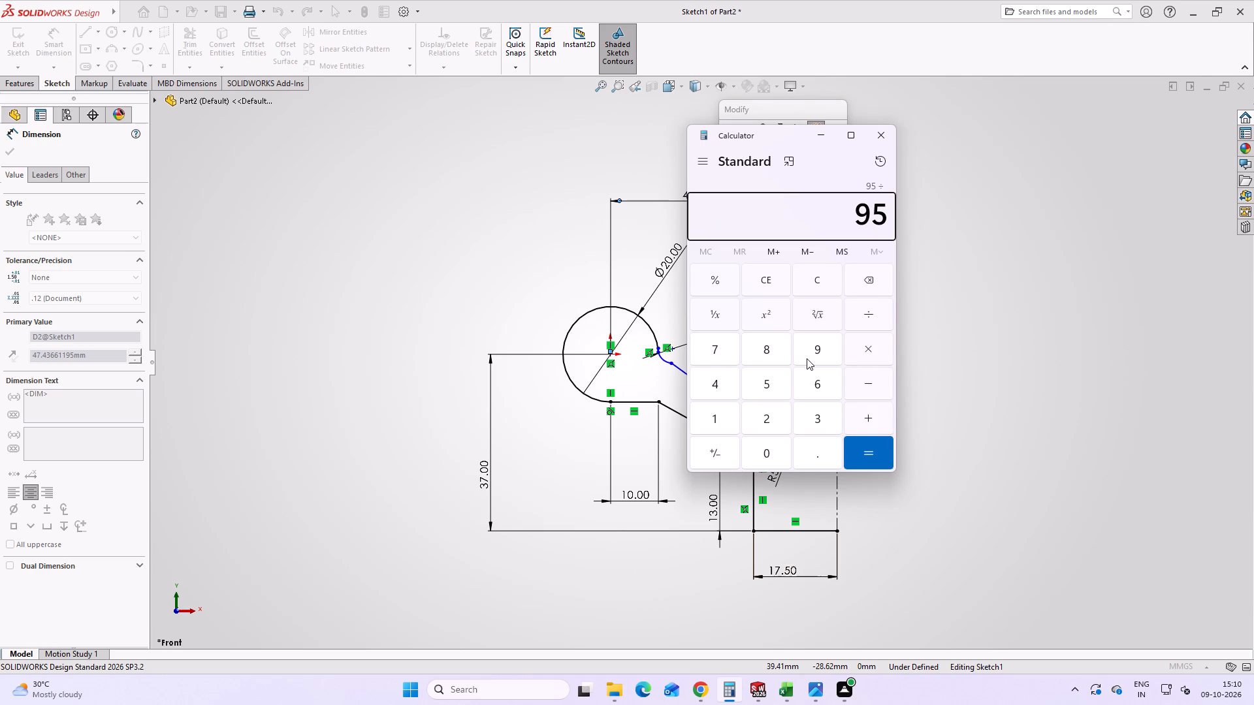
key("2")
key("Return")
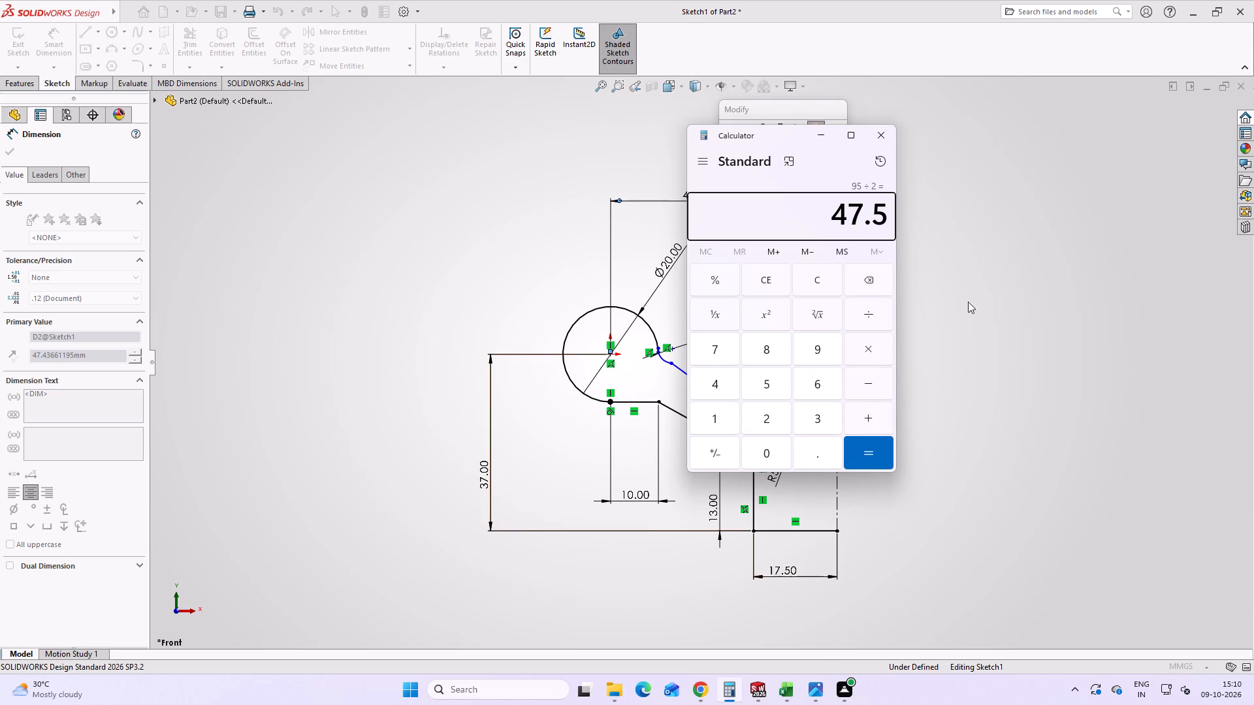
left_click(969, 279)
left_click(772, 164)
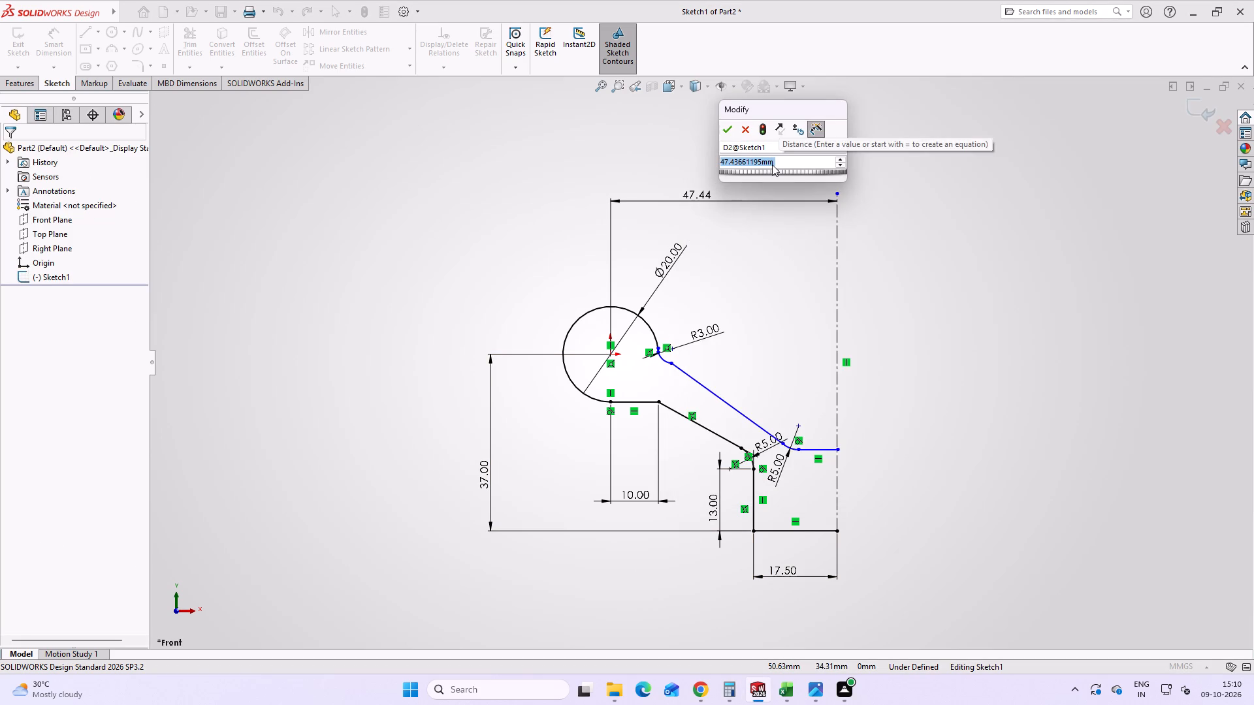
type("49")
key("BackSpace")
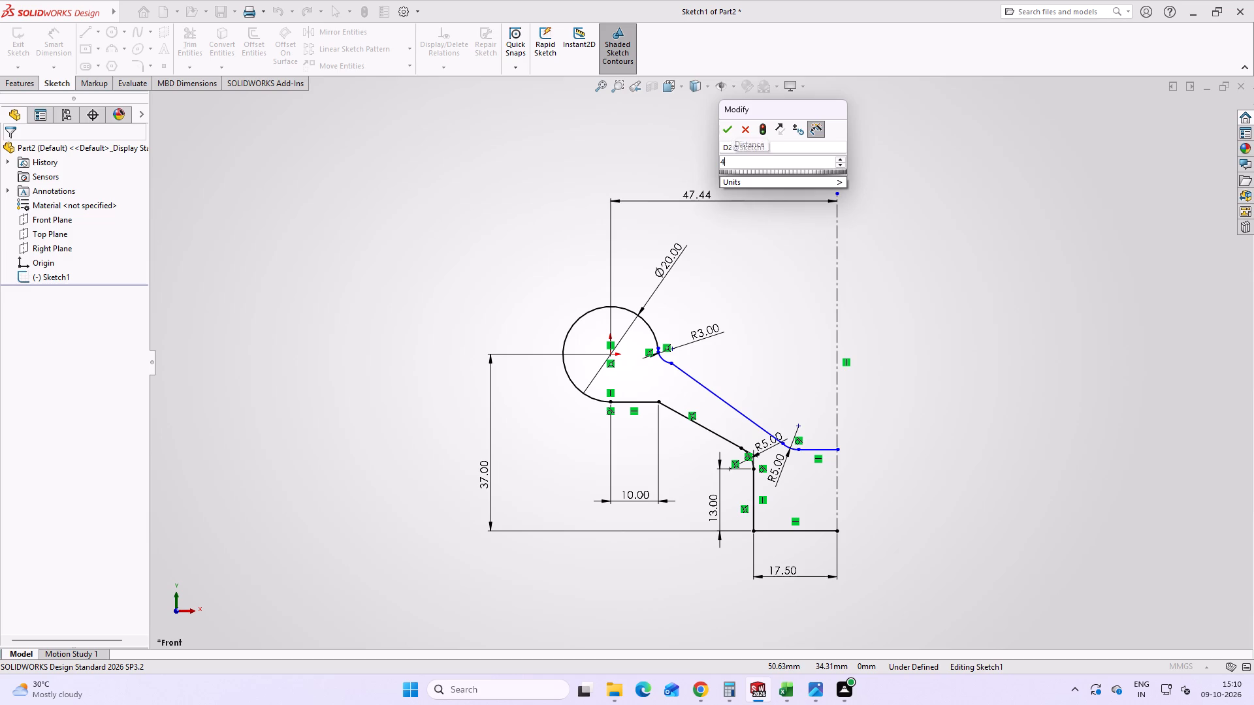
type("7.5")
key("Return")
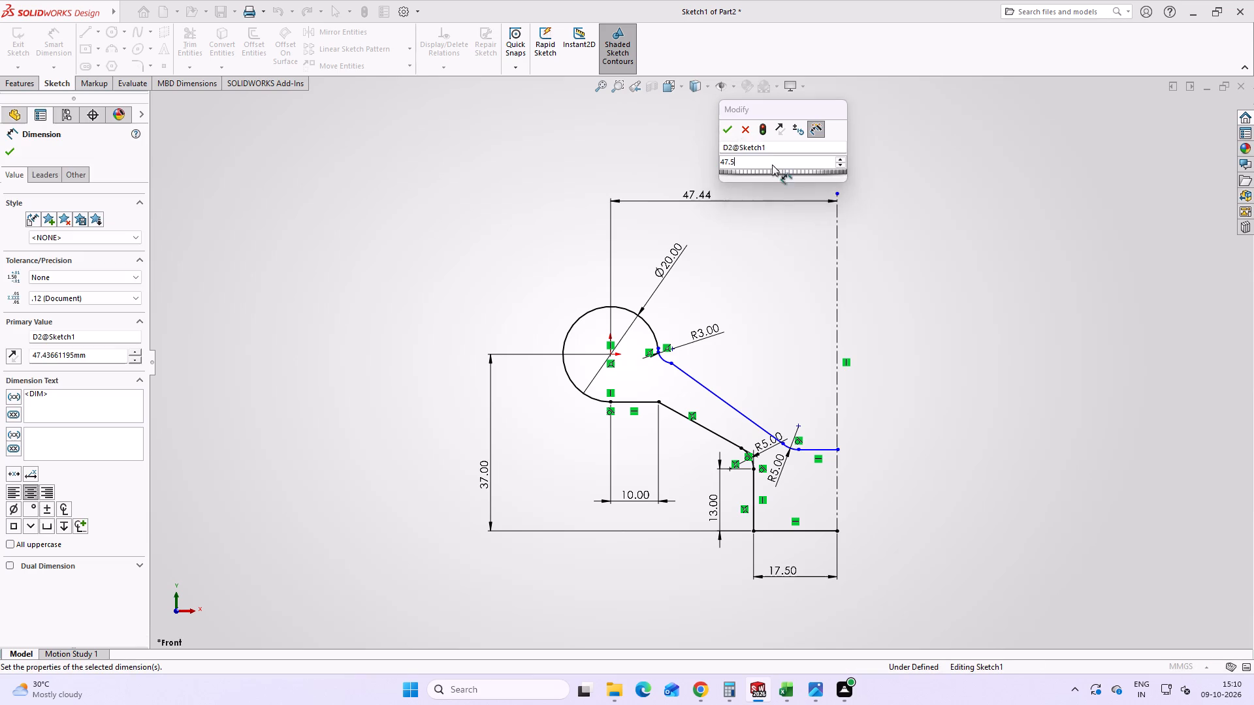
left_click(8, 146)
left_click(271, 375)
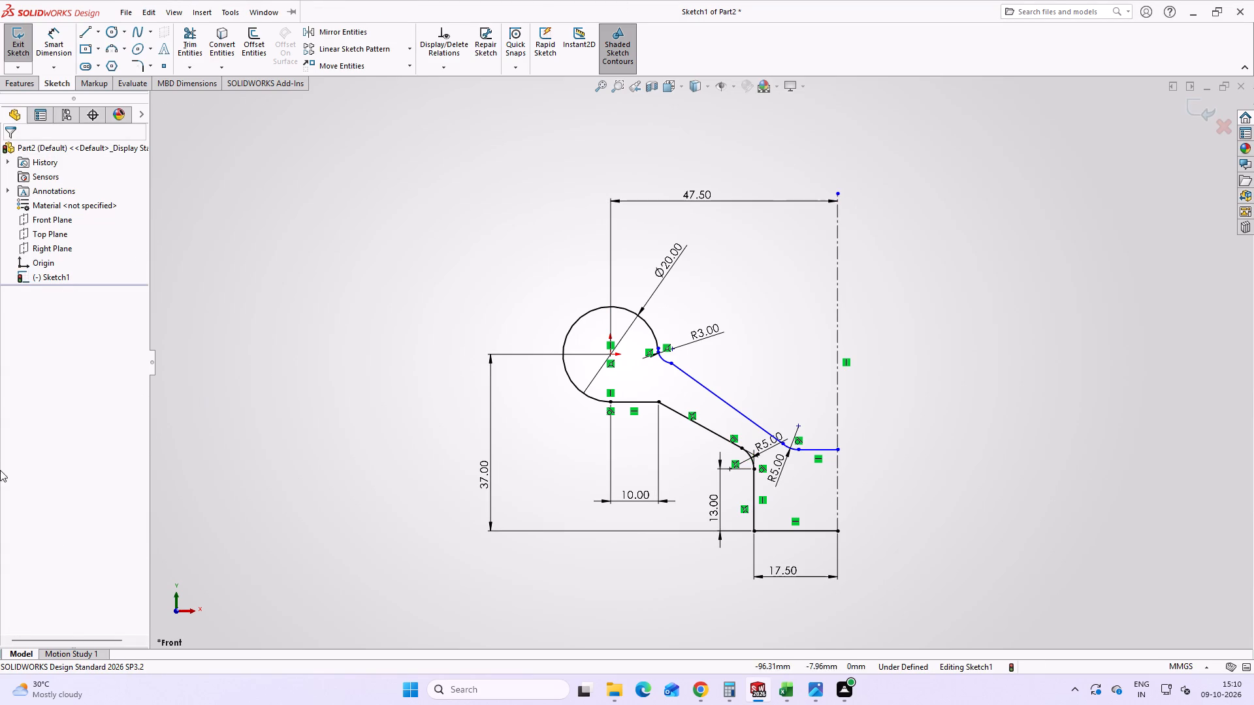
Trim away the overlapping rim arc segment and the R3 fillet arc where the rim meets the upper web line.
left_click(48, 43)
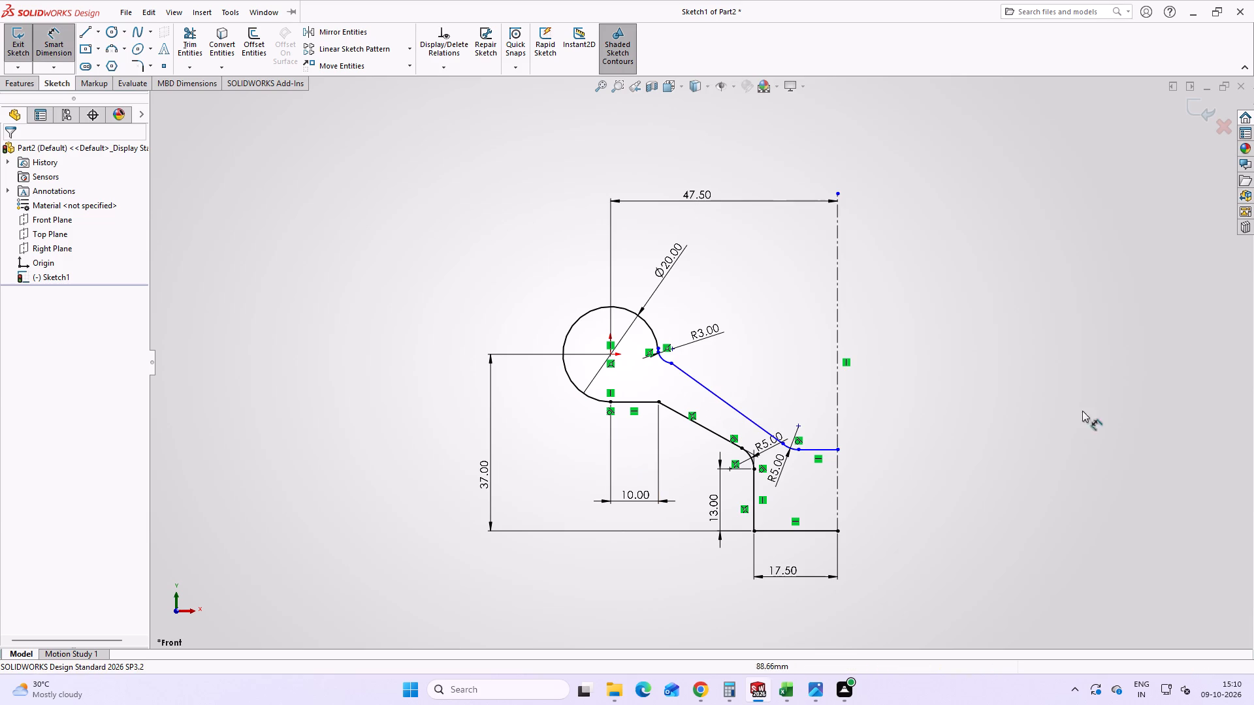
scroll(684, 349, "up", 3)
scroll(679, 349, "down", 14)
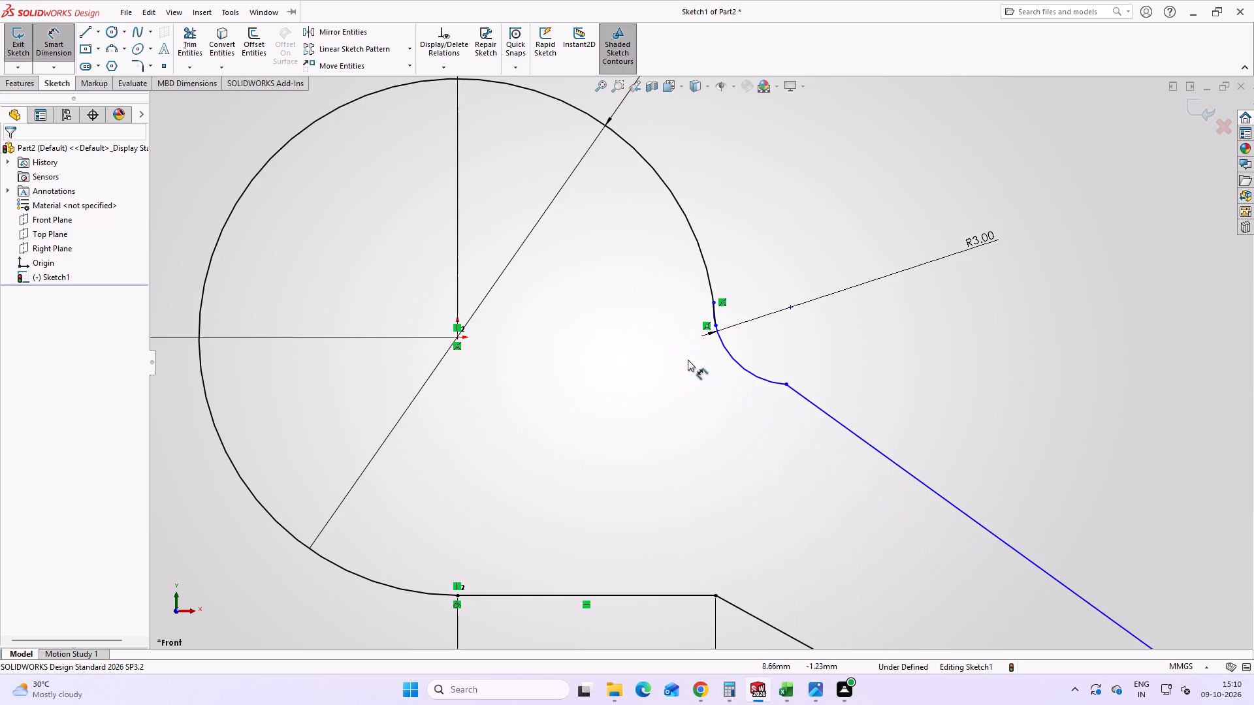
scroll(698, 342, "down", 10)
scroll(763, 263, "down", 3)
scroll(763, 263, "up", 1)
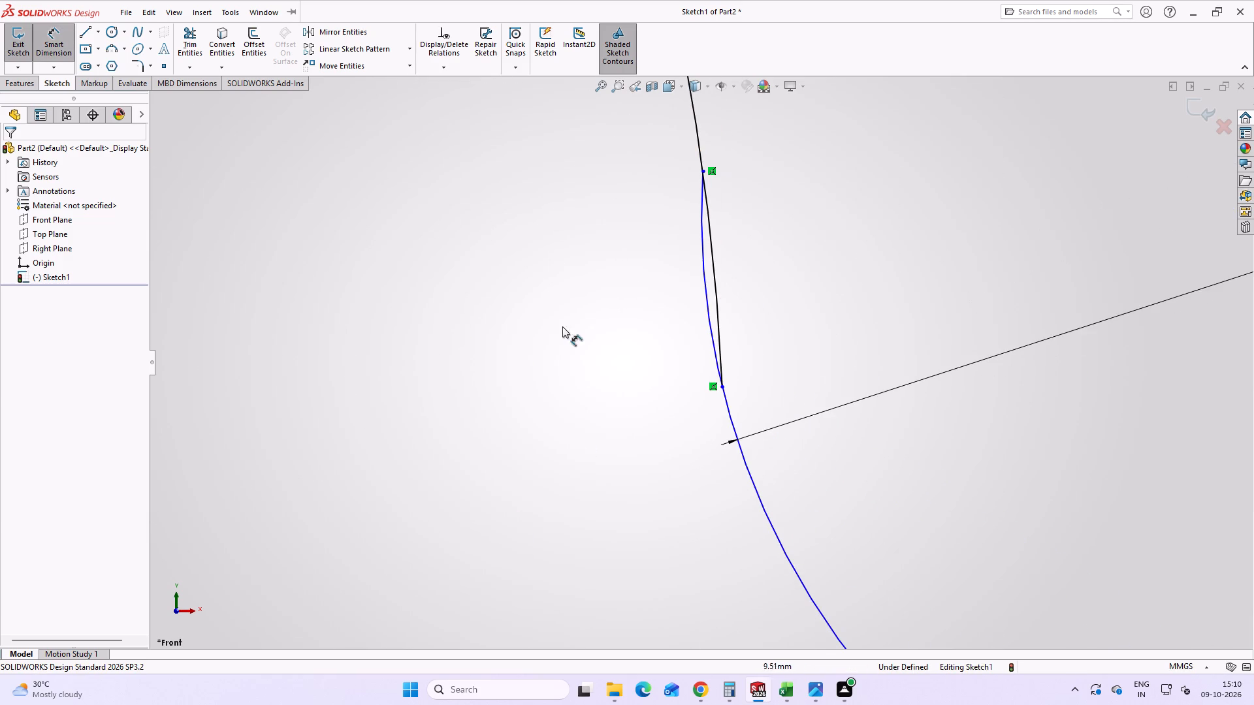
left_click(199, 42)
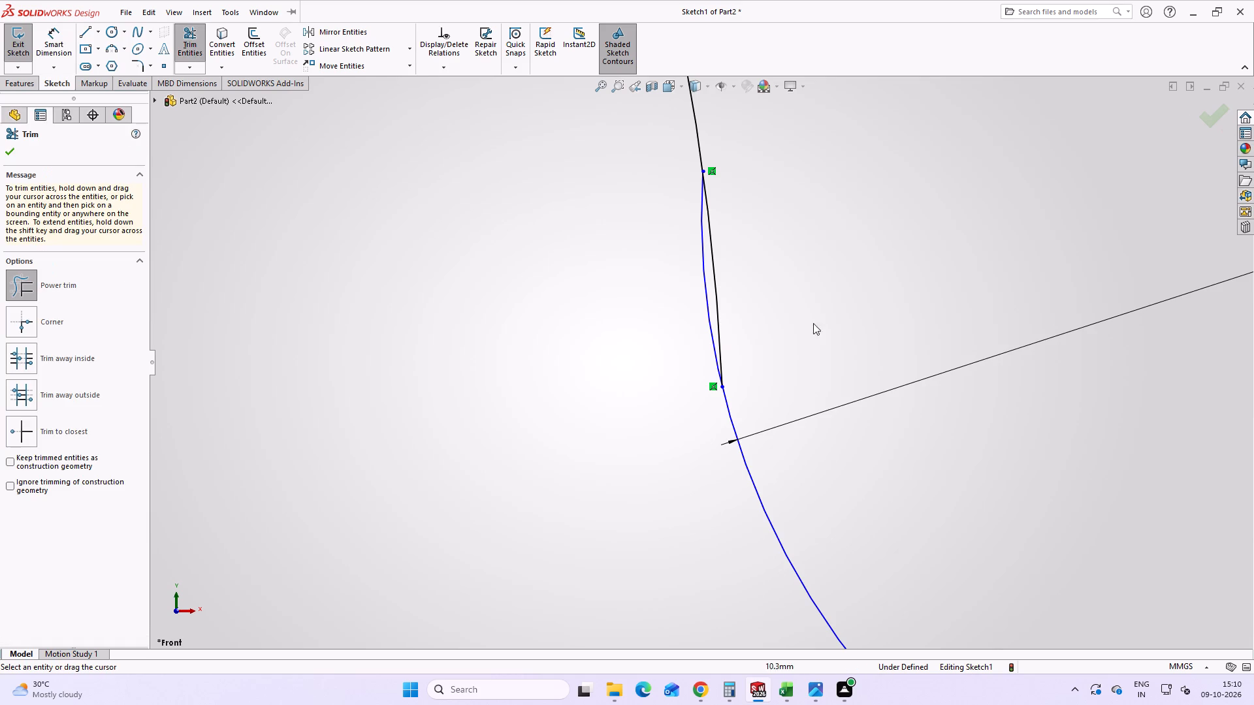
left_click_drag(742, 278, 699, 290)
Examine the profile closely where the upper sloped web line meets the R5 fillet and the hub's top line.
scroll(747, 311, "up", 4)
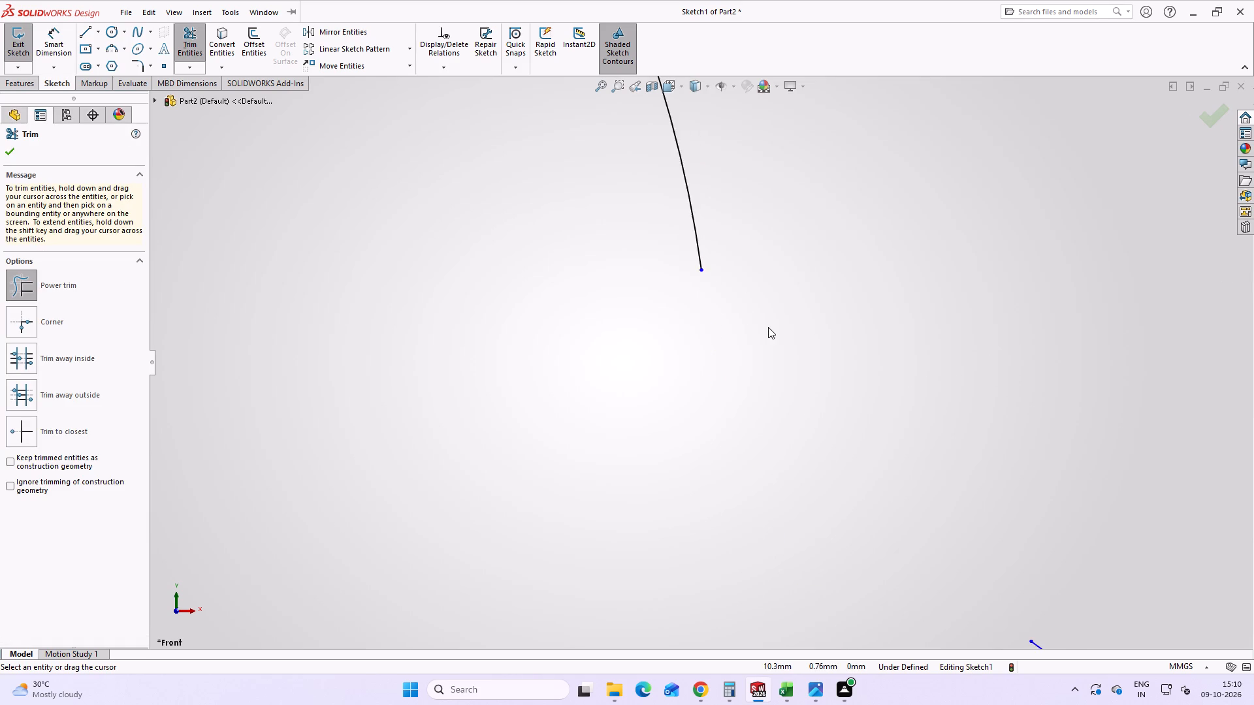
scroll(768, 327, "up", 14)
scroll(920, 542, "down", 4)
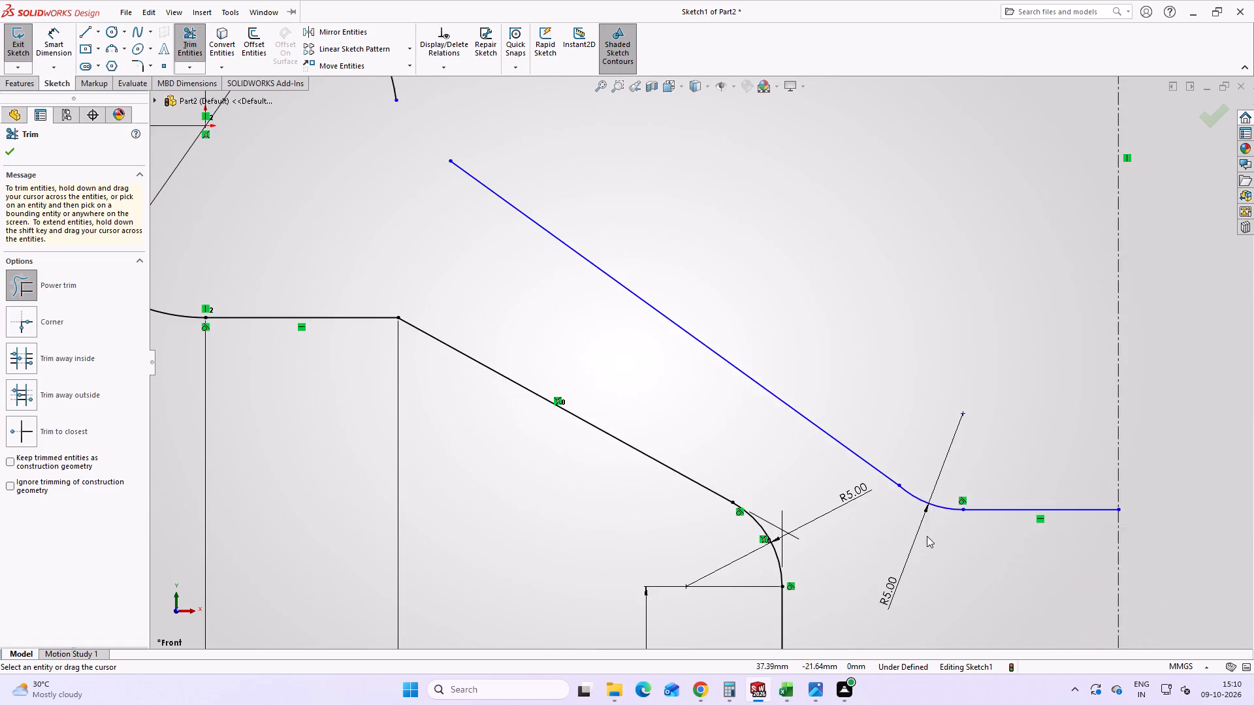
scroll(927, 536, "down", 4)
scroll(844, 417, "down", 4)
scroll(773, 413, "down", 3)
scroll(896, 486, "up", 2)
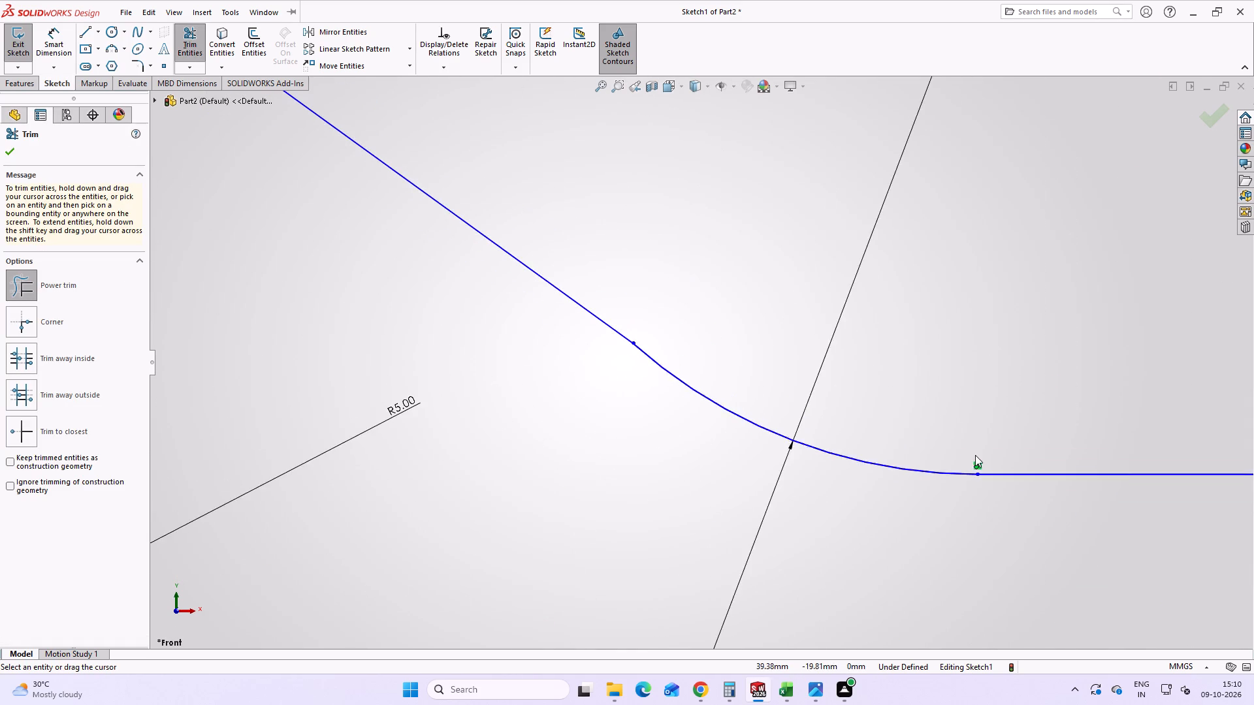
scroll(975, 455, "down", 3)
scroll(793, 461, "down", 3)
scroll(635, 446, "up", 10)
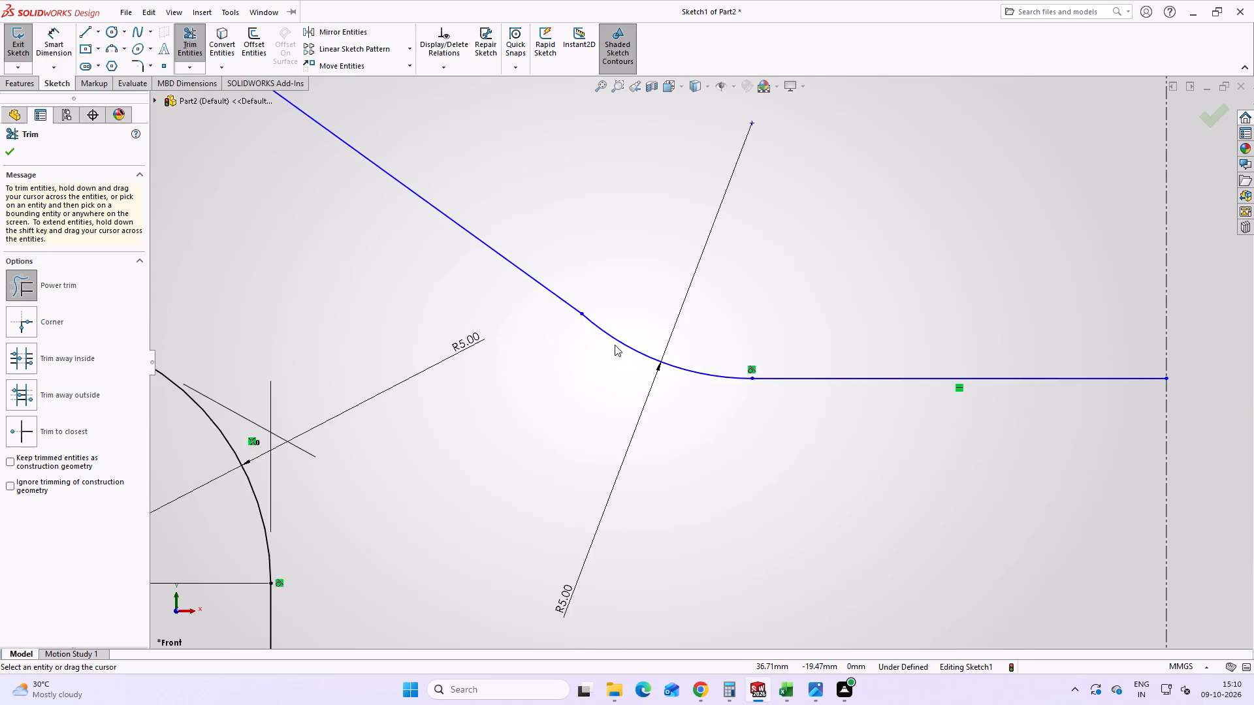
scroll(615, 345, "up", 2)
scroll(617, 311, "down", 3)
left_click_drag(1, 184, 15, 192)
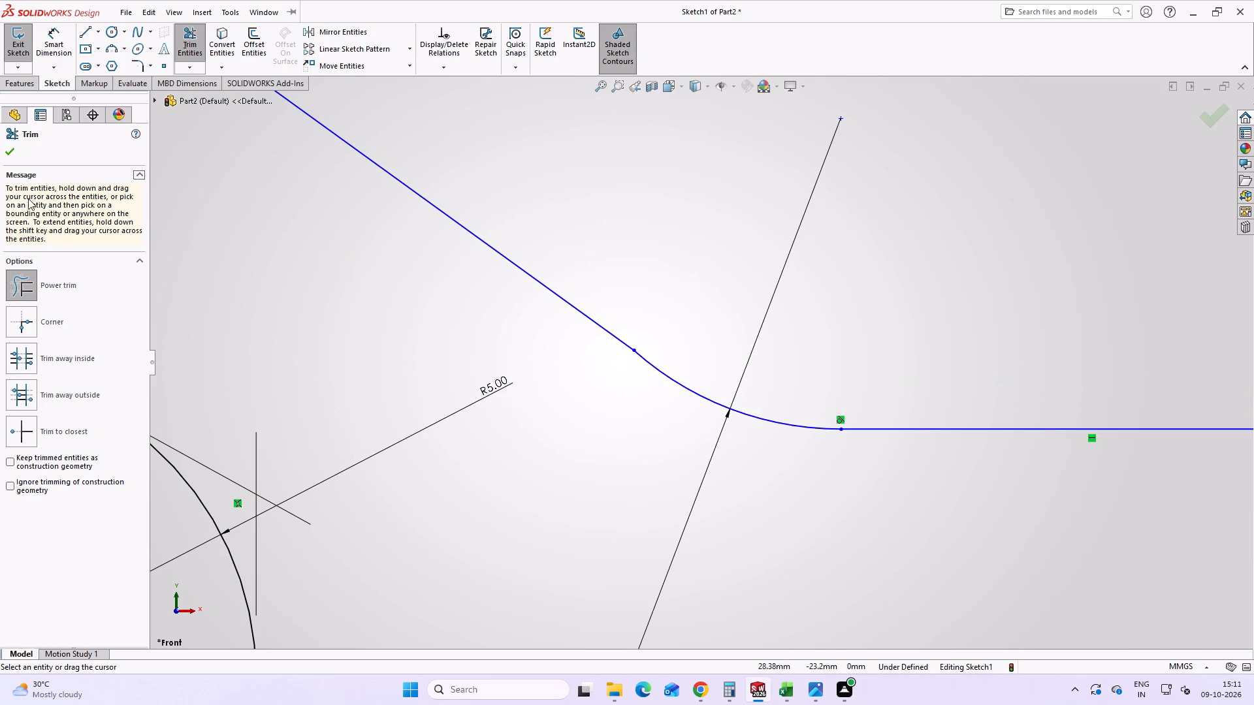
left_click(14, 148)
scroll(640, 354, "up", 3)
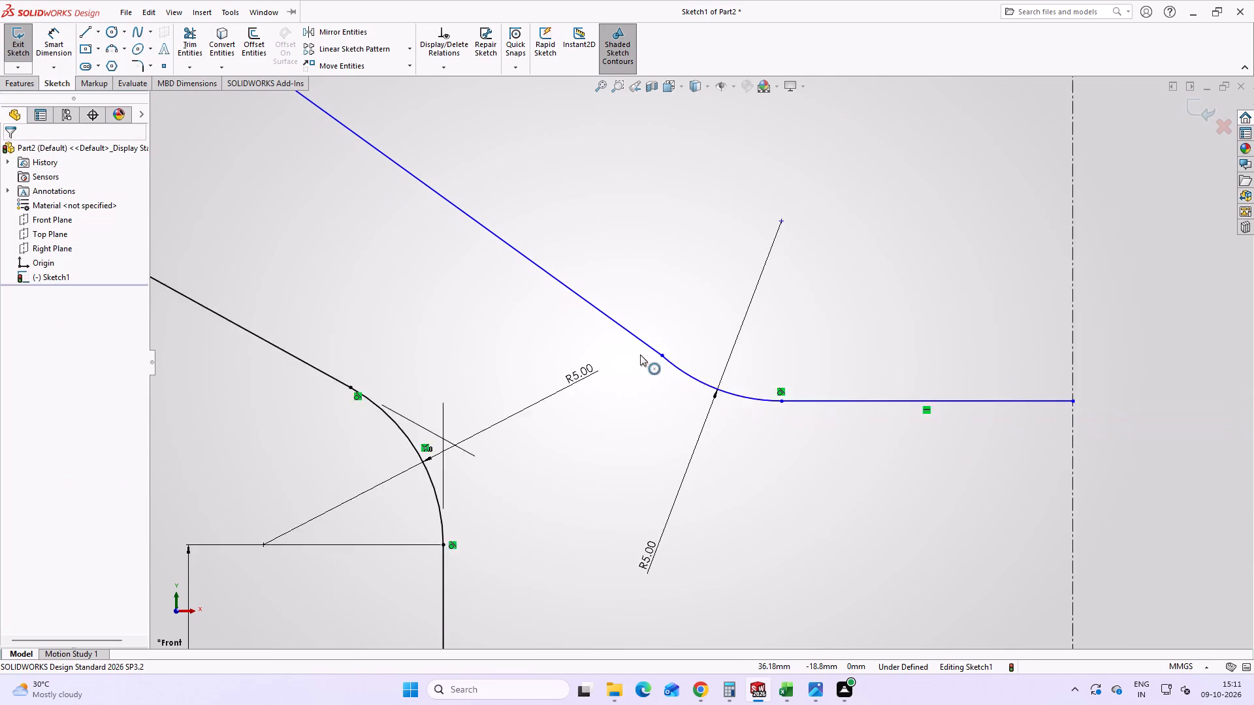
scroll(640, 354, "up", 6)
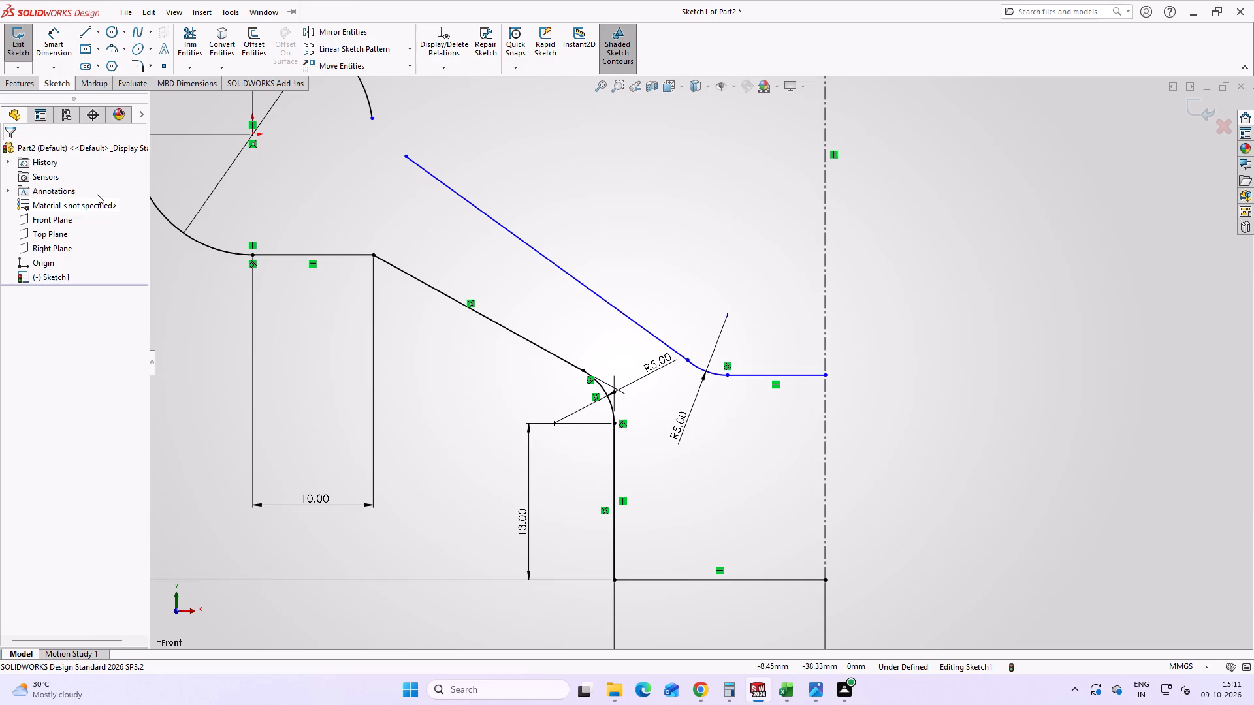
Replace the upper sloped web line with a line from the rim arc's trimmed end to the upper R5 fillet's open end.
left_click(570, 275)
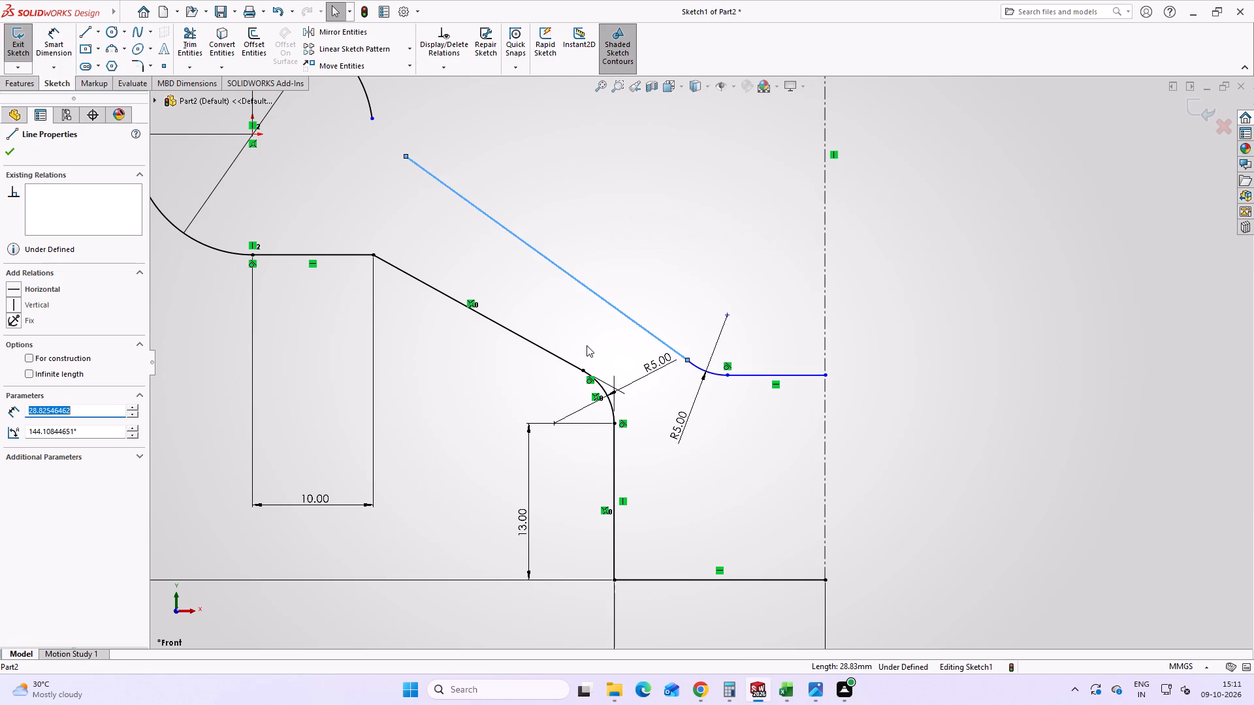
key("Delete")
scroll(706, 302, "up", 2)
left_click(667, 270)
left_click(83, 33)
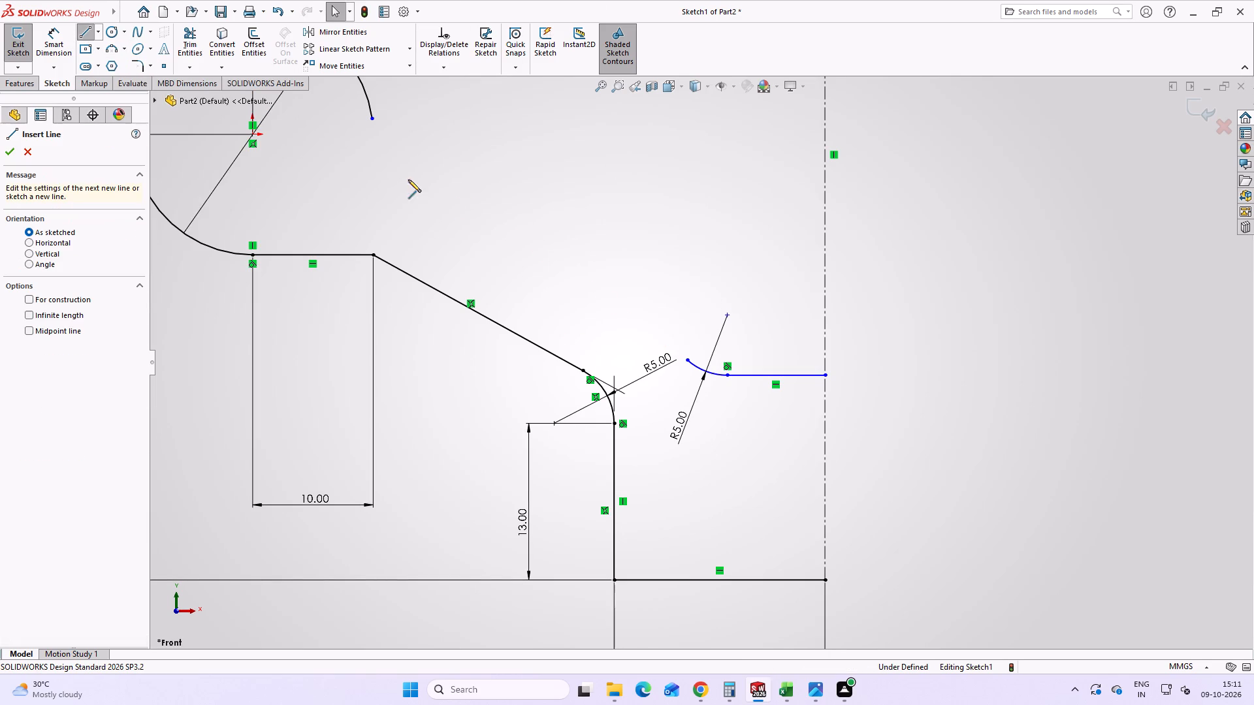
left_click(372, 122)
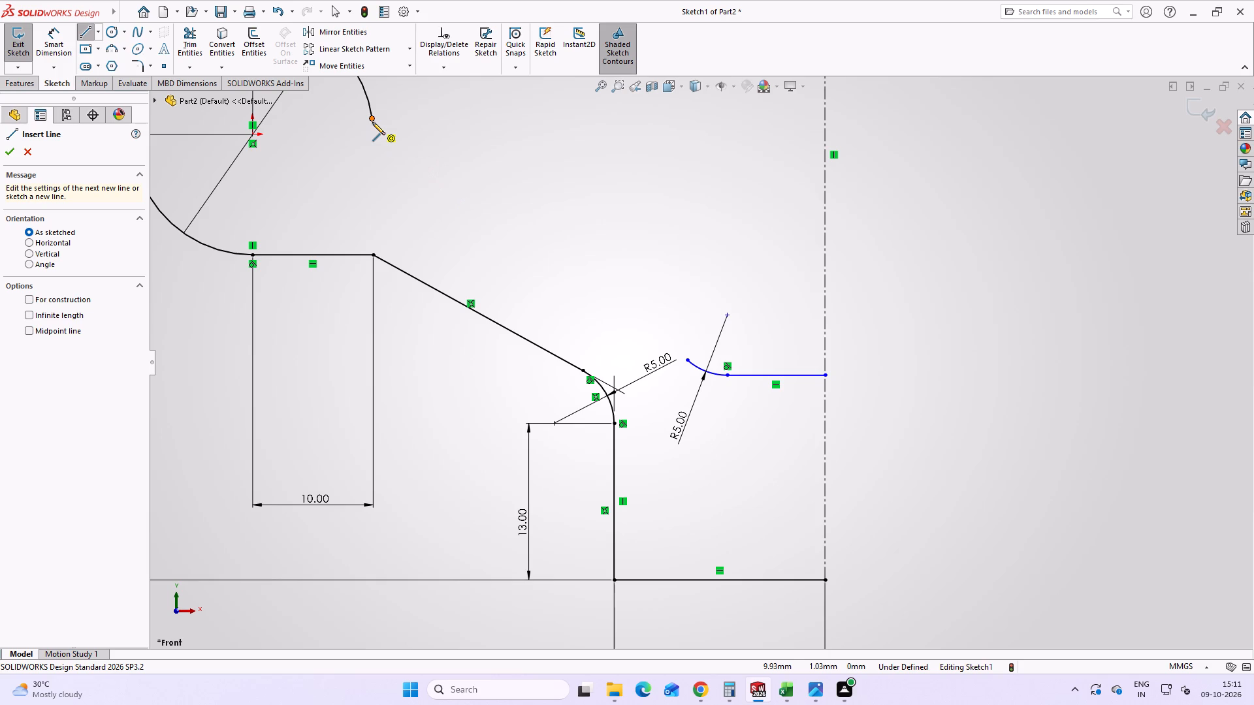
left_click(688, 360)
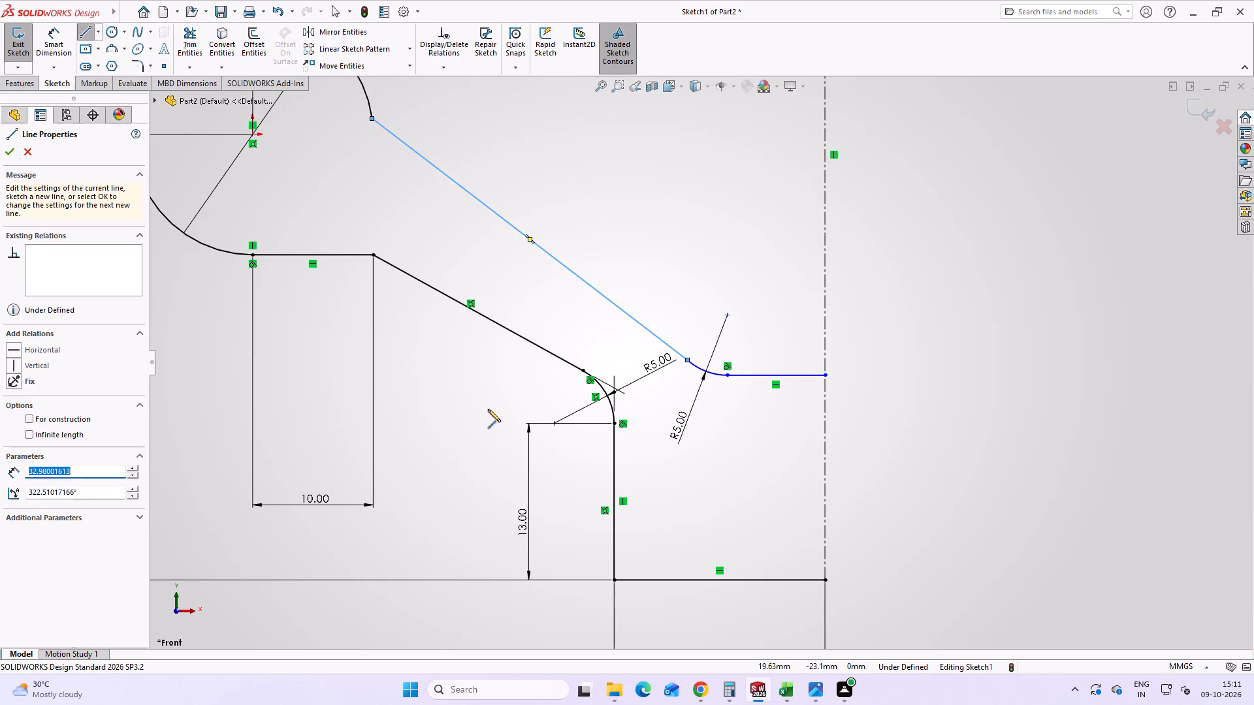
key("Escape")
Add a tangent relation between the new upper web line and the R5 fillet arc at the hub top.
left_click(436, 167)
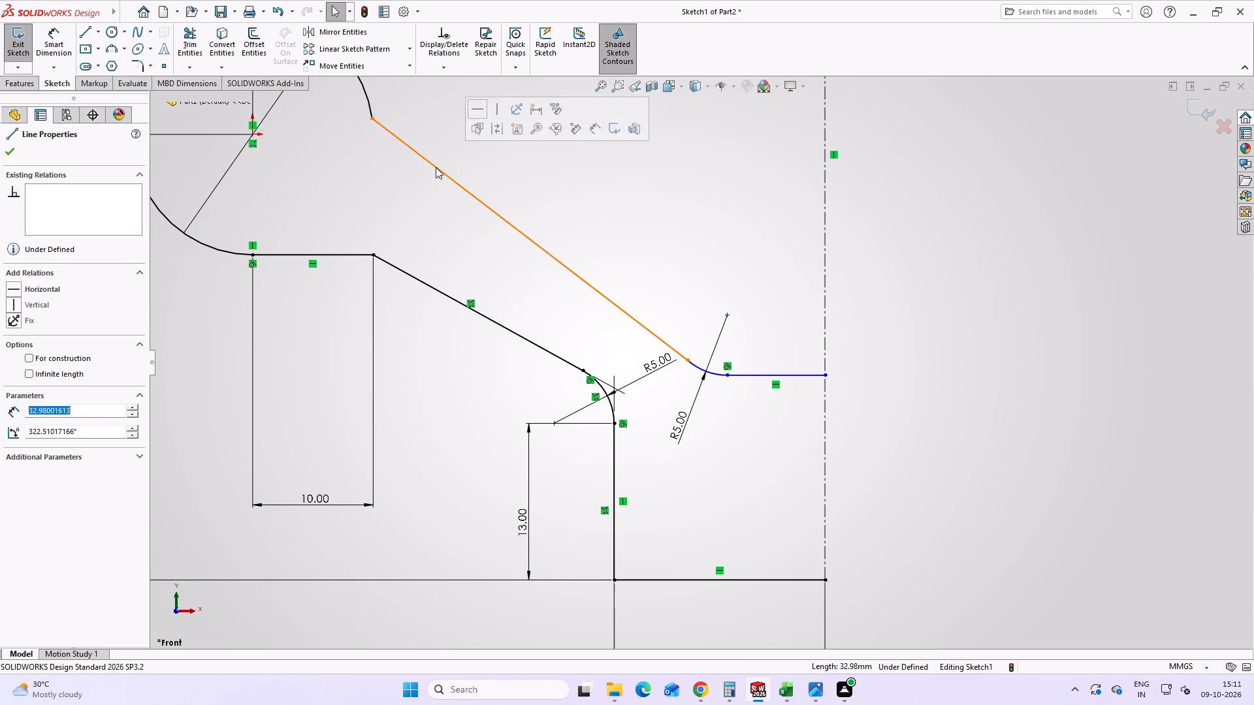
left_click(696, 368, "shift")
left_click(50, 361)
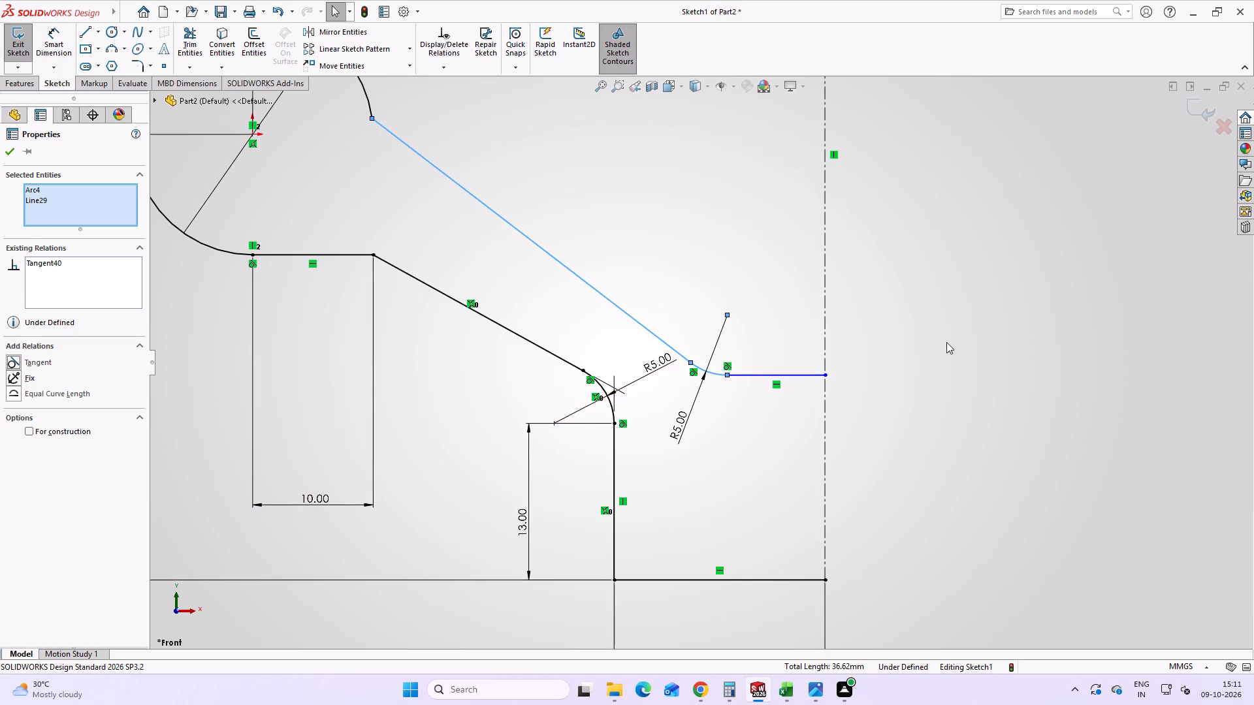
left_click(946, 342)
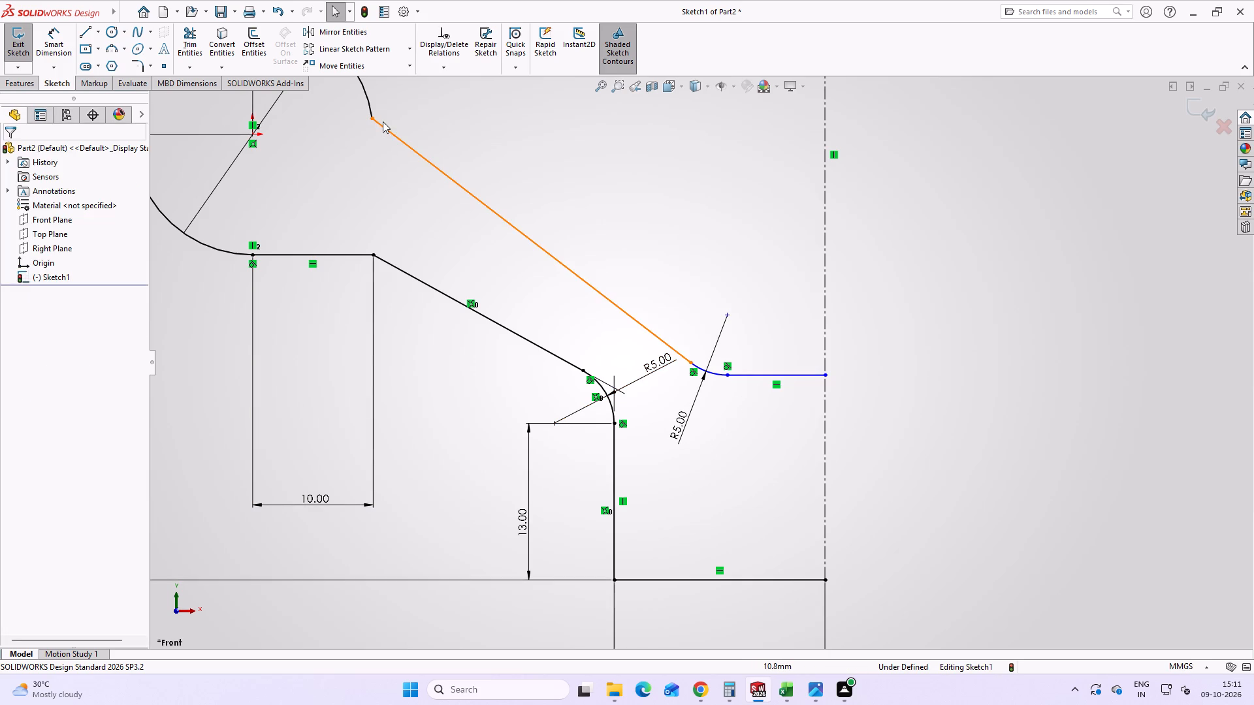
left_click(383, 127)
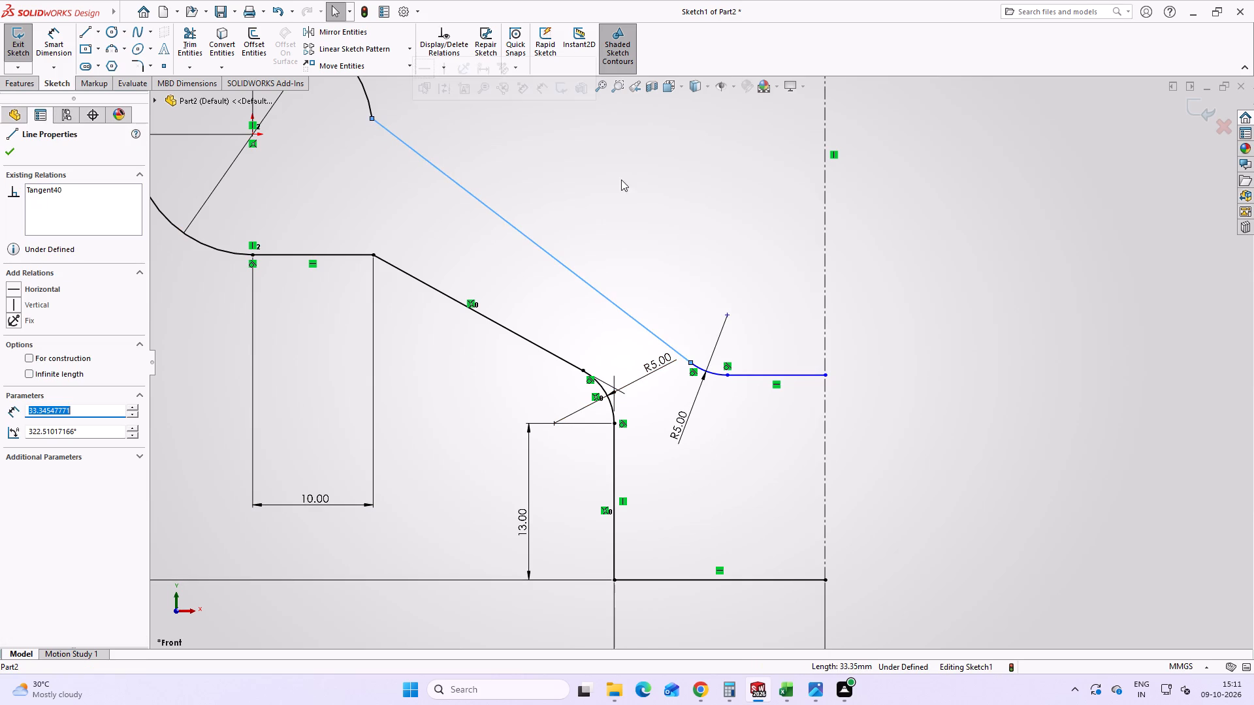
left_click(951, 223)
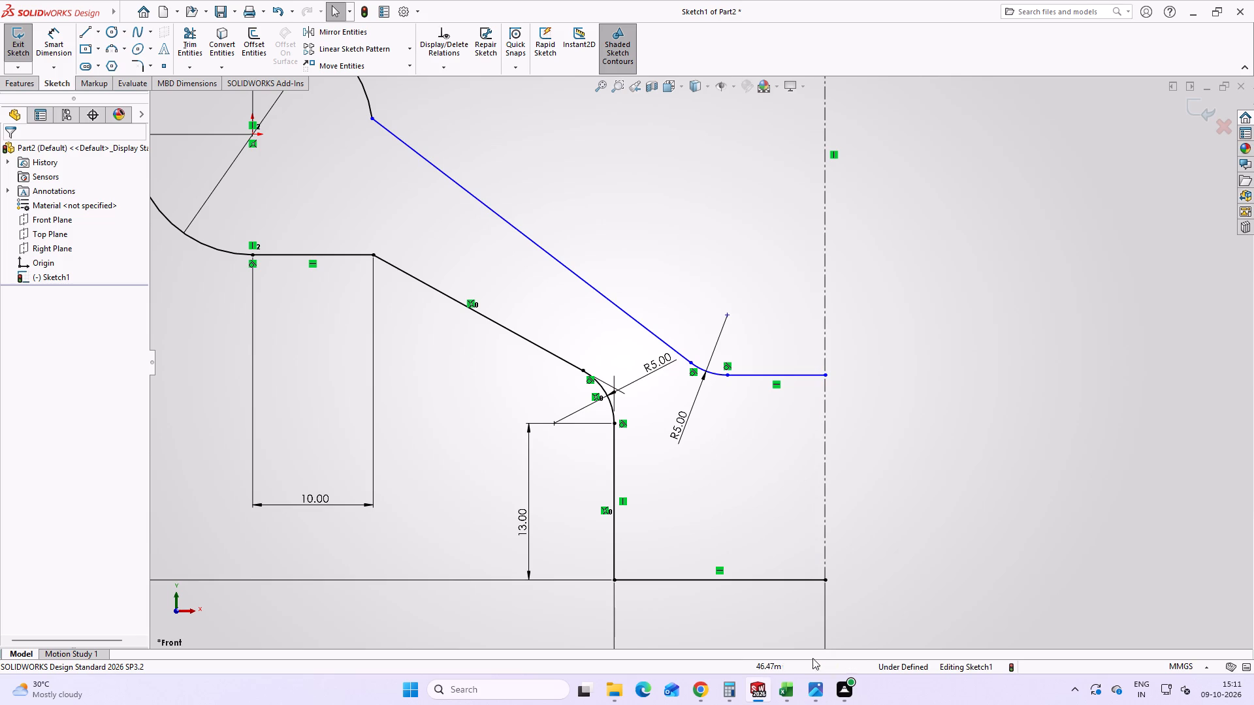
Switch to HANDWHEEL.png to examine section B-B and the fillet note, and return to the sketch in SOLIDWORKS.
left_click(816, 697)
scroll(947, 452, "up", 4)
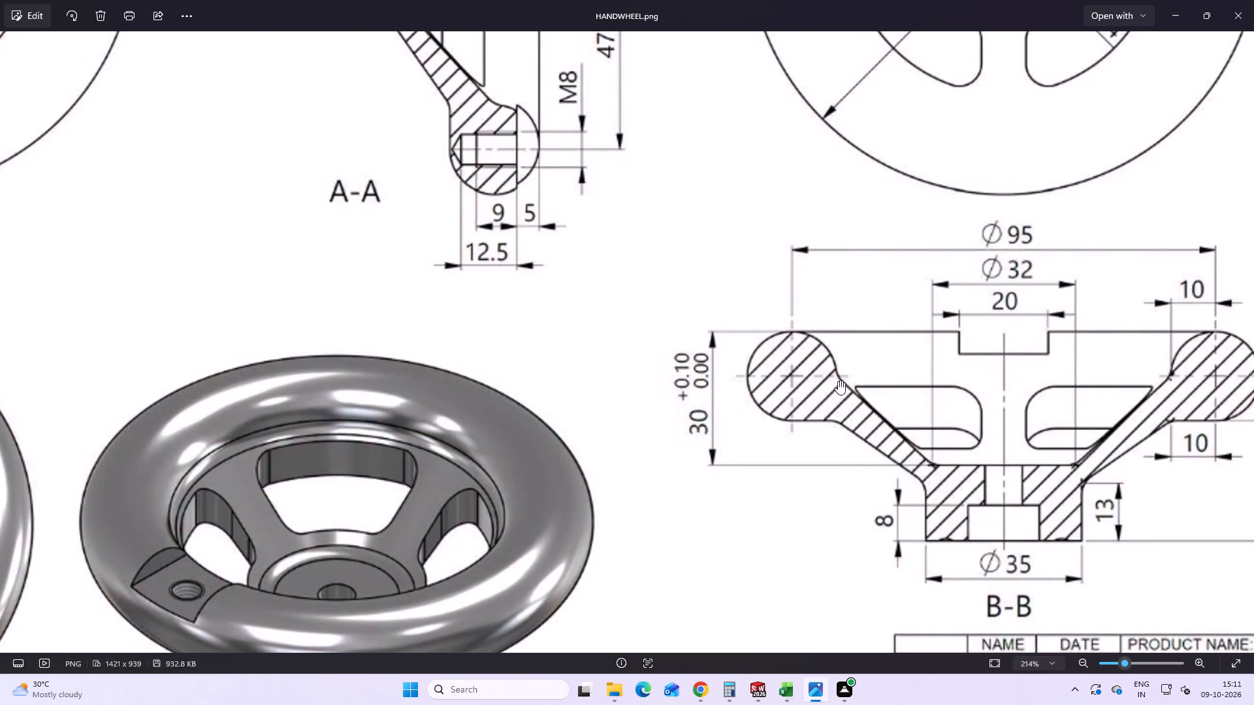
scroll(835, 376, "down", 6)
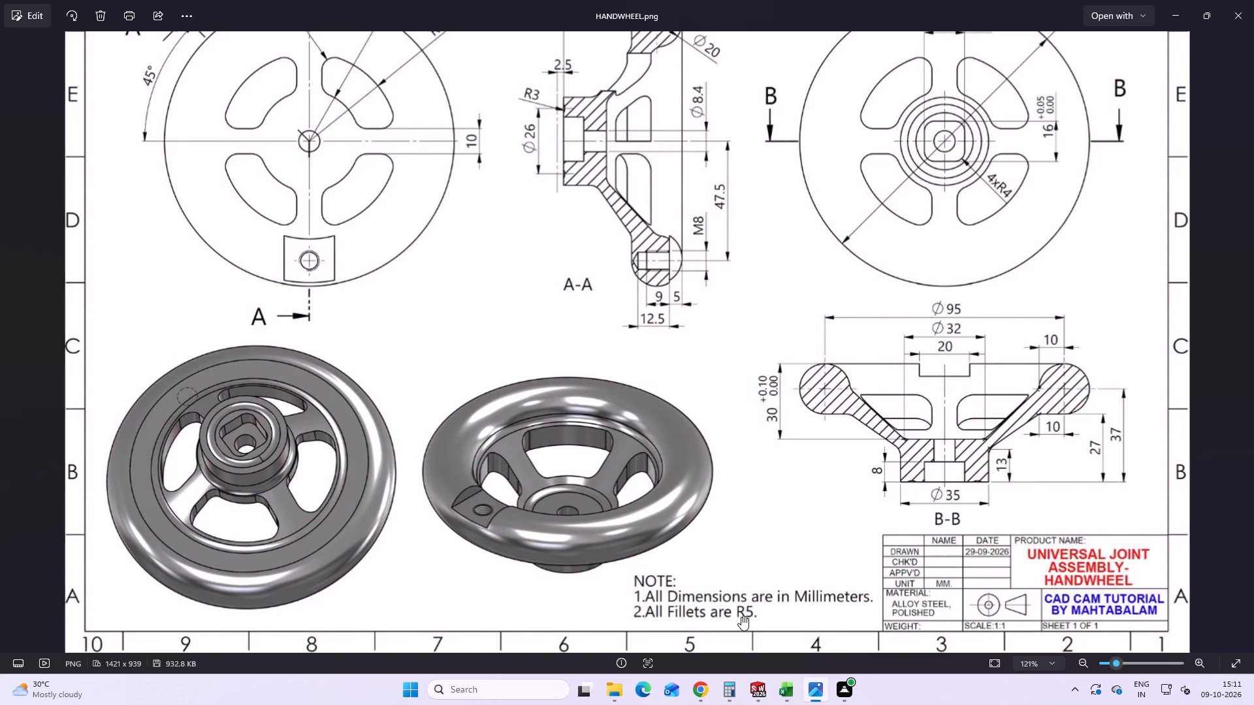
left_click(811, 692)
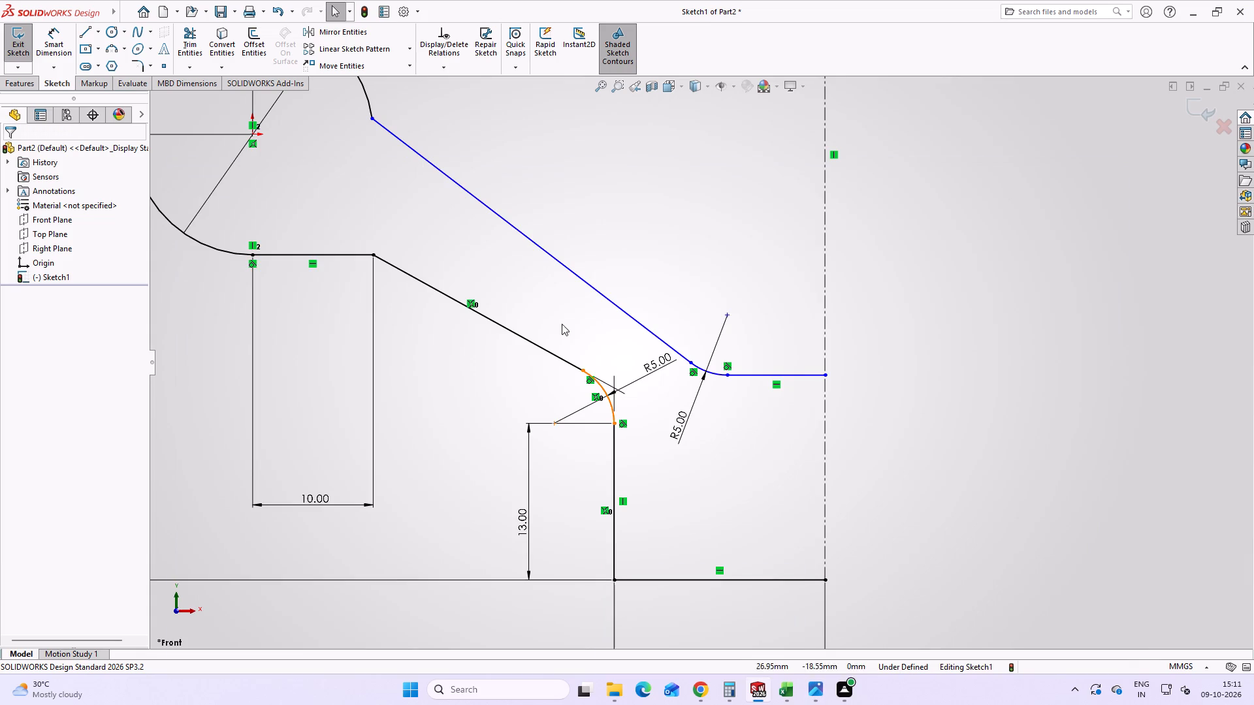
Add a 5 mm sketch fillet at the corner between the rim arc's trimmed end and the upper sloped web line.
left_click(393, 136)
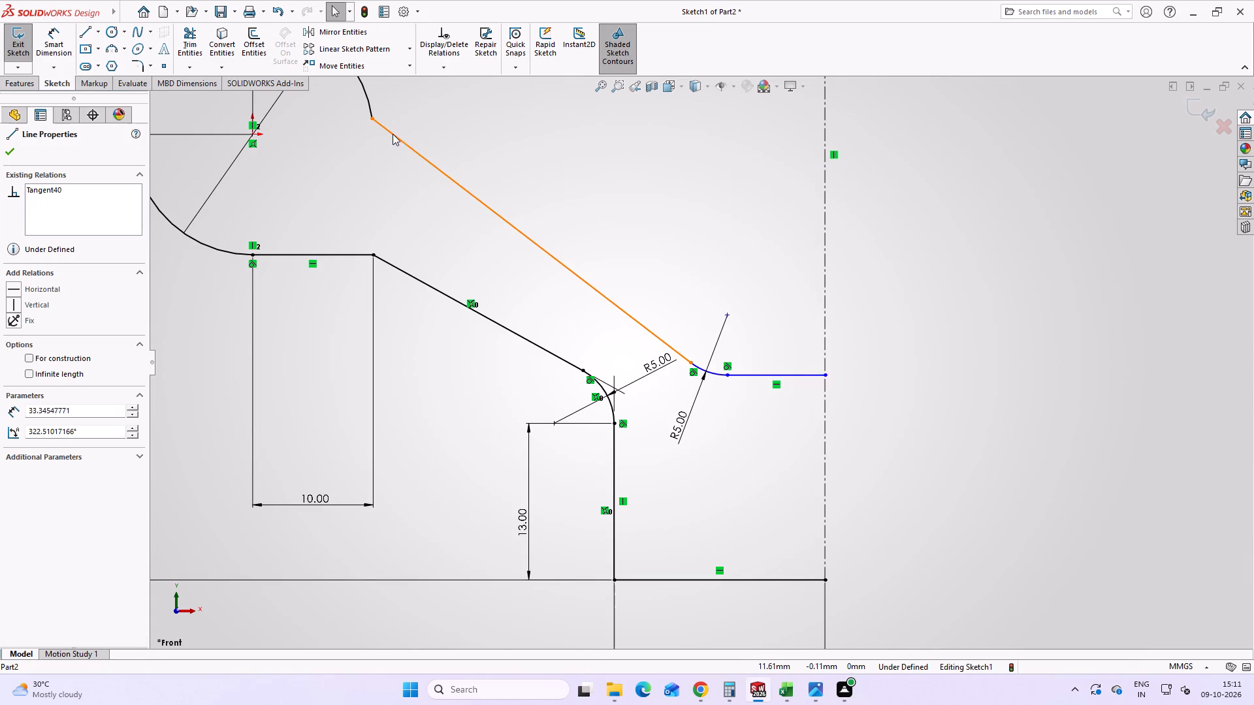
left_click(140, 63)
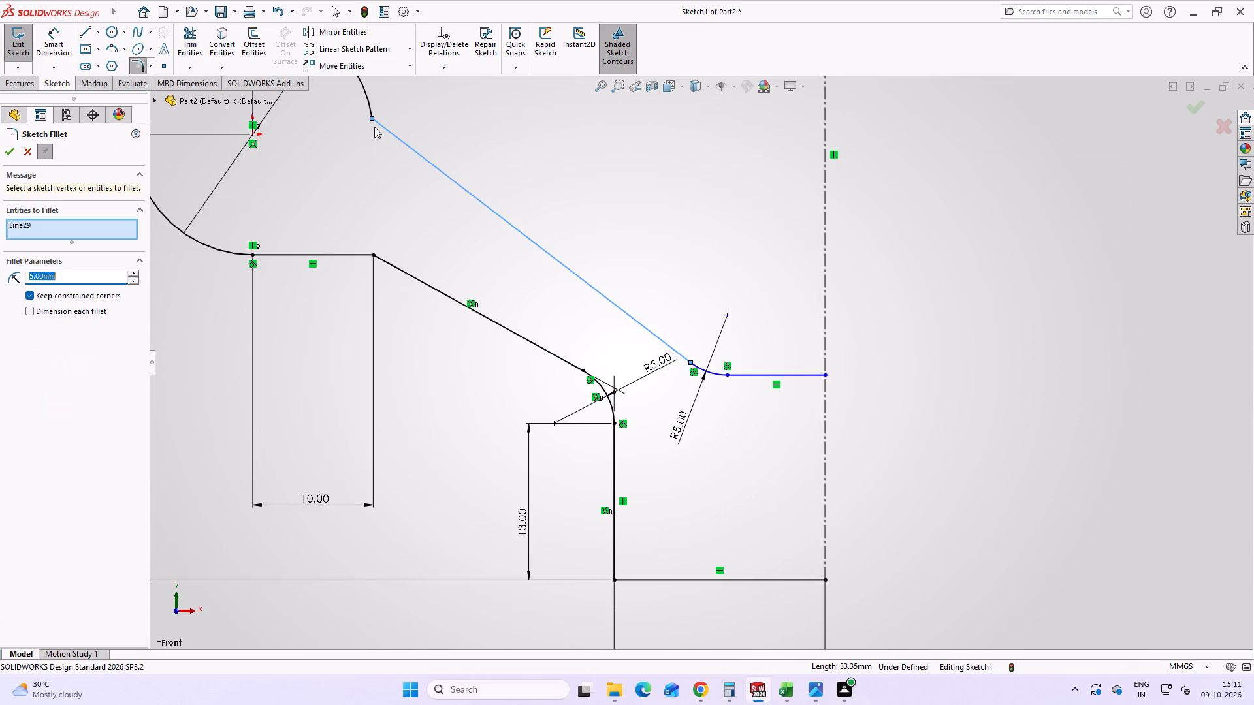
left_click(372, 109)
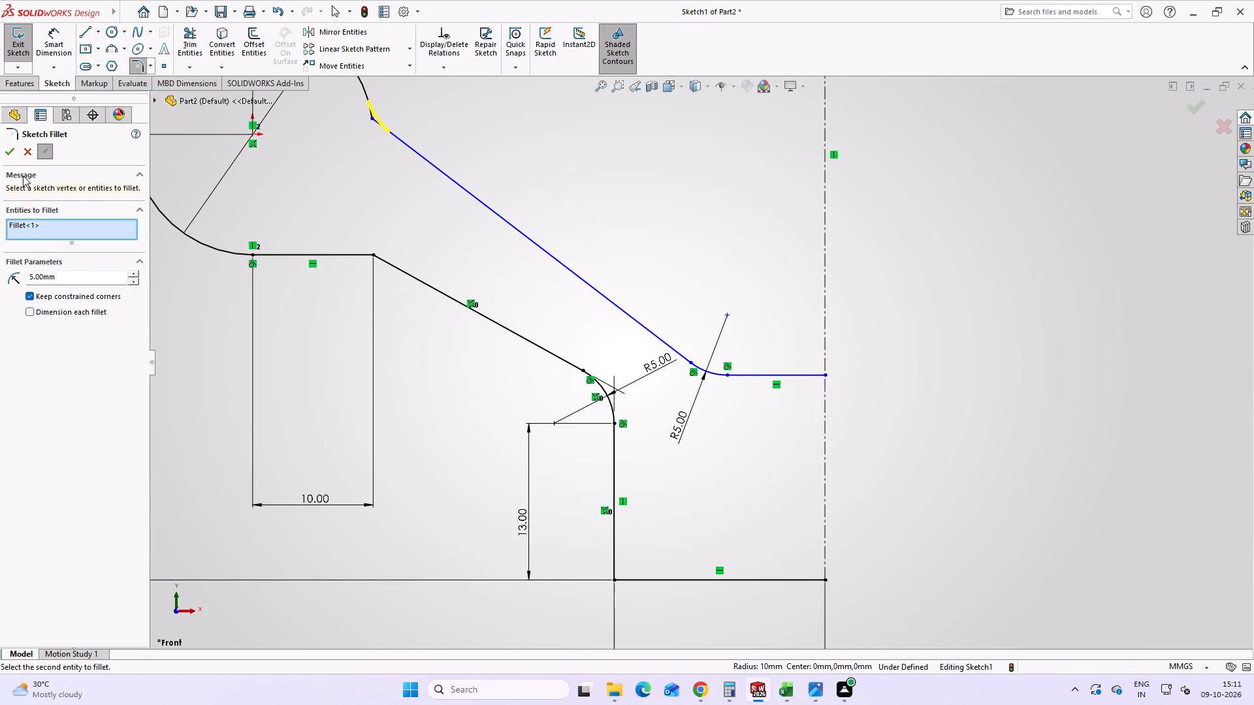
left_click(14, 148)
left_click(1114, 249)
scroll(507, 169, "up", 1)
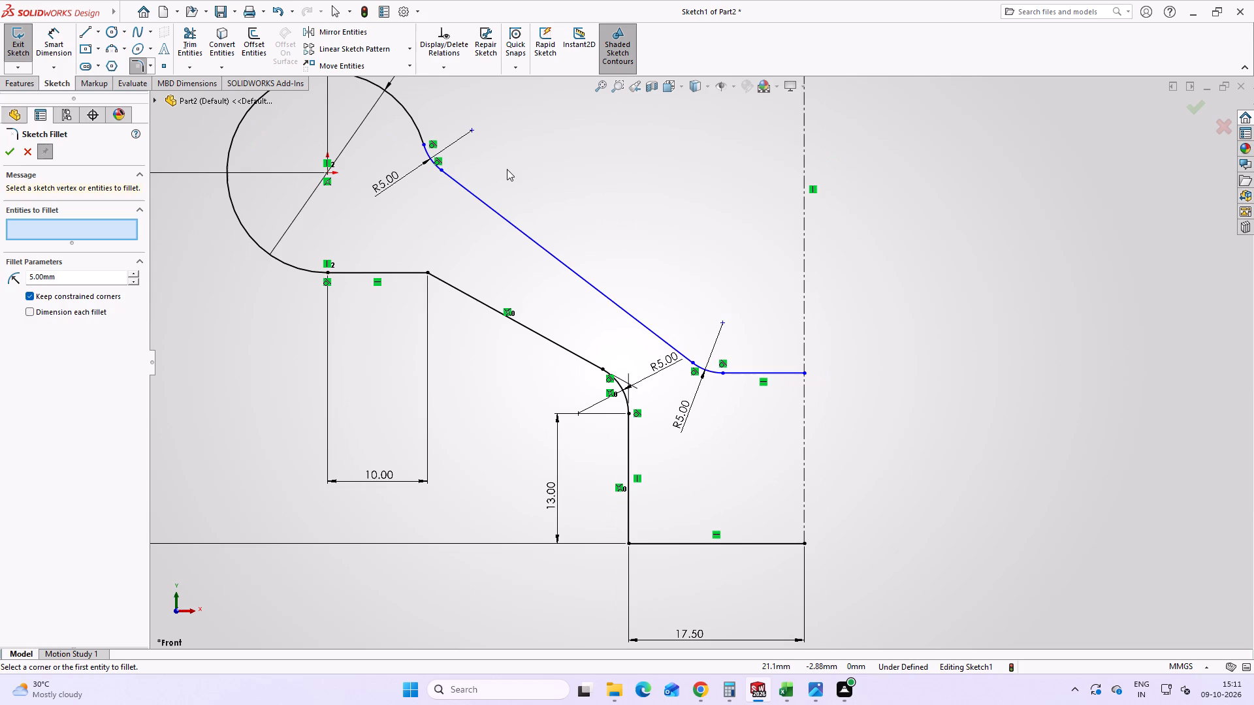
left_click(875, 213)
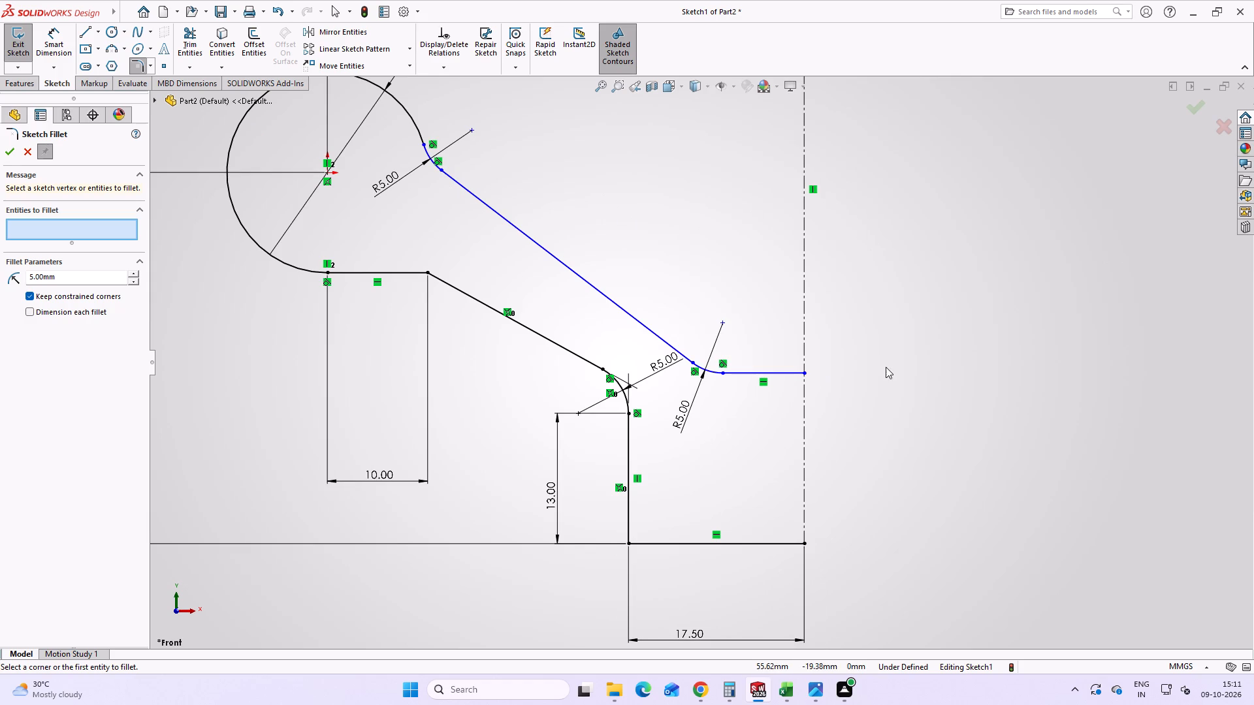
scroll(886, 367, "up", 1)
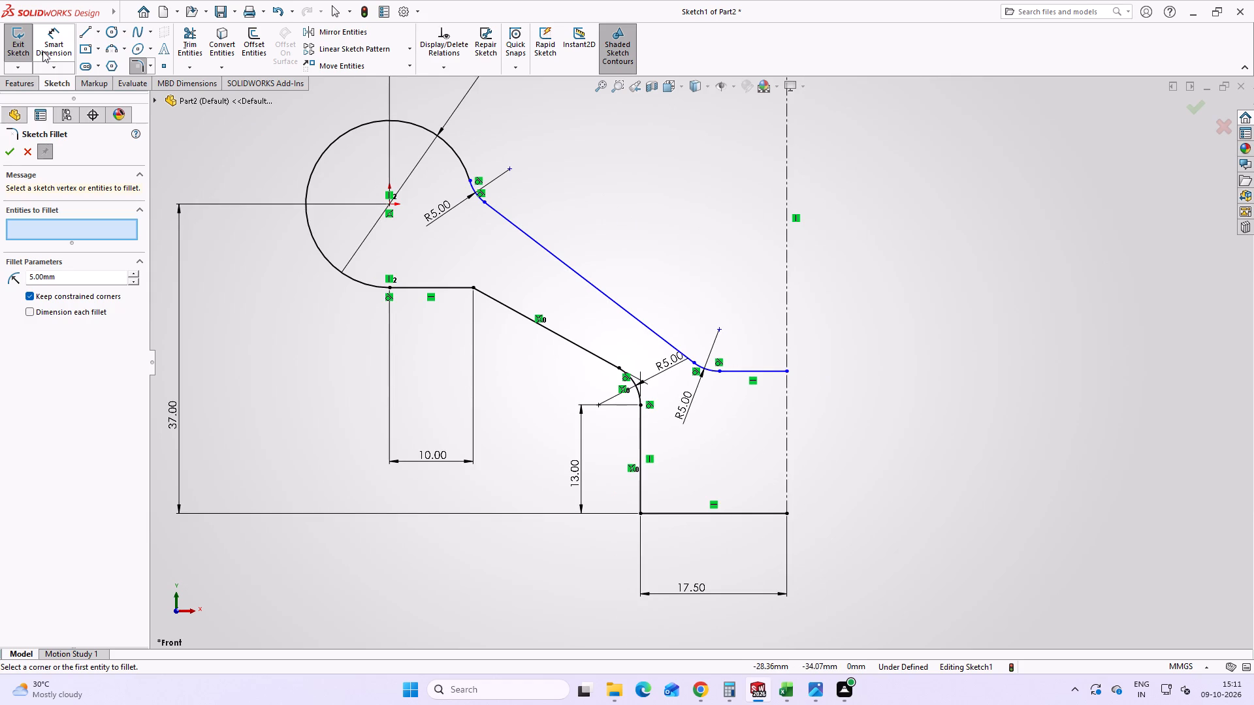
left_click(13, 151)
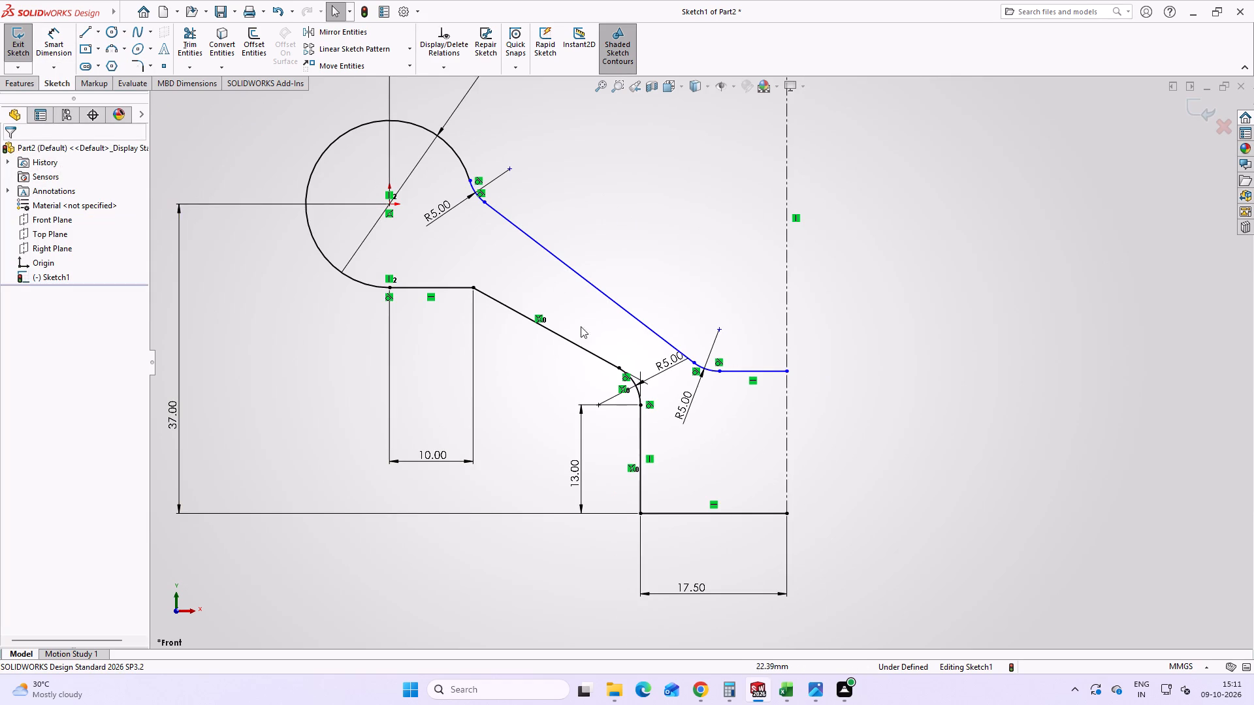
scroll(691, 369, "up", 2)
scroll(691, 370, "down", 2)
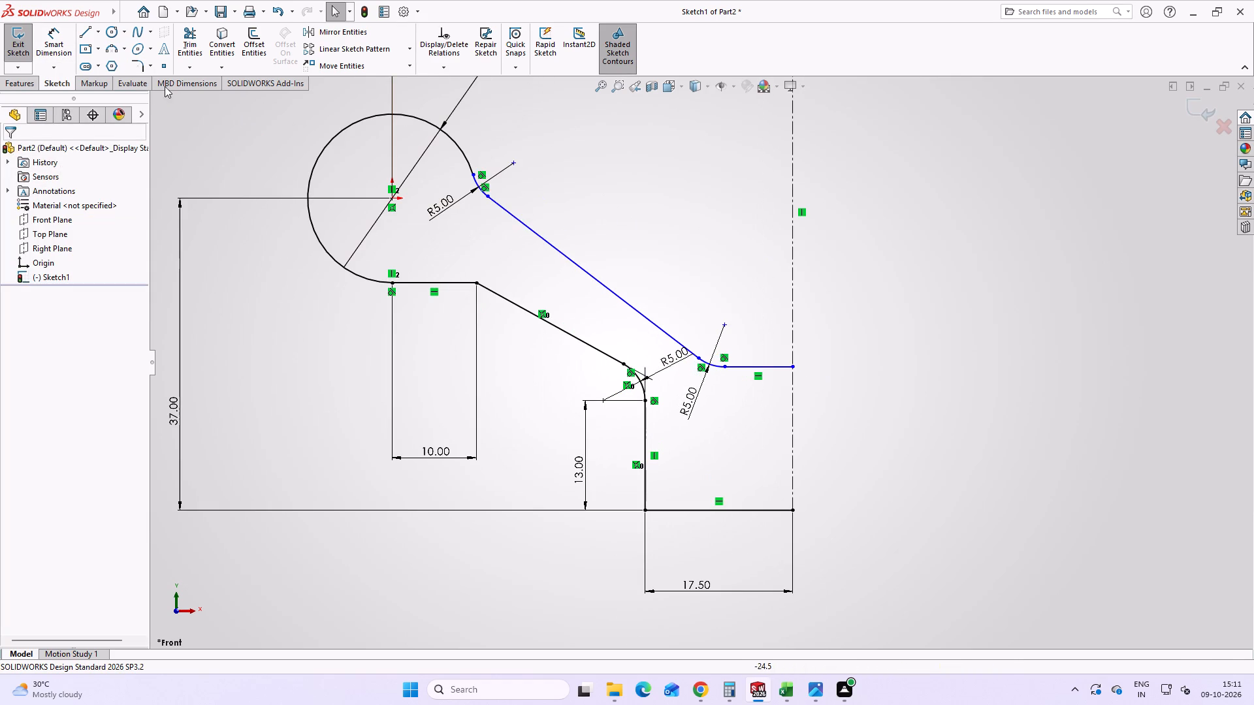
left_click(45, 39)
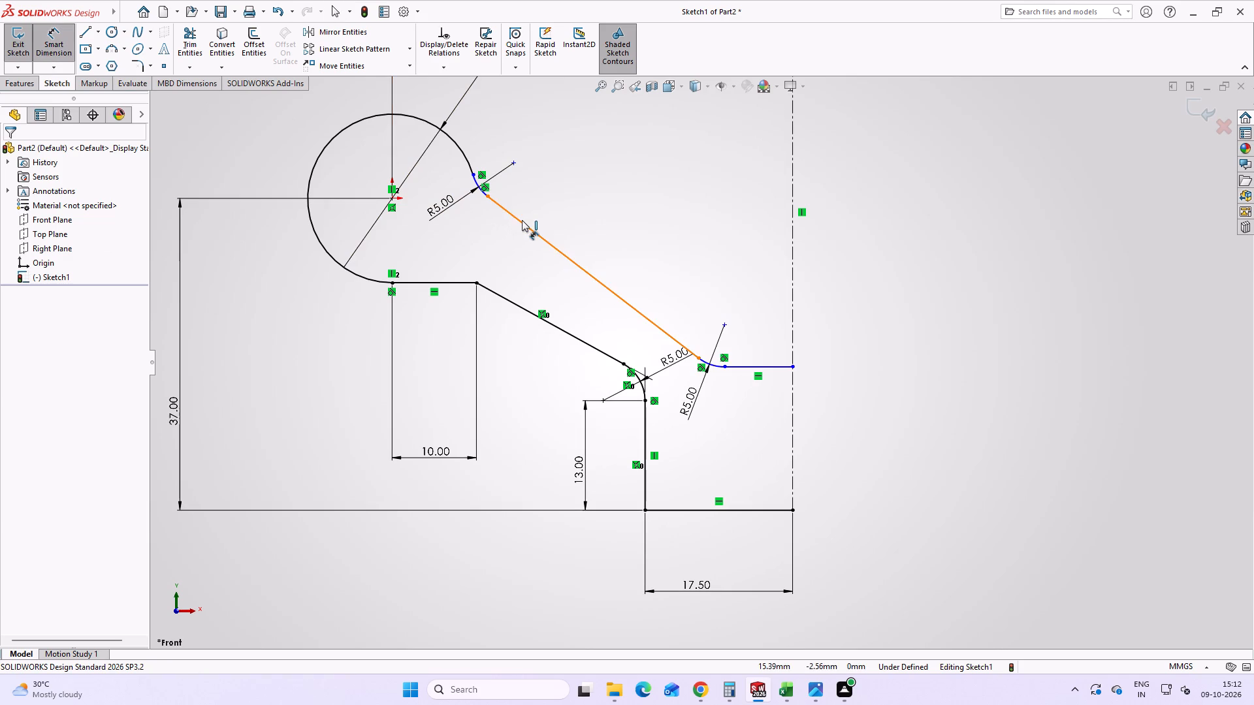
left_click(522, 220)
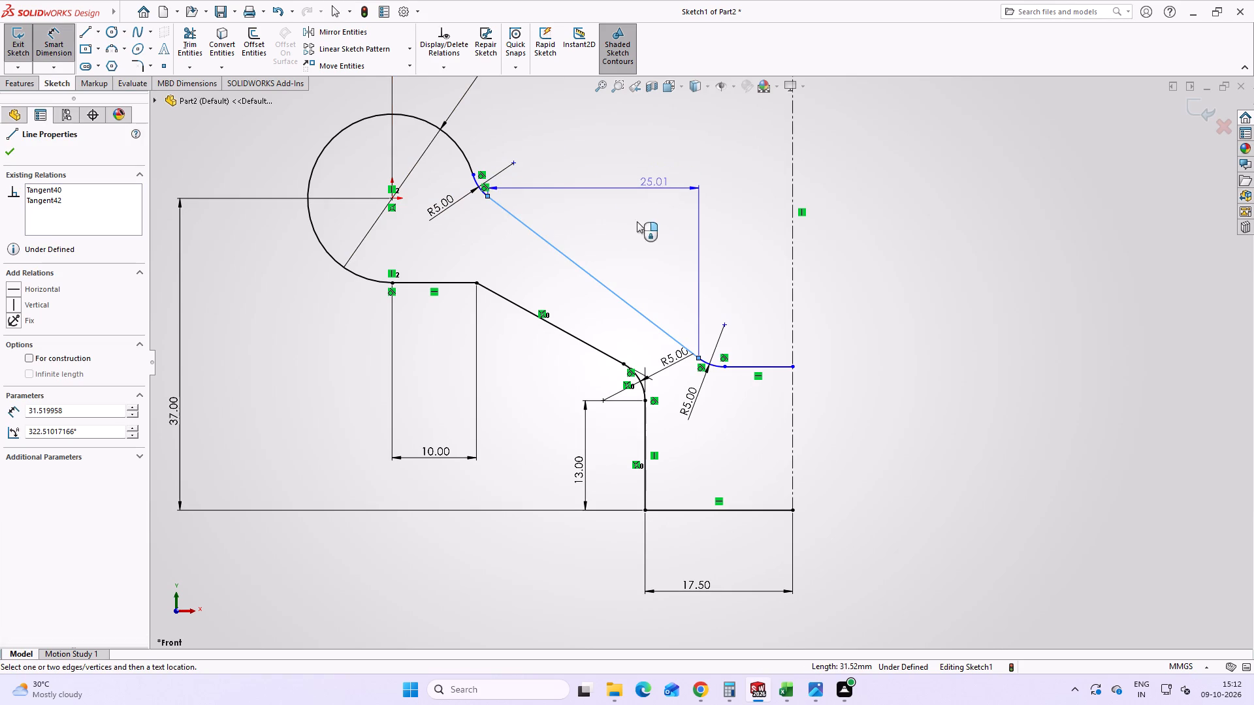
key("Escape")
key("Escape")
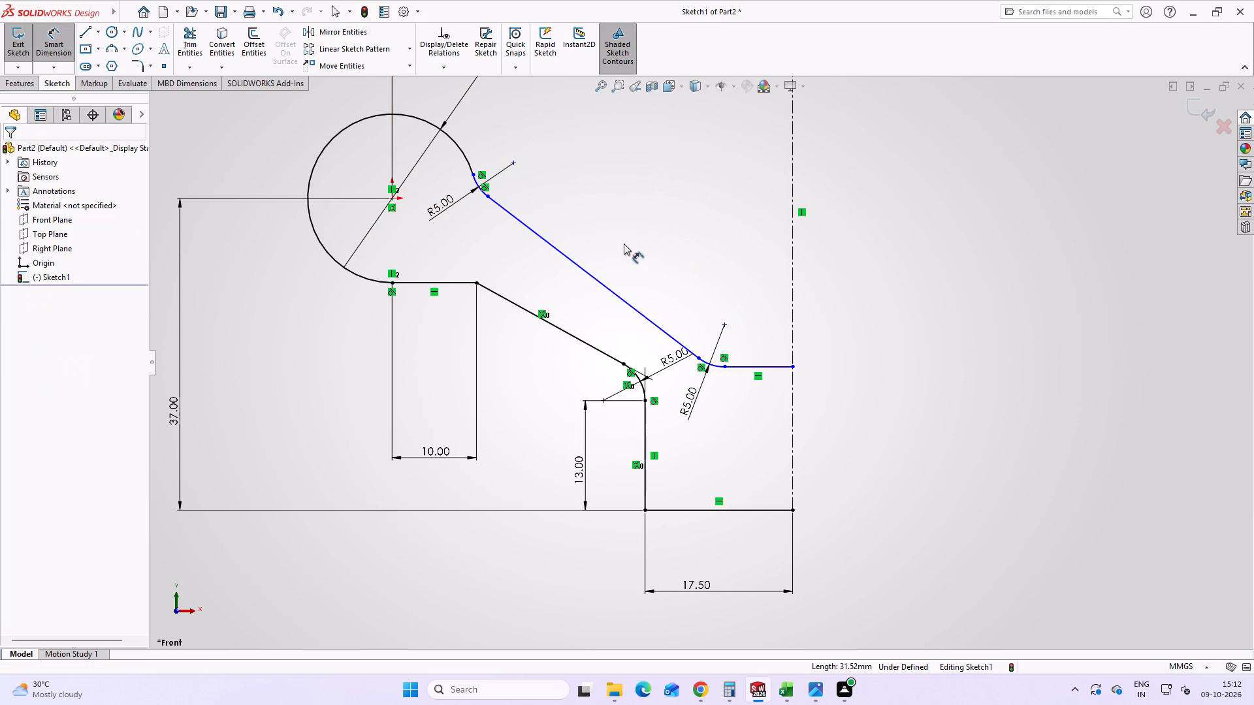
Dimension the distance between the lower sloped web line and the upper web line's midpoint, keeping its current value.
left_click(53, 35)
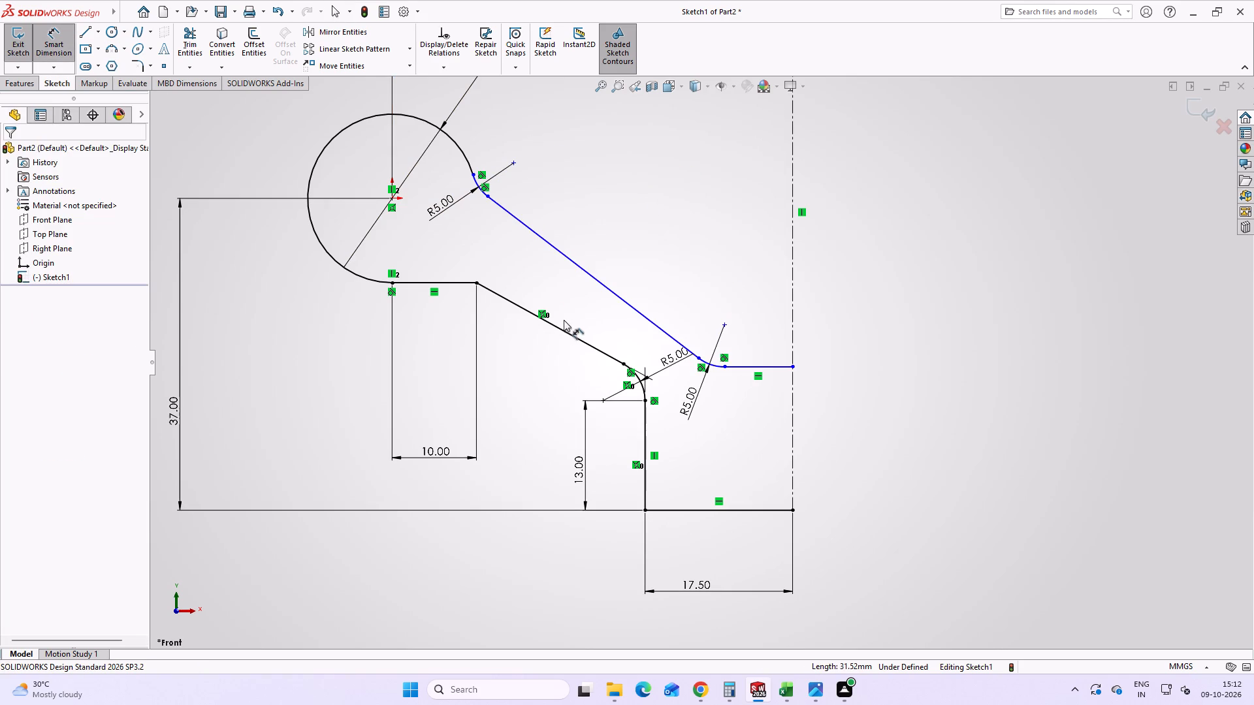
left_click(560, 326)
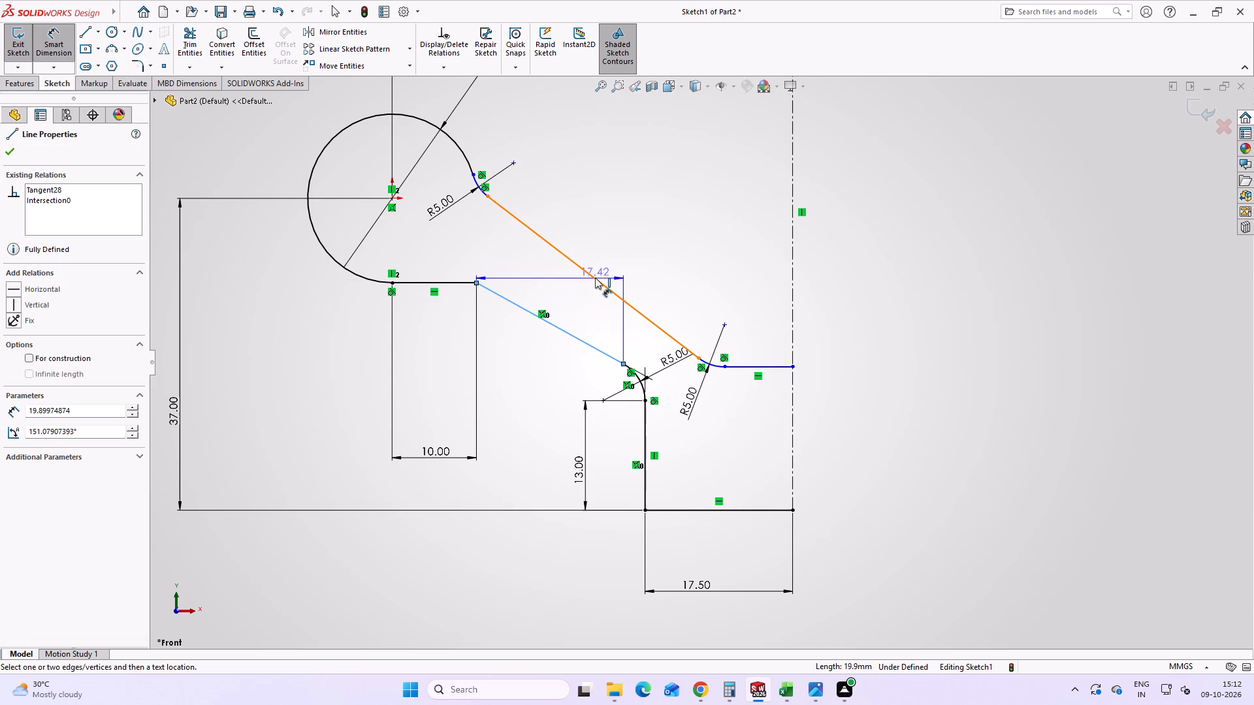
left_click(595, 277)
left_click(638, 227)
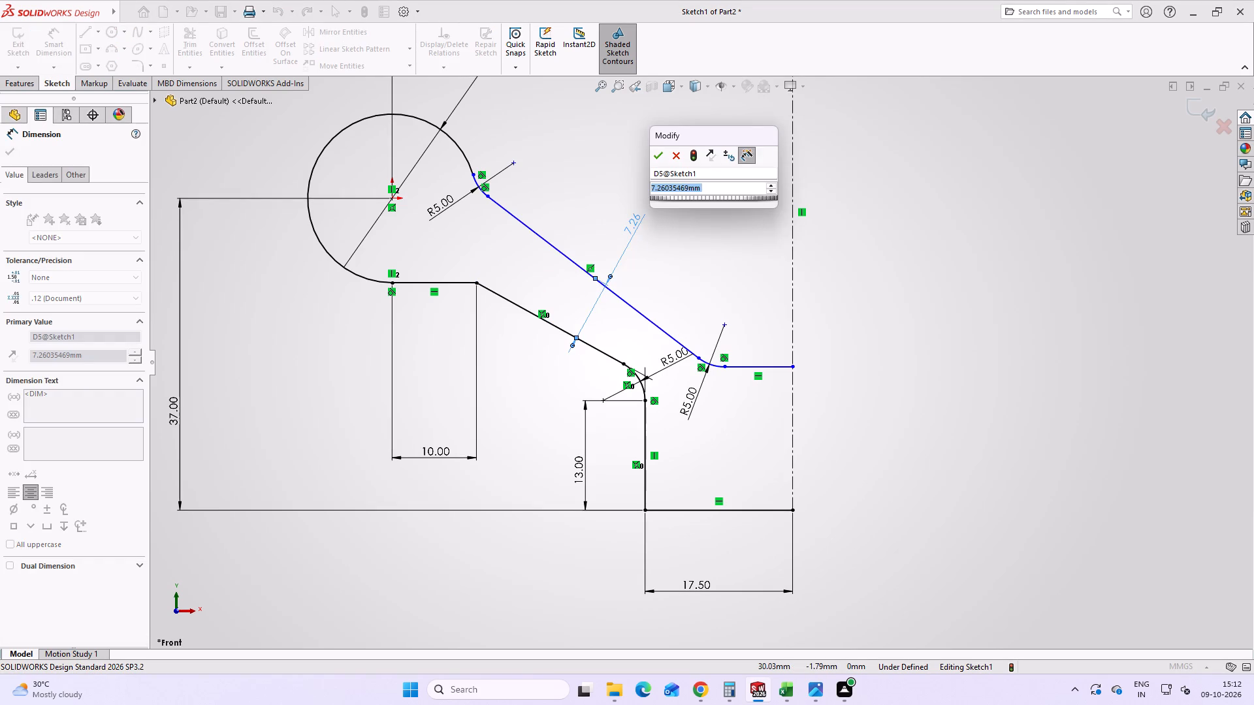
left_click(659, 162)
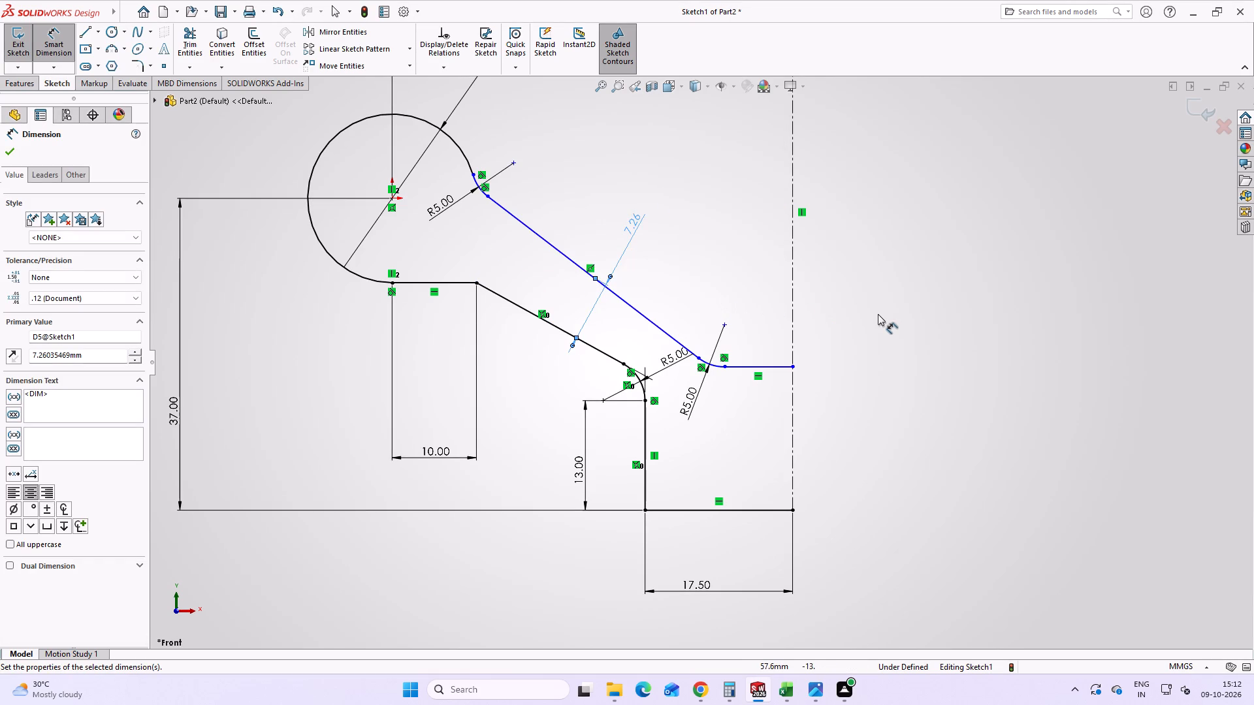
Switch to HANDWHEEL.png to examine the web dimensions in section B-B.
left_click(810, 693)
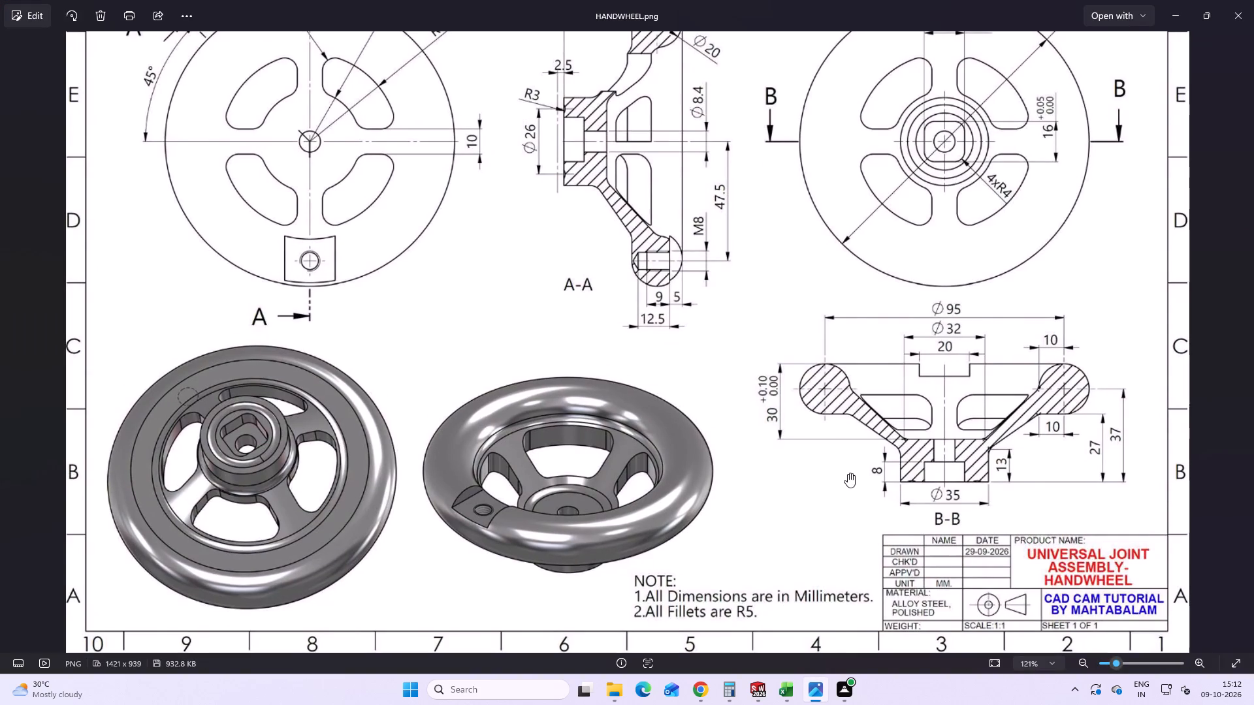
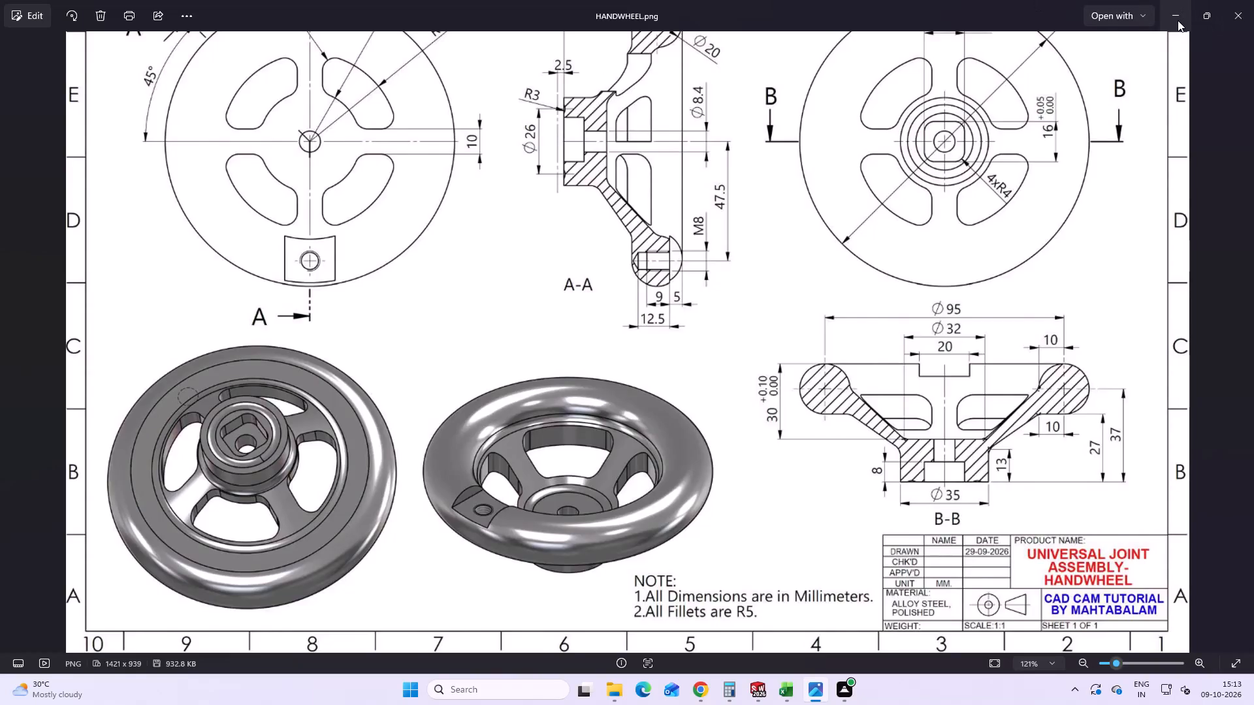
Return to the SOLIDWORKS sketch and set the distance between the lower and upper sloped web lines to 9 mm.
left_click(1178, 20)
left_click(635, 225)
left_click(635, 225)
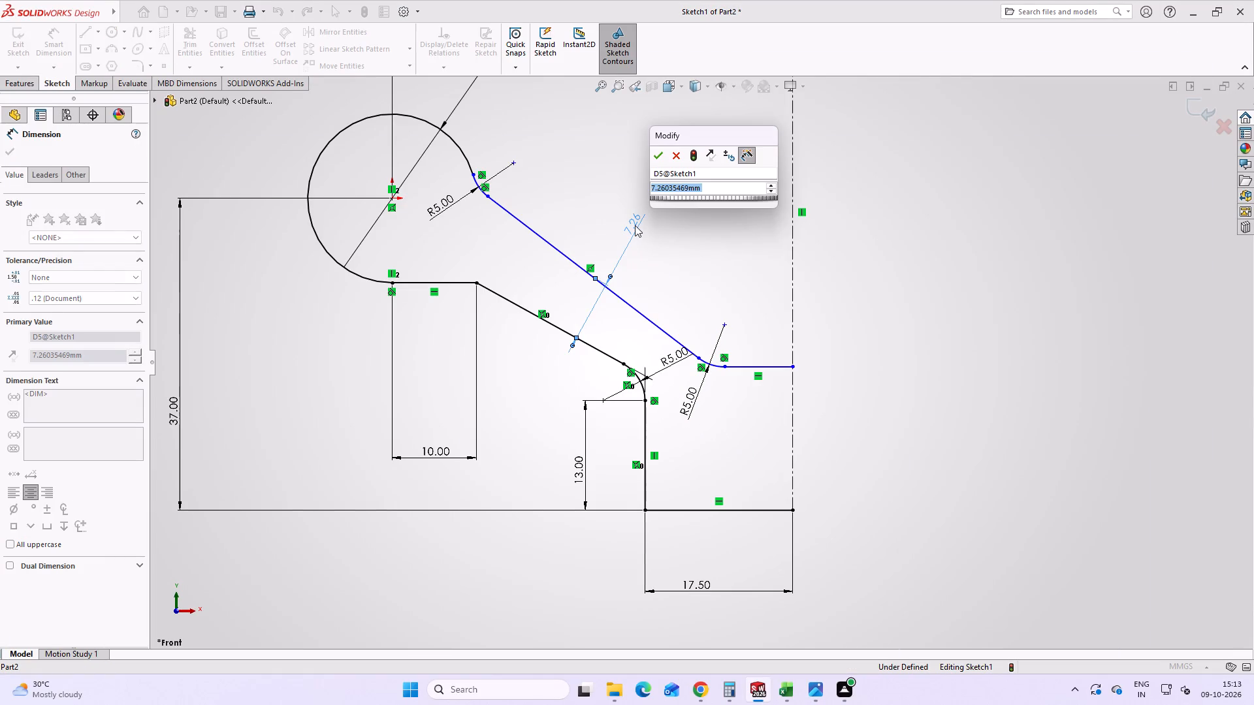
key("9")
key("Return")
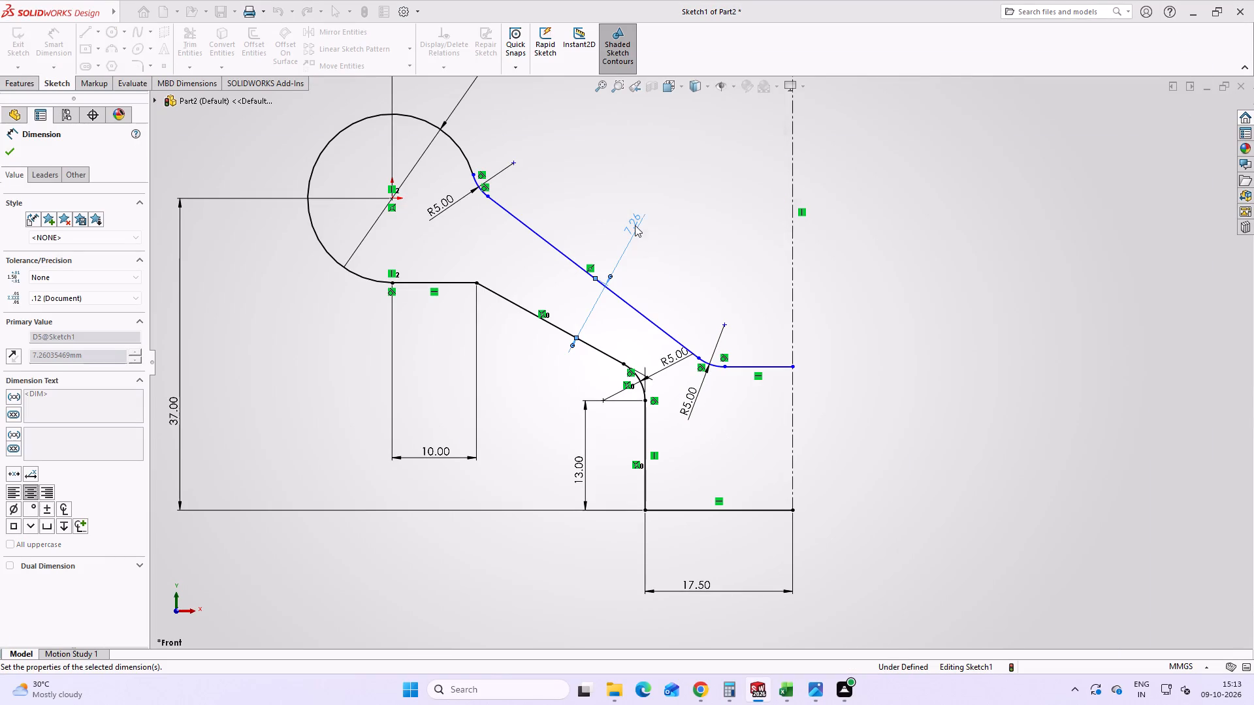
Set the distance between the lower sloped web line and the upper web line's midpoint to 7 mm.
scroll(635, 225, "up", 1)
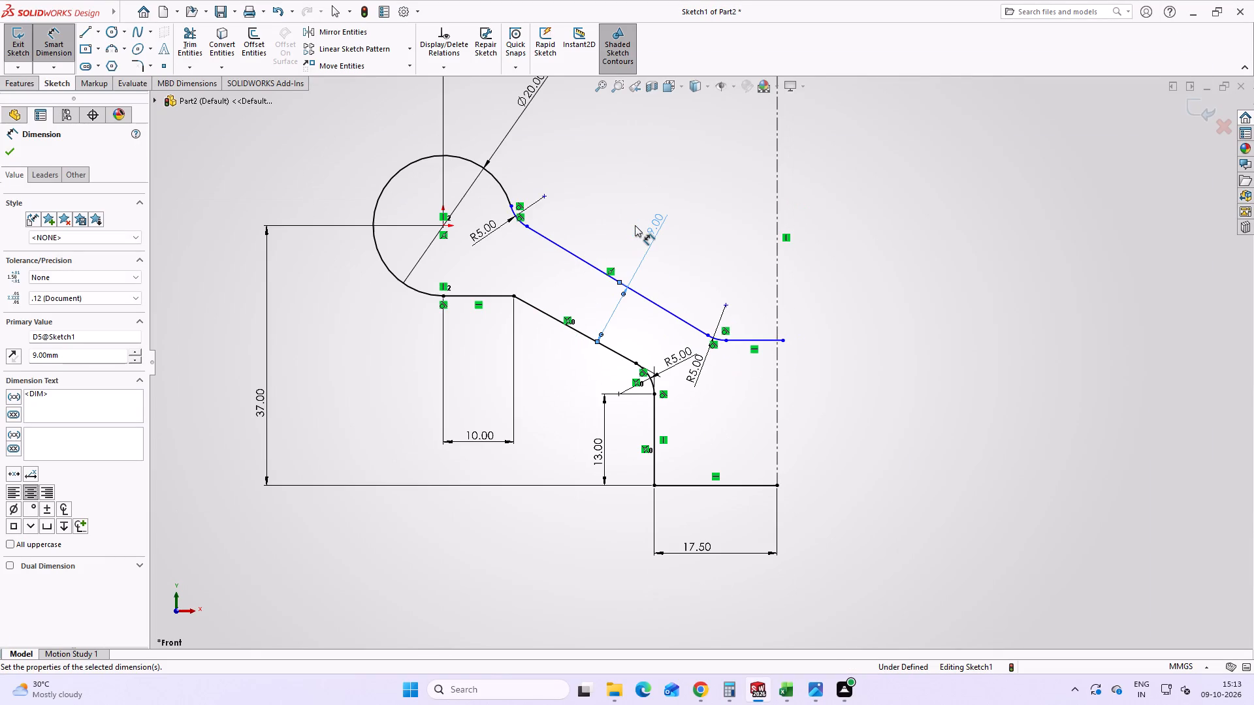
double_click(661, 217)
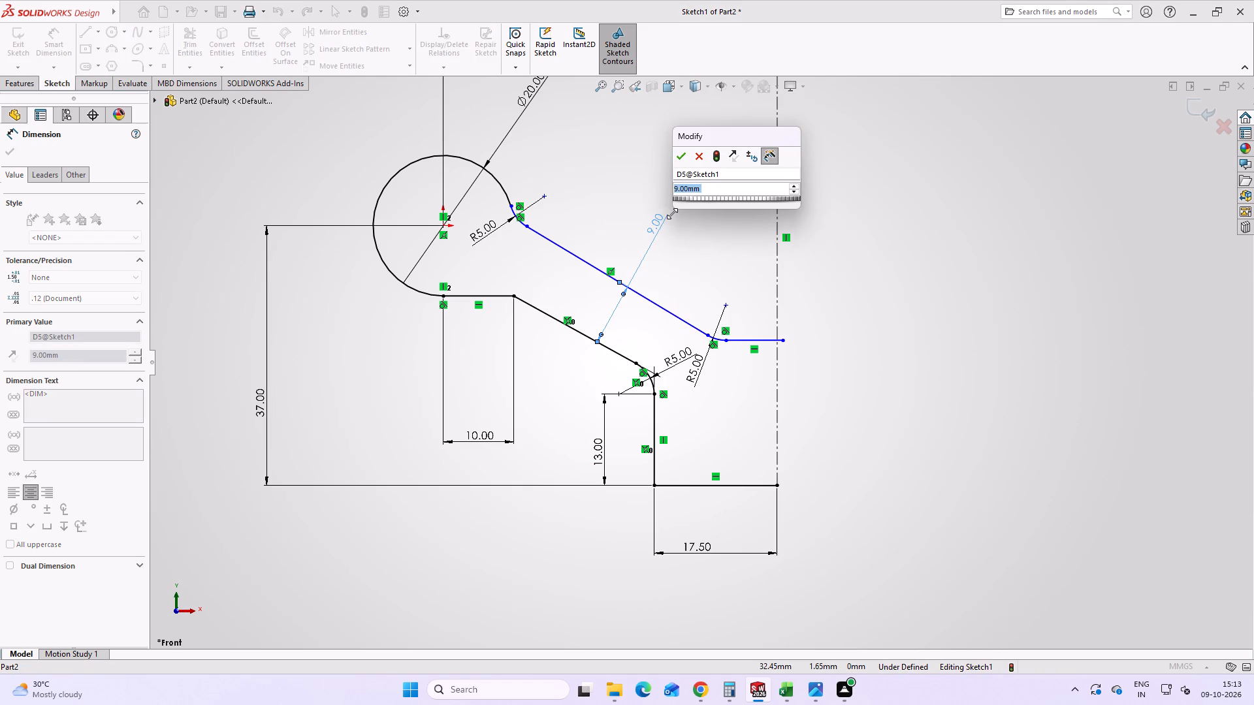
key("7")
key("Return")
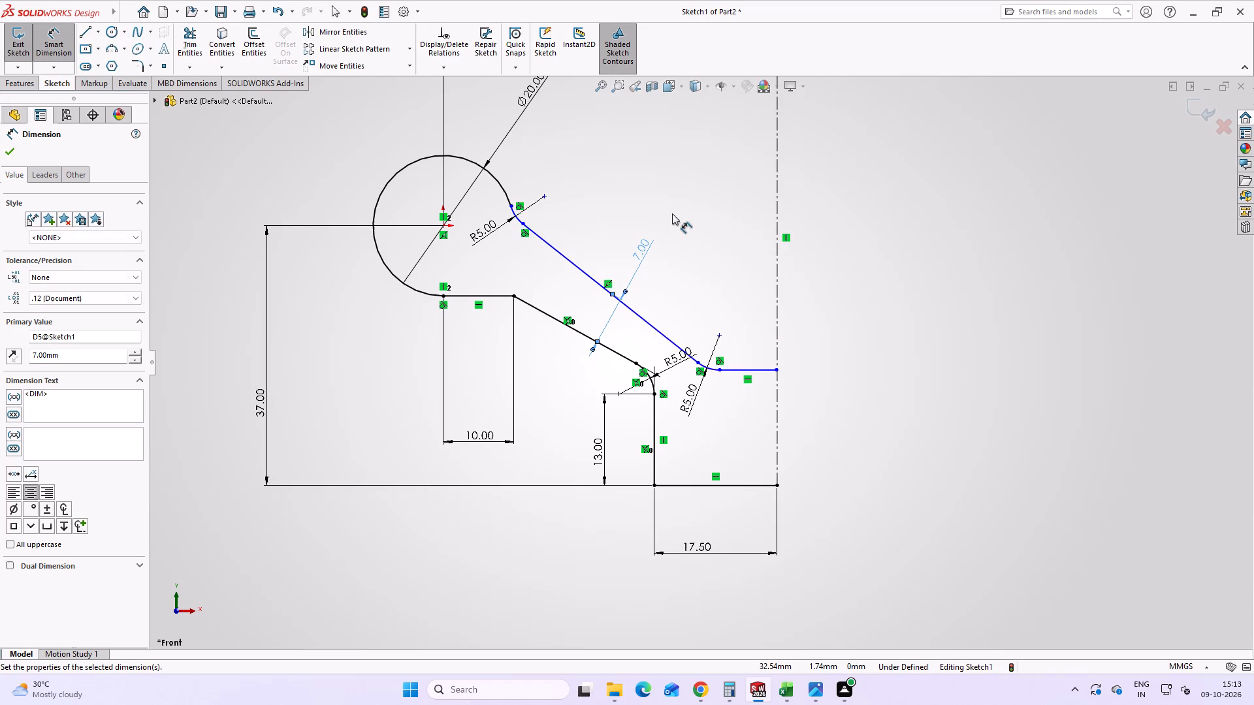
left_click(637, 259)
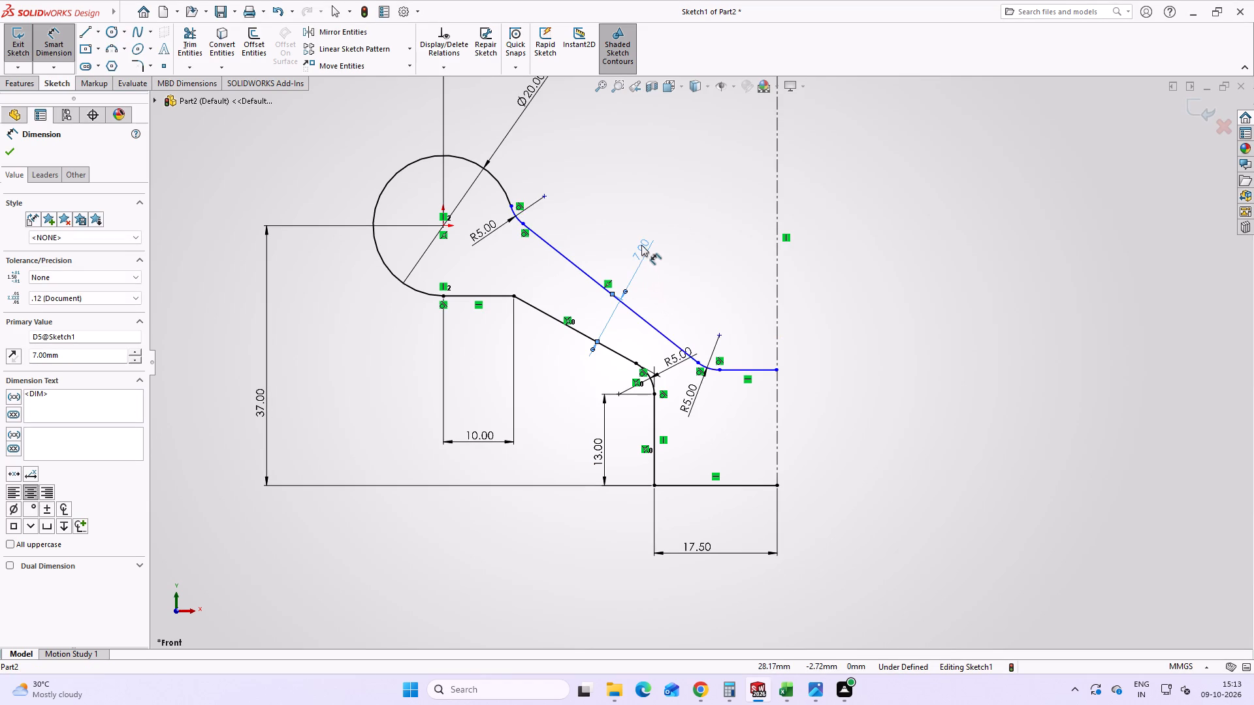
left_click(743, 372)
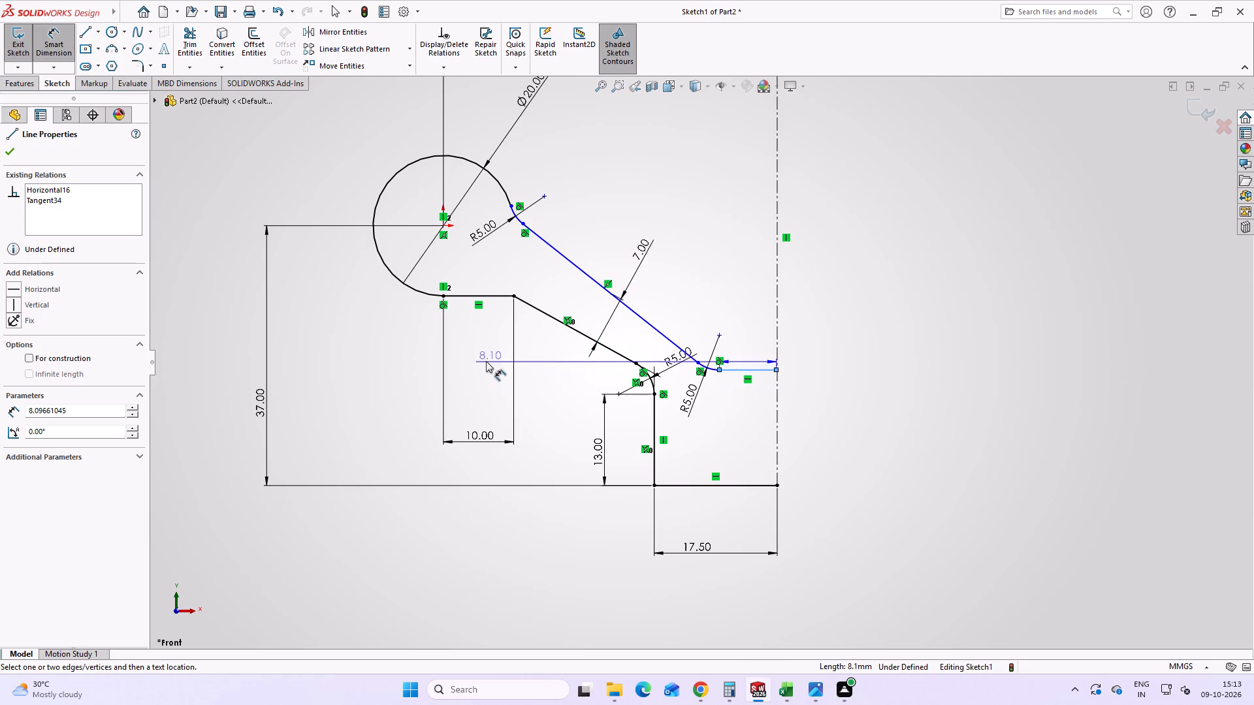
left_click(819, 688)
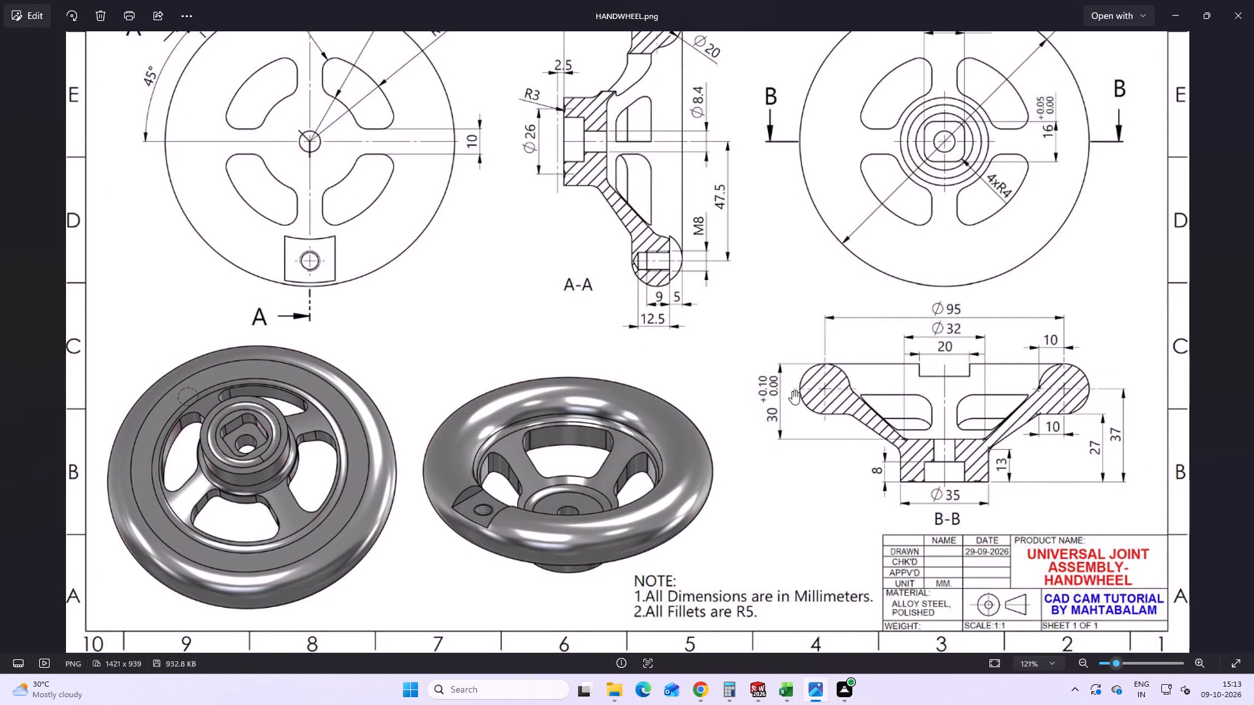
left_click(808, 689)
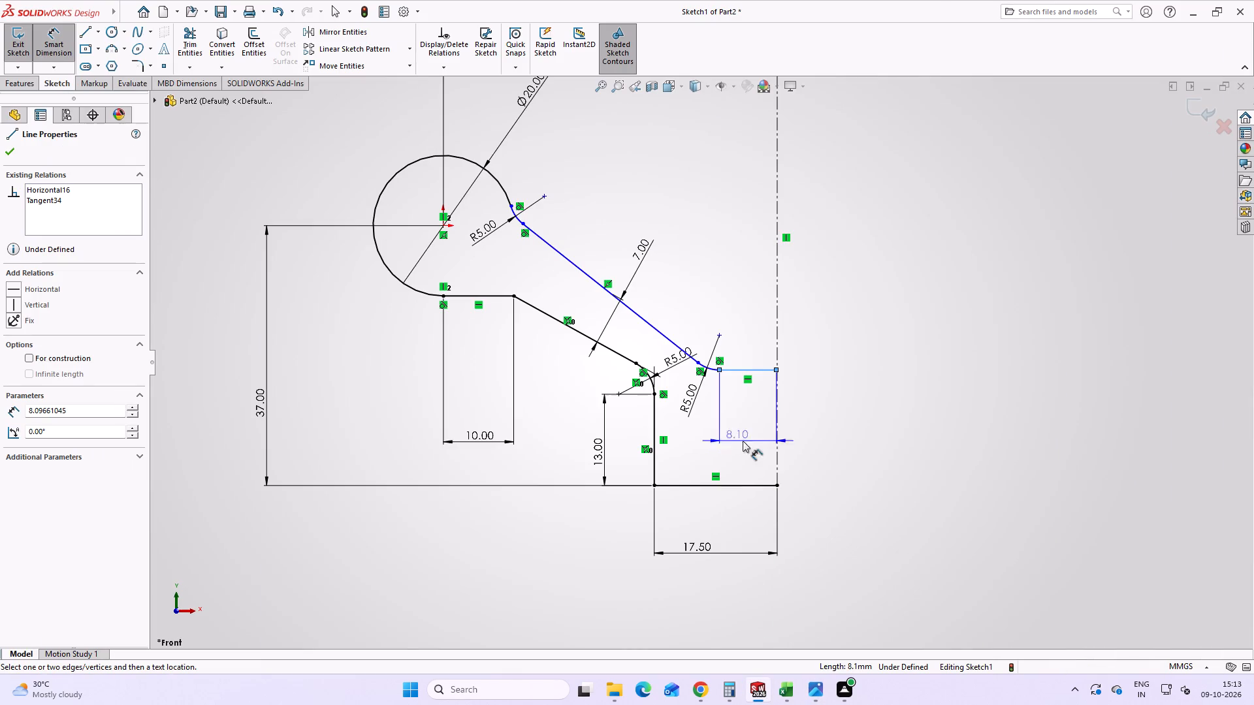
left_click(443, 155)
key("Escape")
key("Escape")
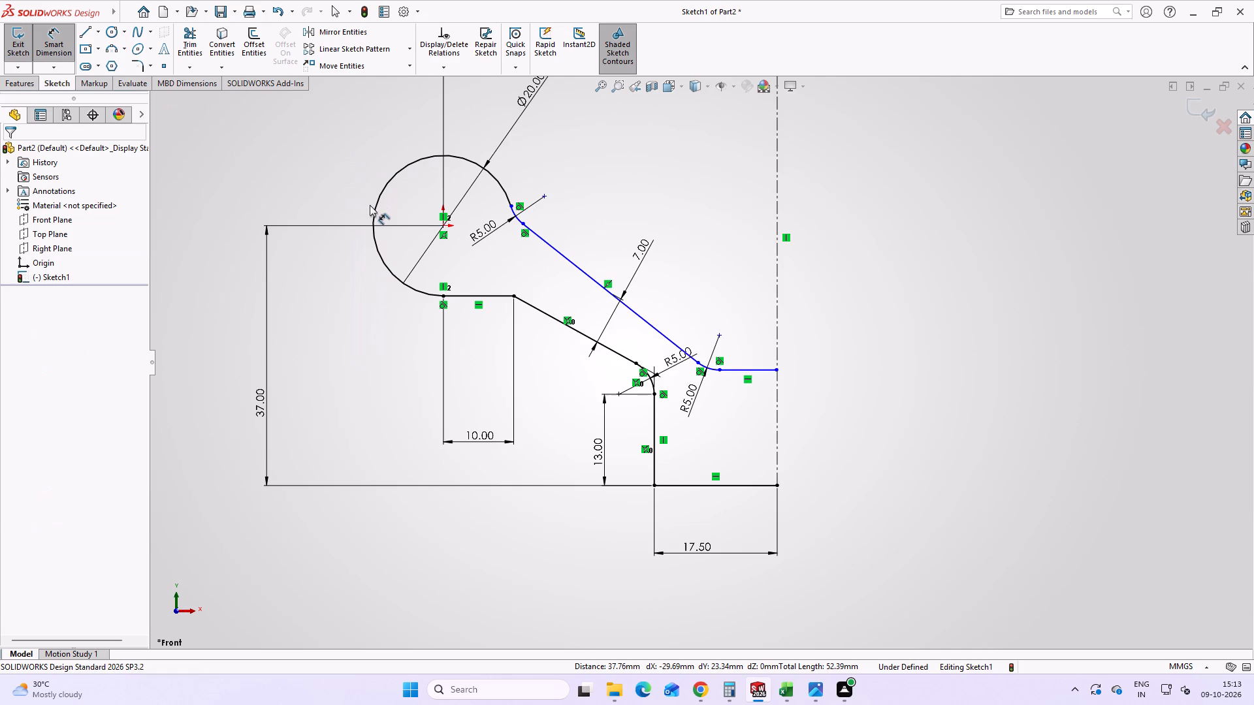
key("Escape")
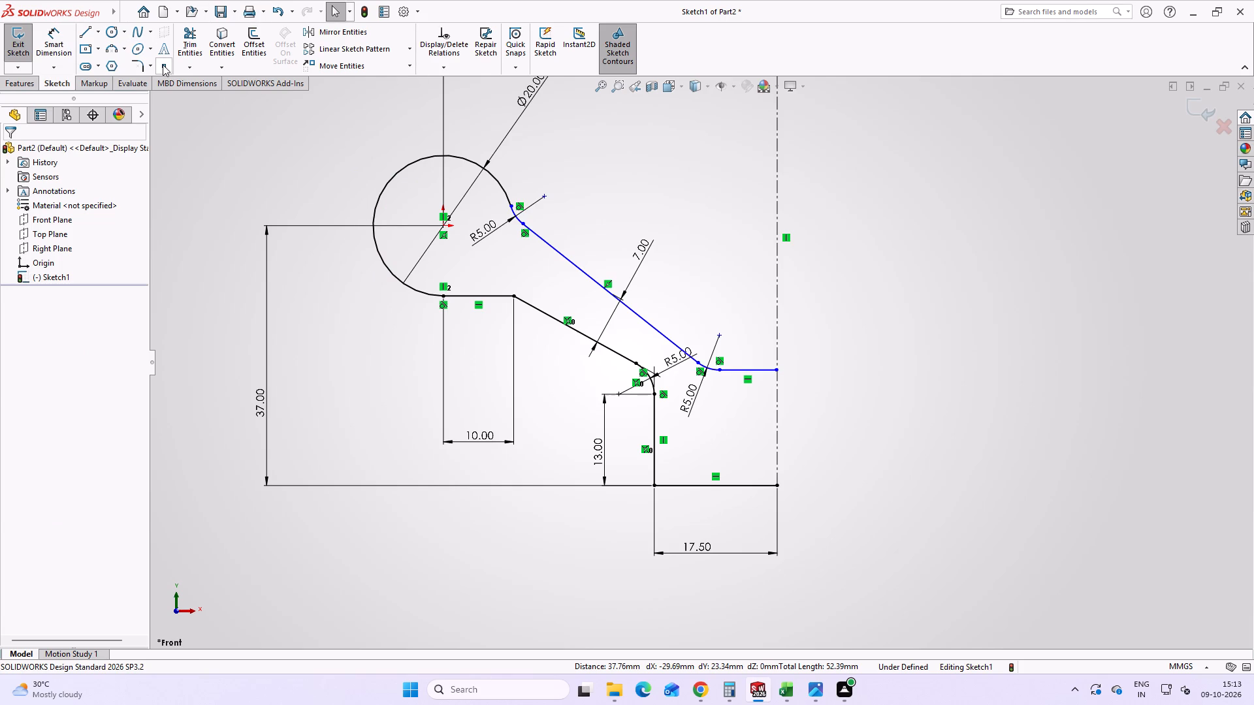
Place a sketch point at the top of the rim arc, vertically above its centre.
left_click(163, 65)
left_click(445, 157)
key("Escape")
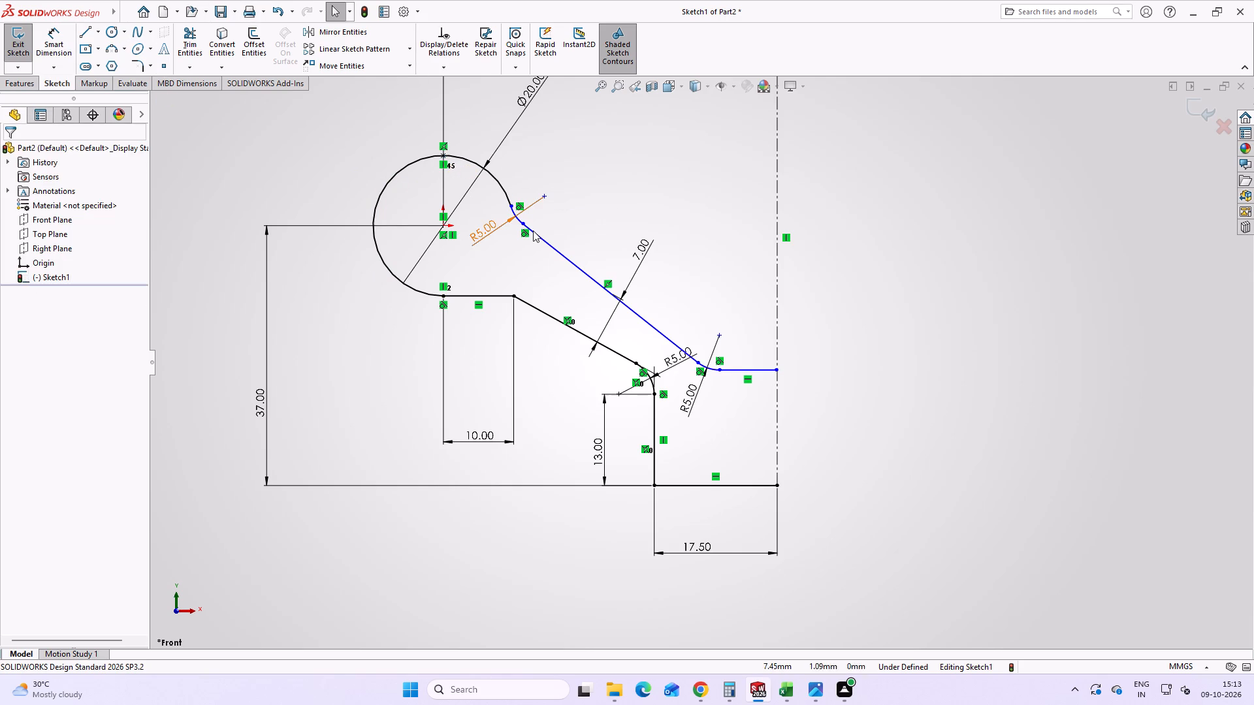
Dimension the vertical distance from the rim arc's top point to the hub's upper horizontal line as 30 mm.
left_click(54, 42)
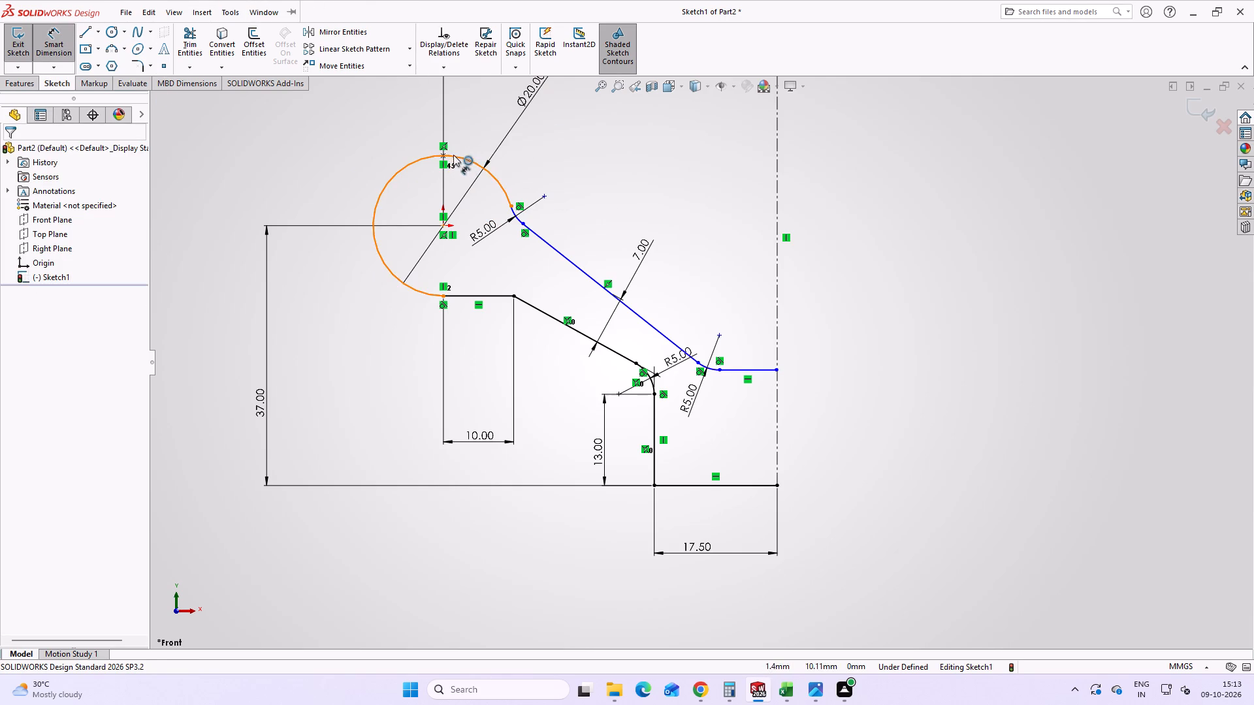
left_click(442, 153)
left_click(739, 373)
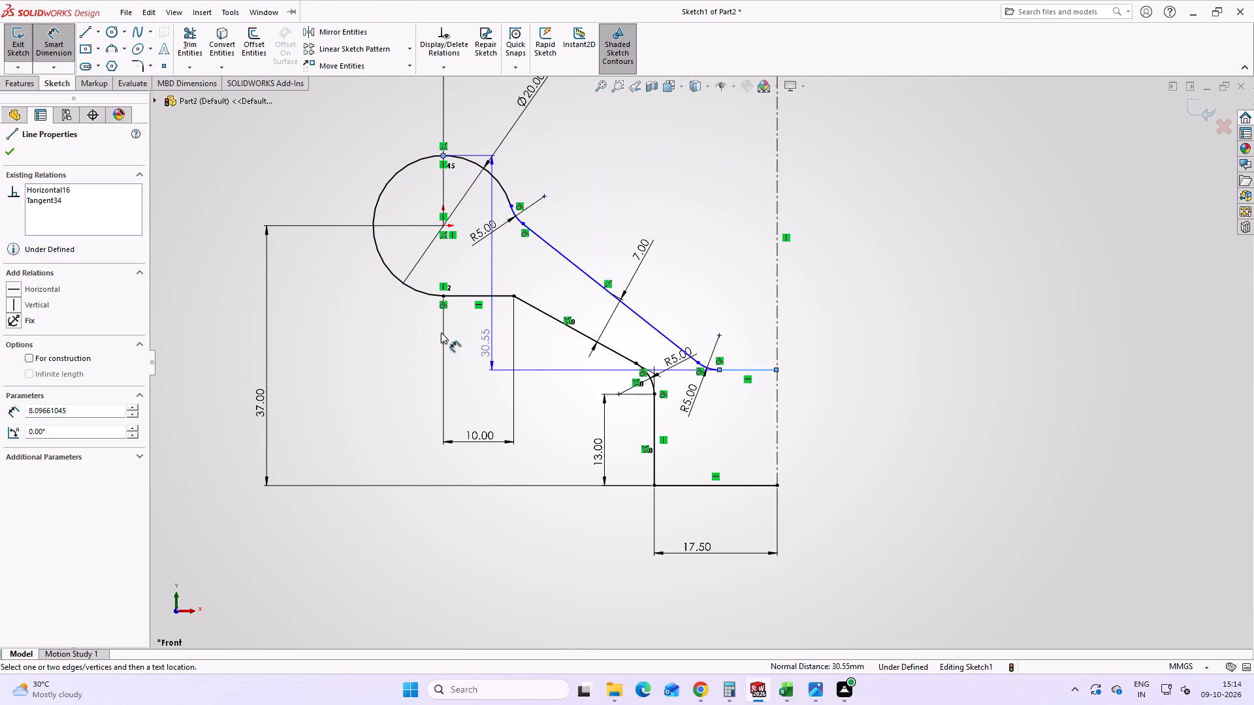
left_click(351, 257)
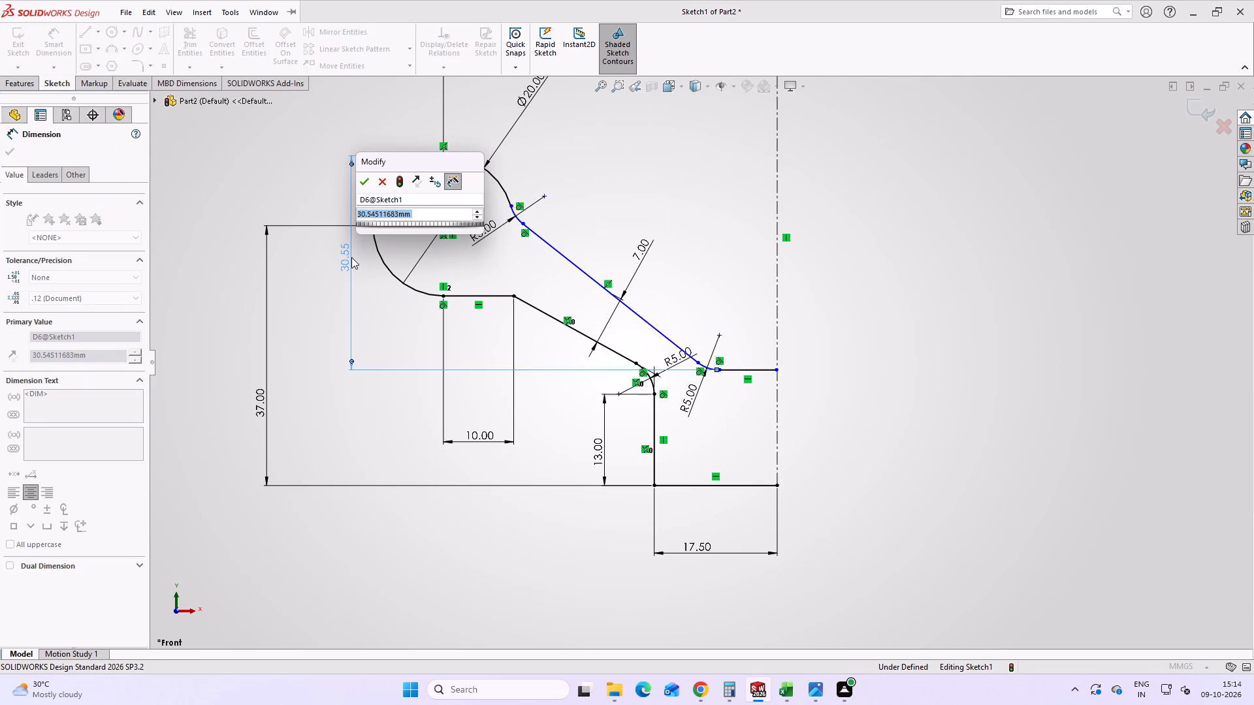
type("30")
key("Return")
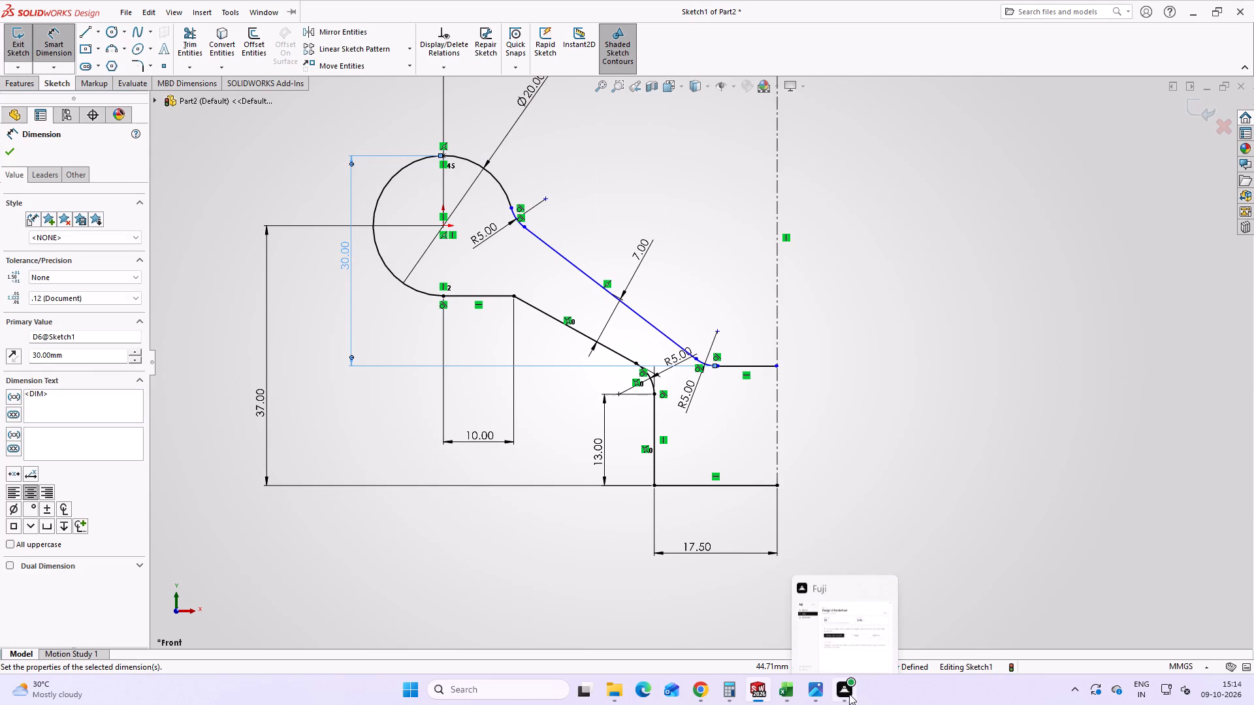
Compare the sketch with HANDWHEEL.png, examining the hub's top face and web fillet dimensions in section B-B.
left_click(820, 698)
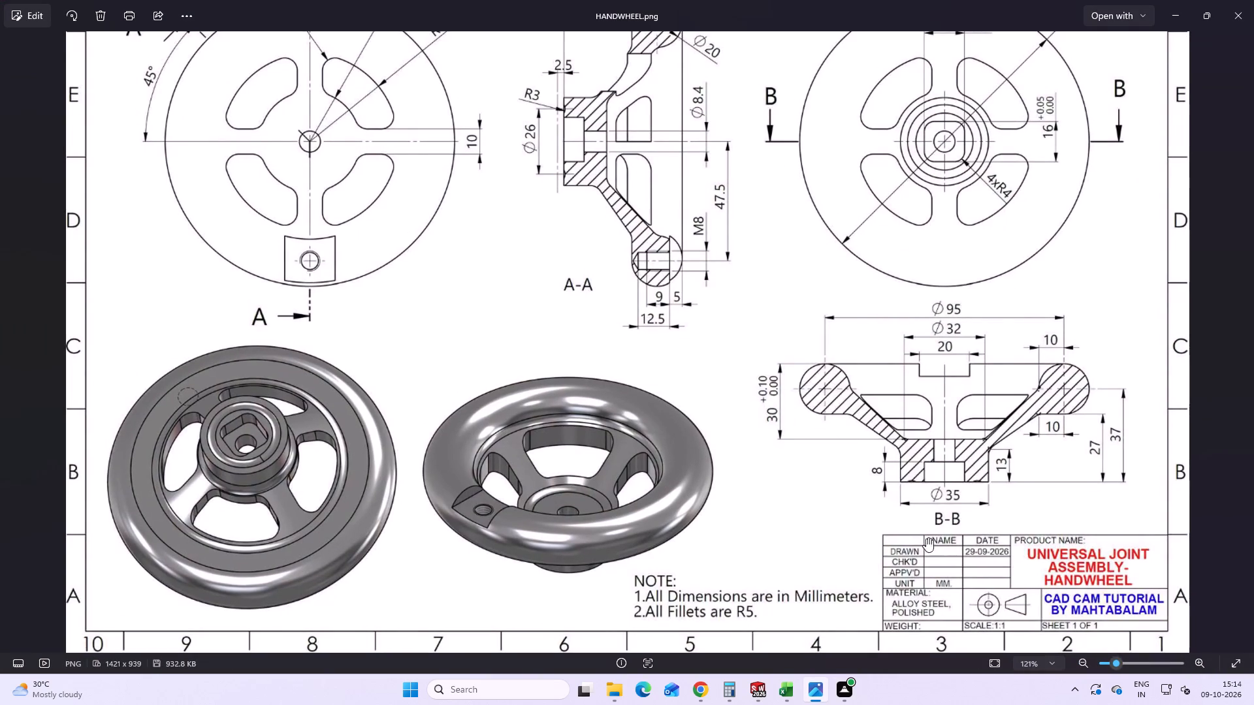
left_click(808, 693)
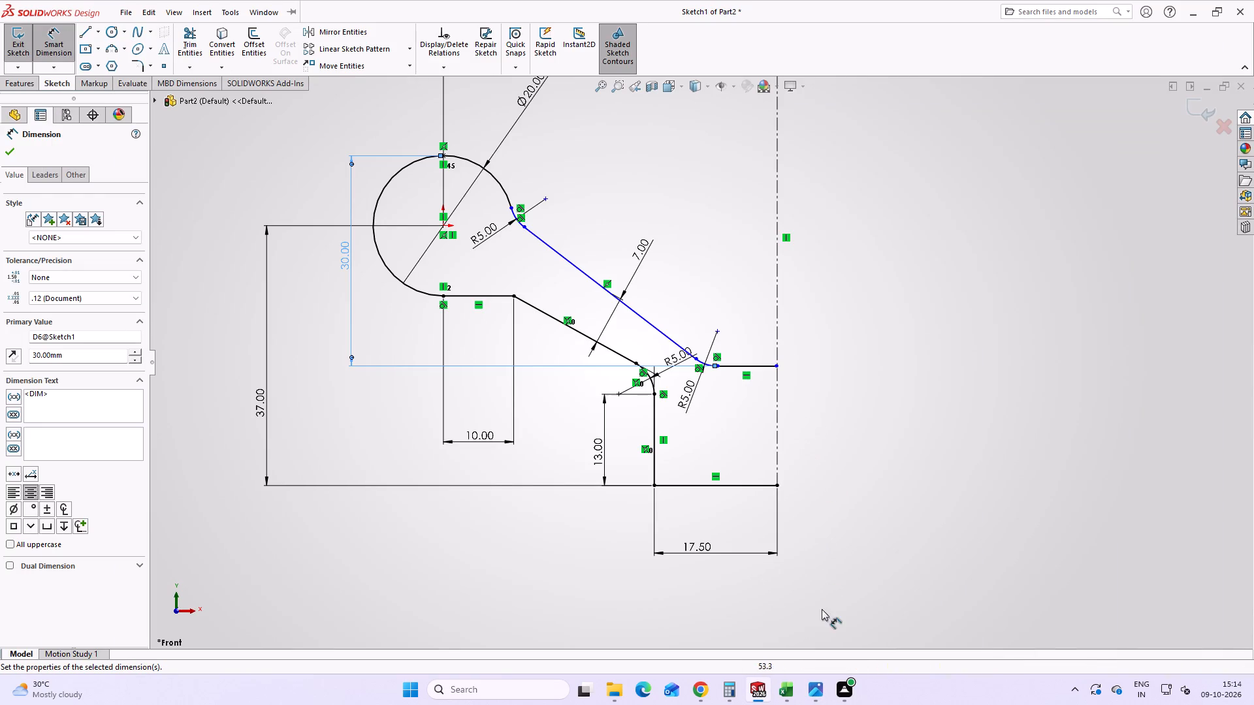
left_click(814, 689)
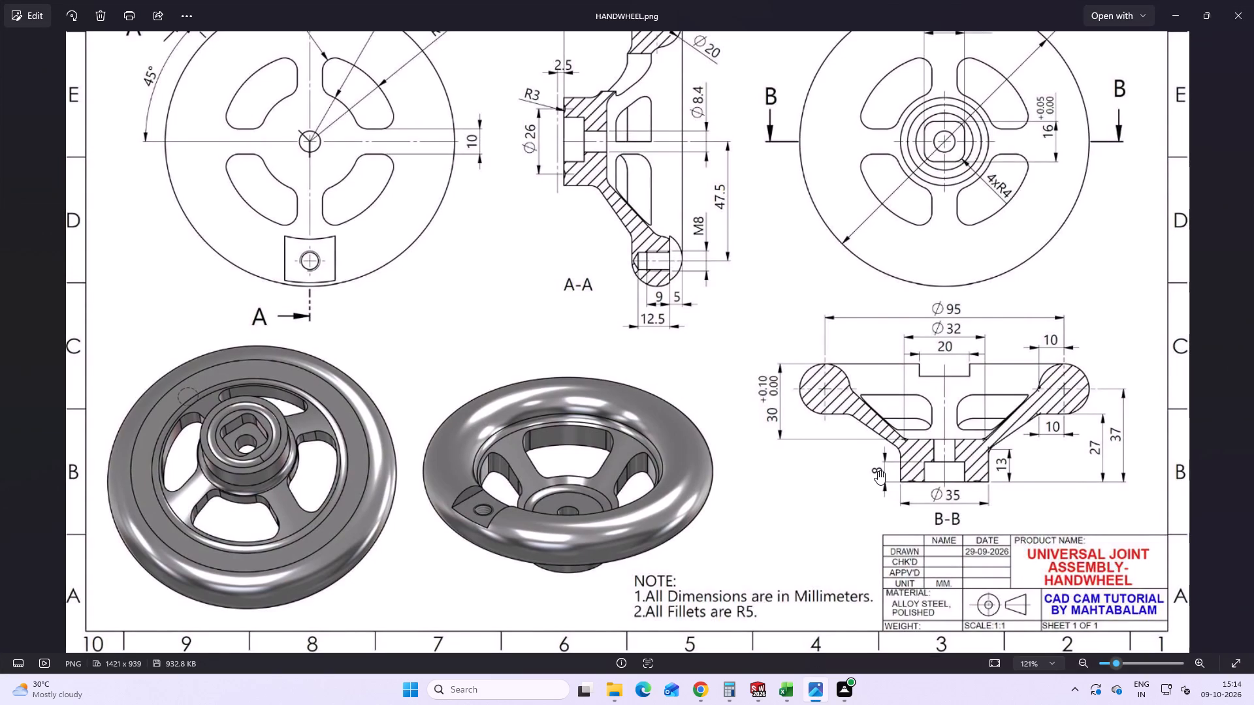
left_click(816, 694)
left_click(816, 694)
left_click(820, 688)
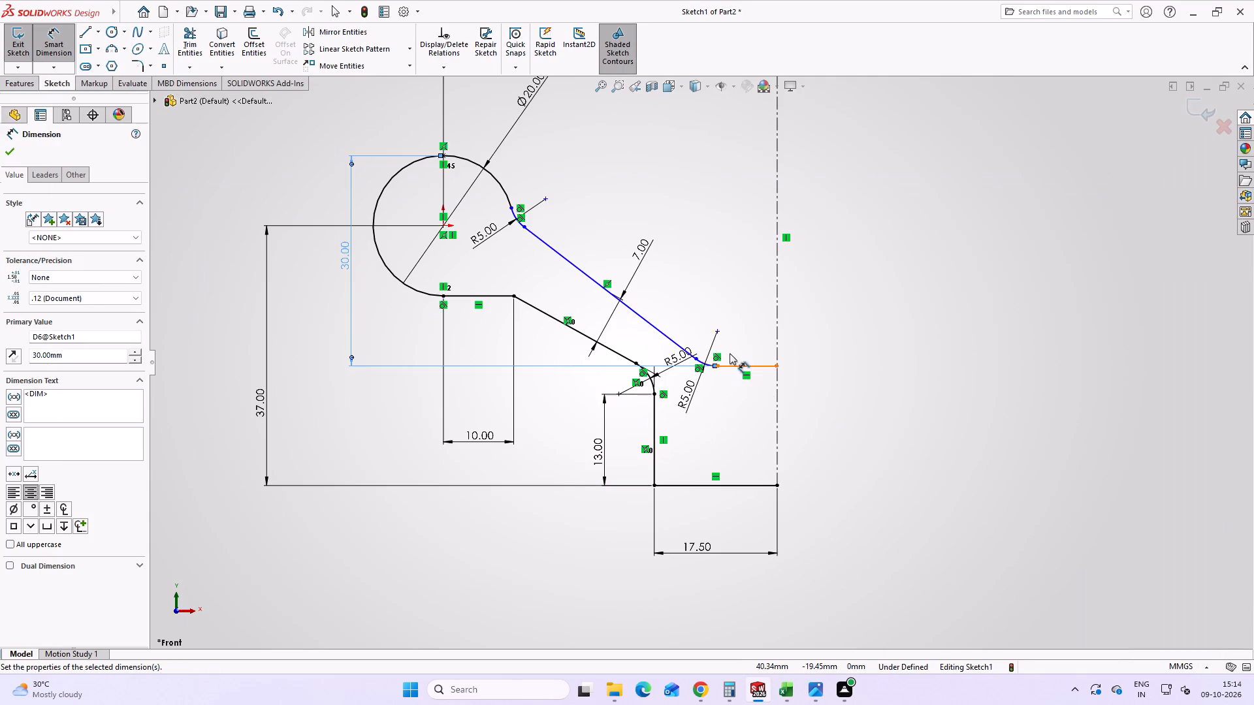
left_click(813, 690)
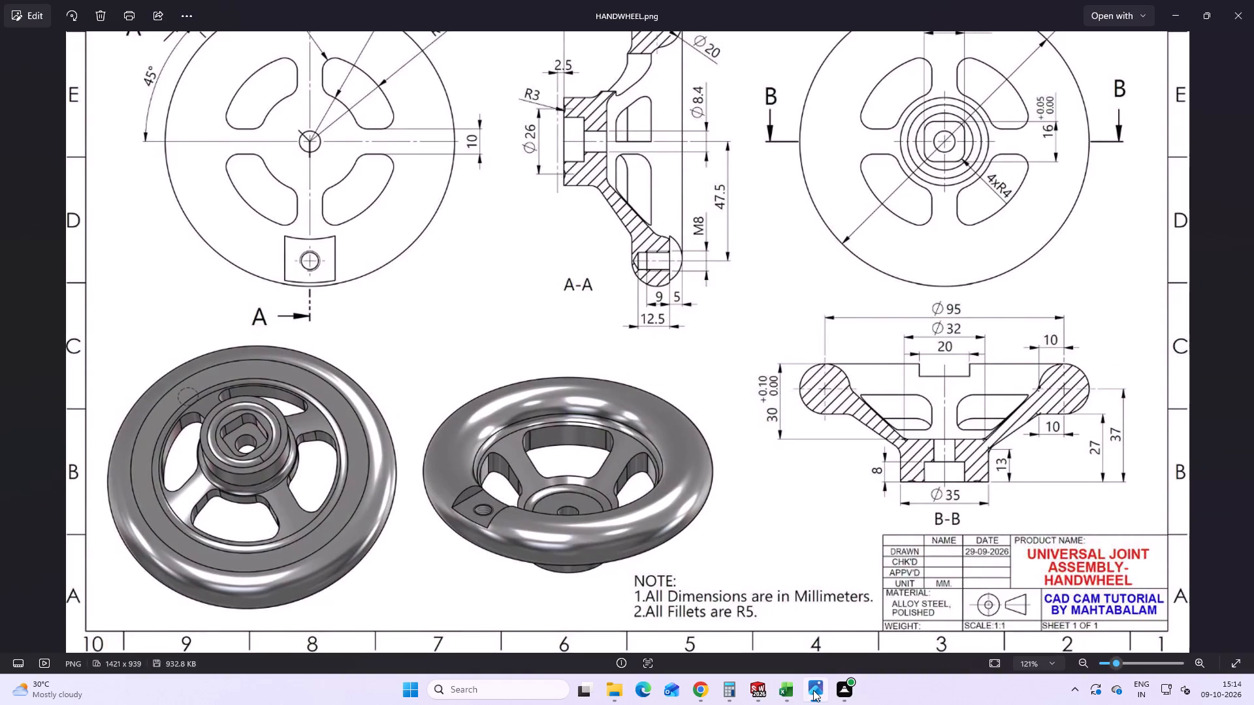
left_click(813, 690)
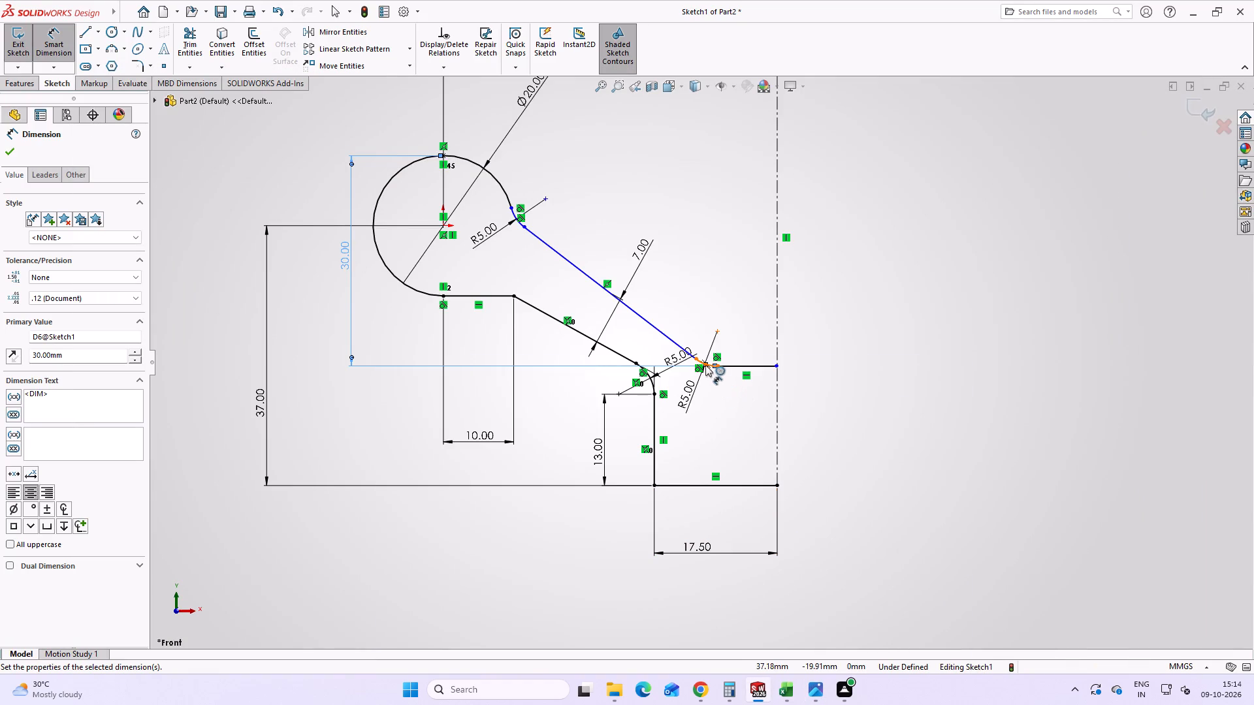
left_click(824, 704)
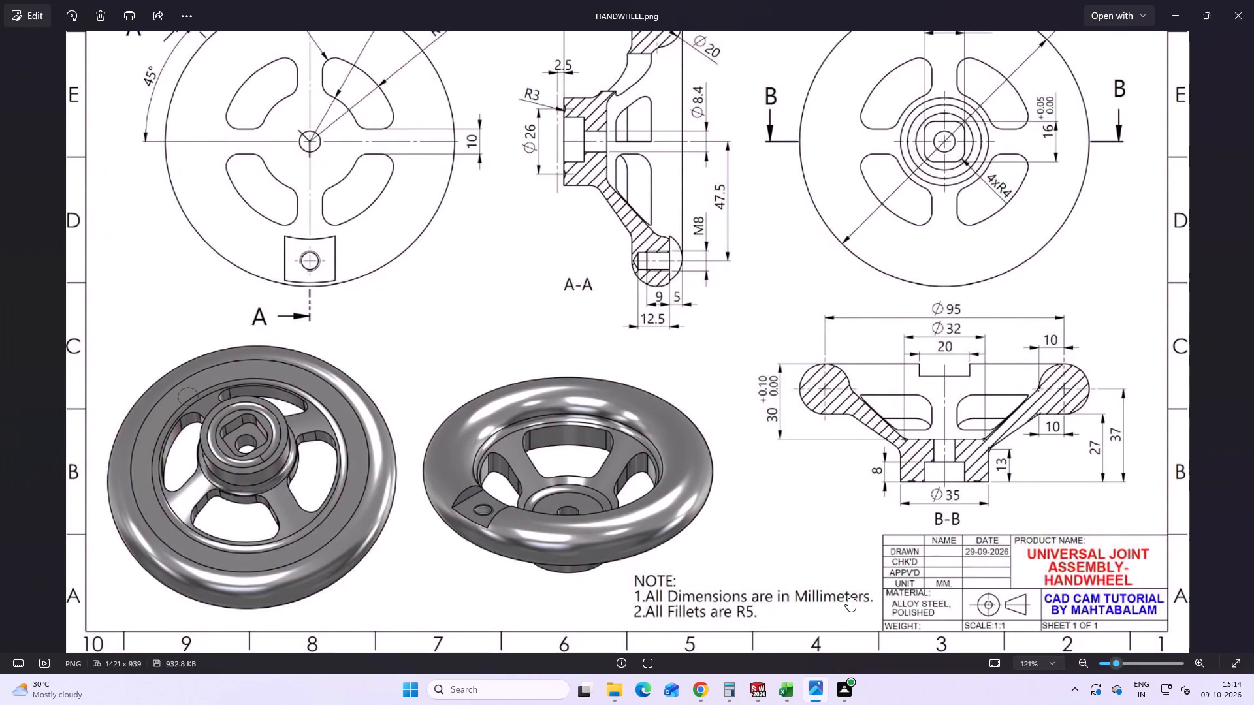
scroll(907, 462, "up", 12)
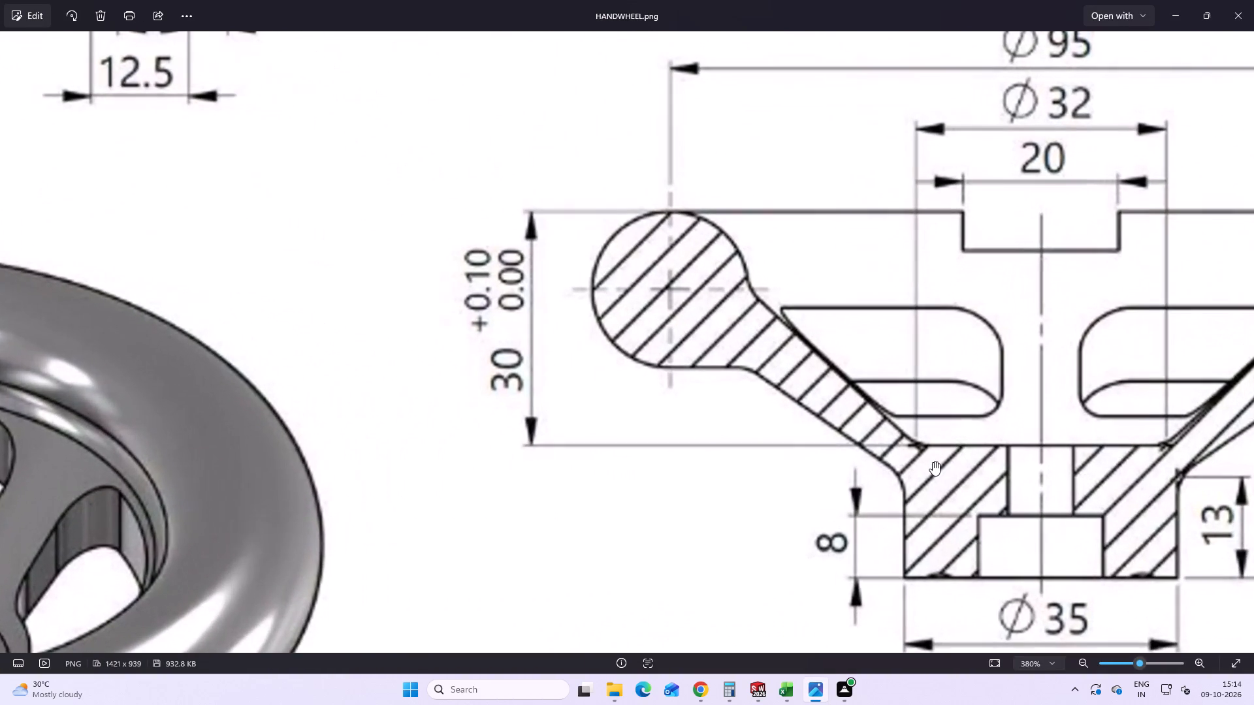
scroll(928, 466, "down", 11)
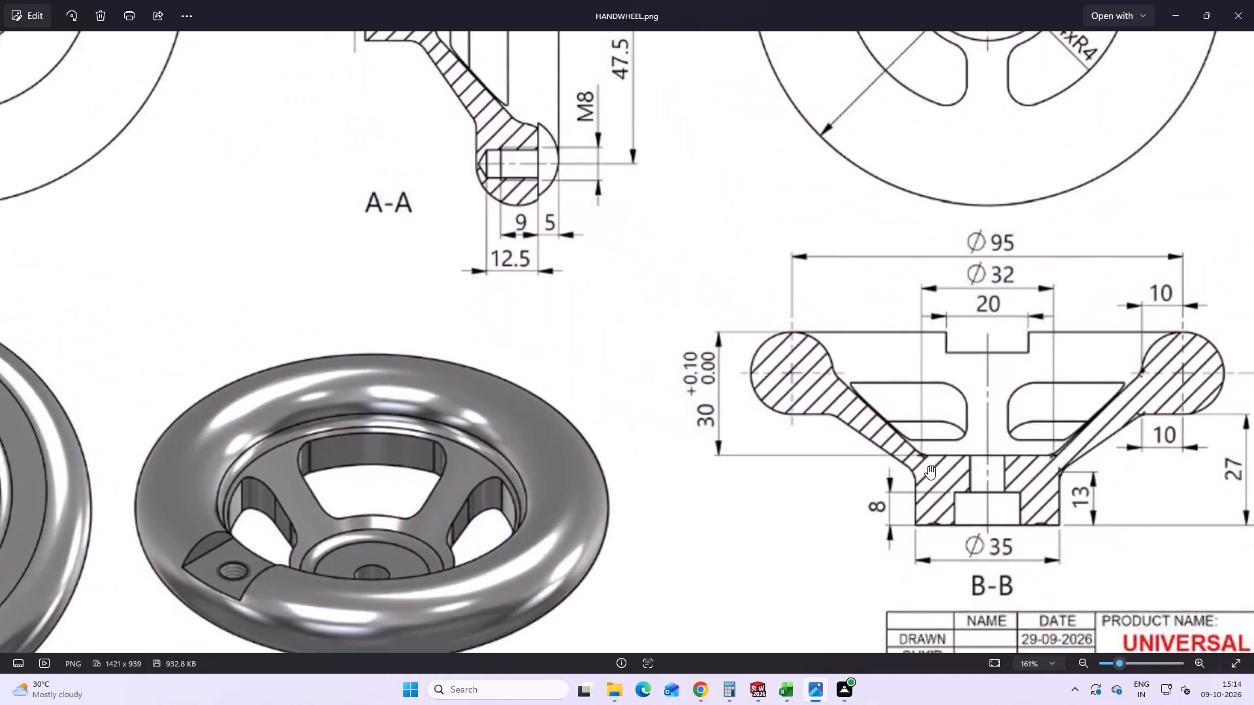
scroll(928, 465, "down", 9)
left_click(810, 696)
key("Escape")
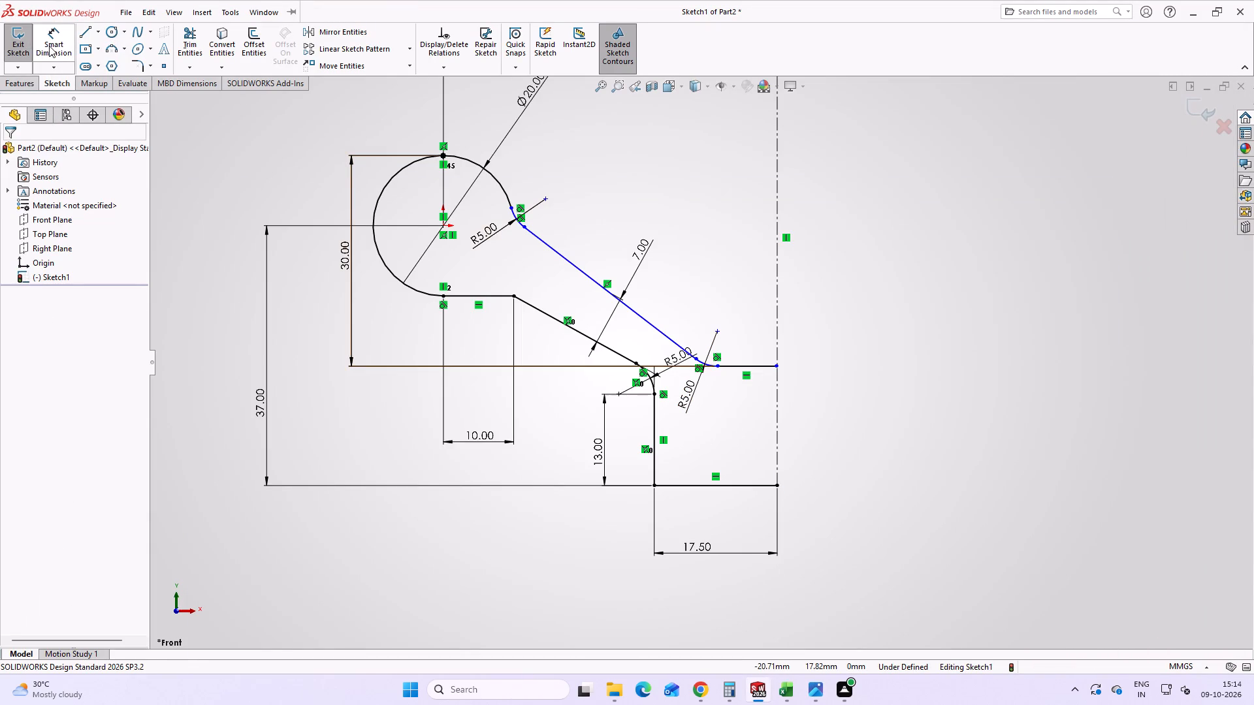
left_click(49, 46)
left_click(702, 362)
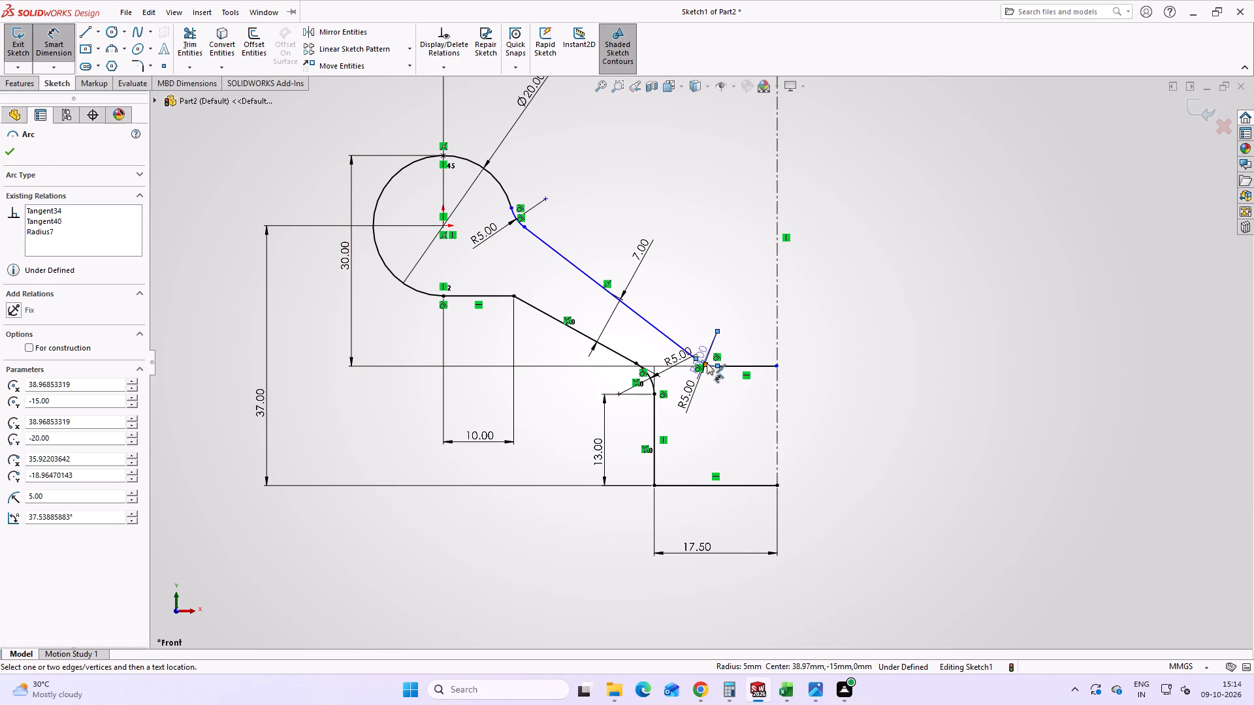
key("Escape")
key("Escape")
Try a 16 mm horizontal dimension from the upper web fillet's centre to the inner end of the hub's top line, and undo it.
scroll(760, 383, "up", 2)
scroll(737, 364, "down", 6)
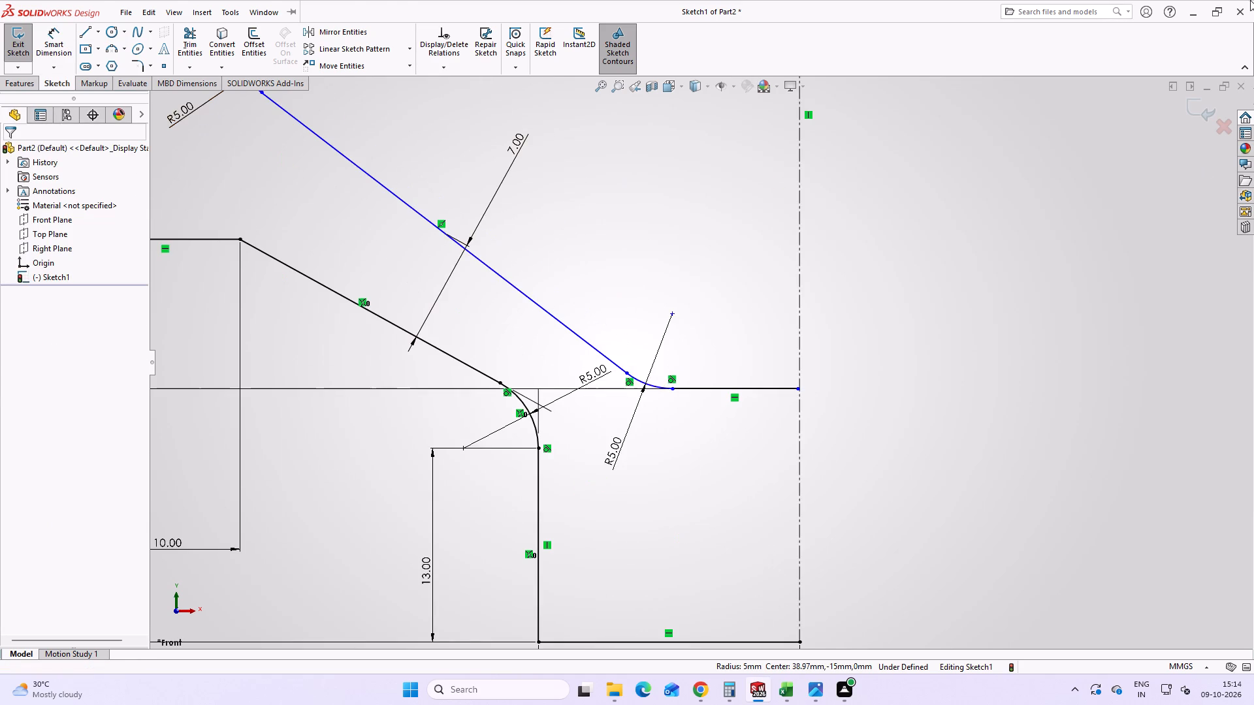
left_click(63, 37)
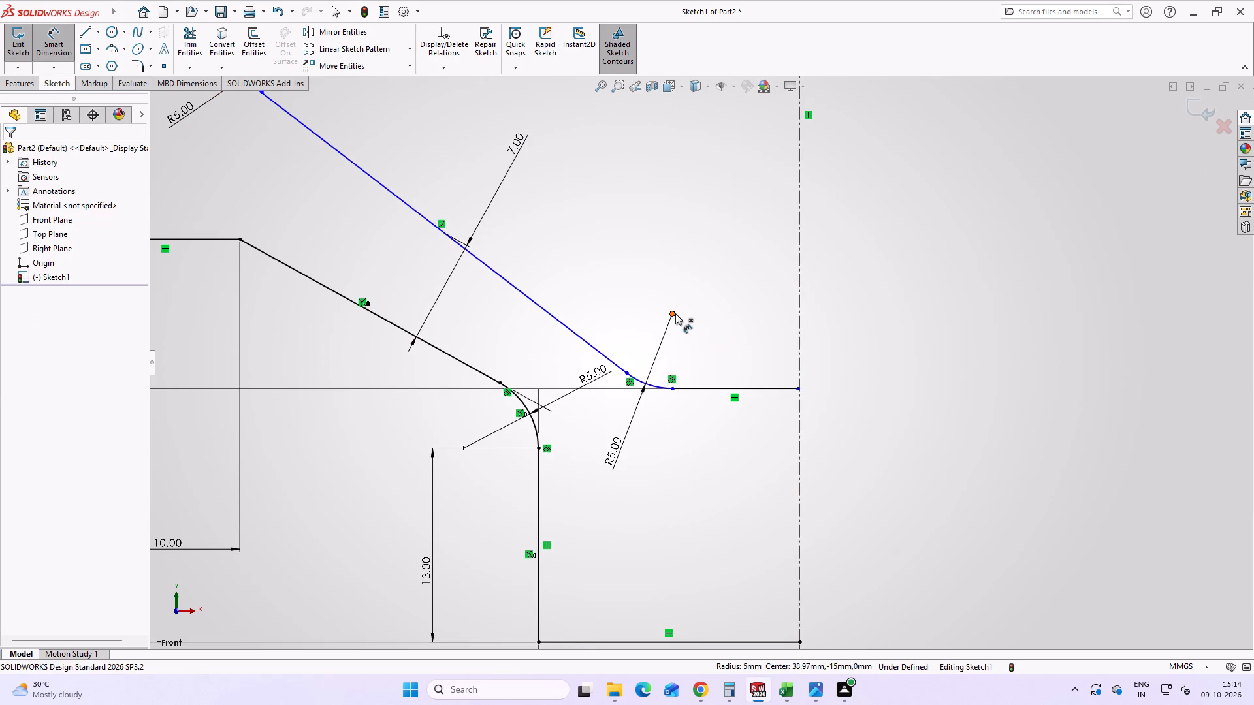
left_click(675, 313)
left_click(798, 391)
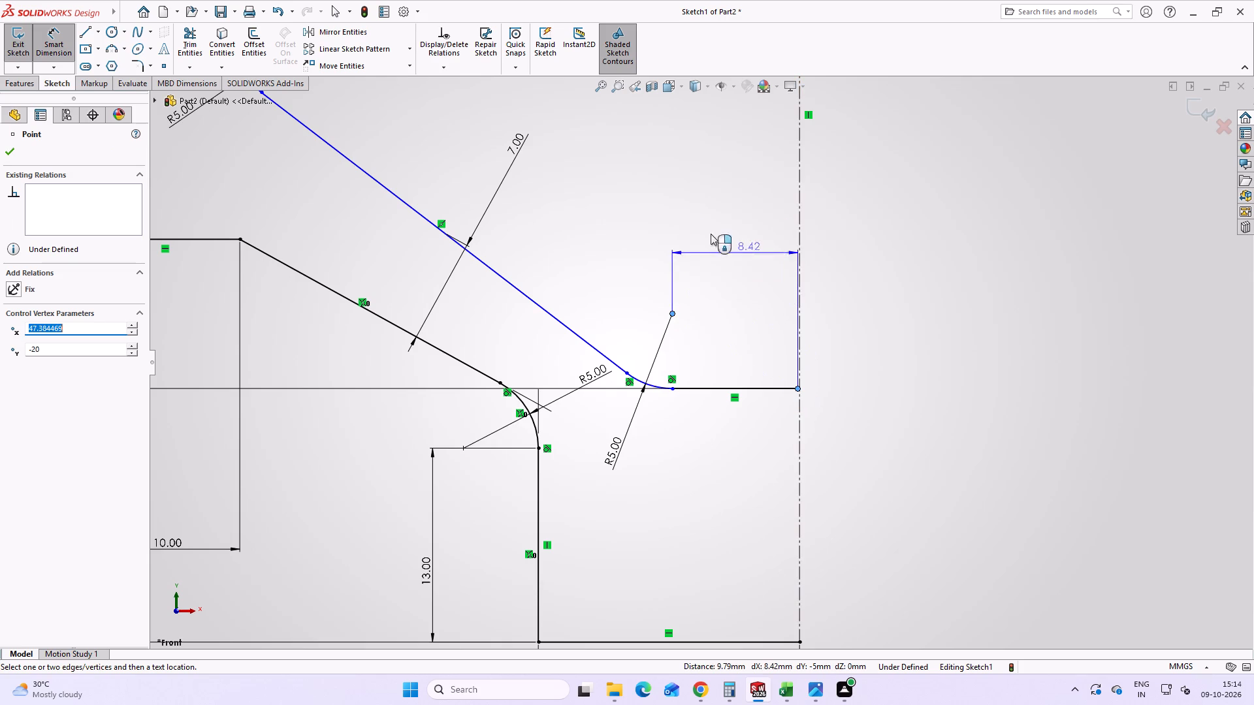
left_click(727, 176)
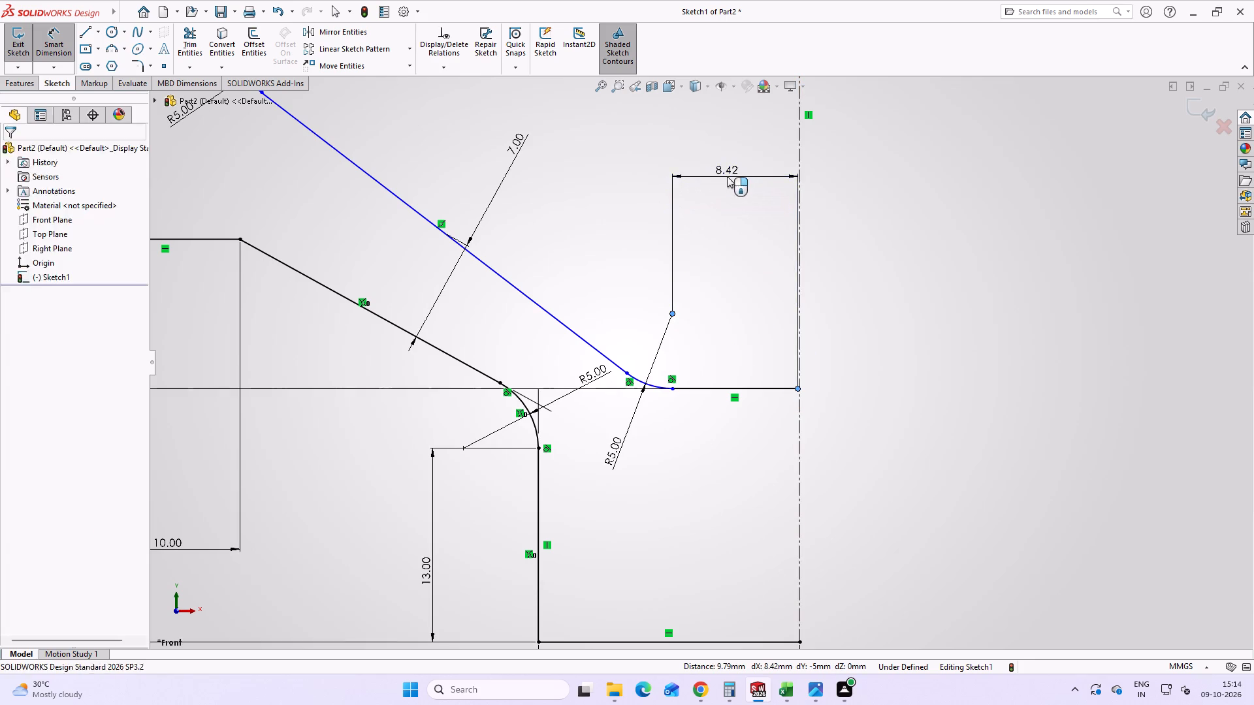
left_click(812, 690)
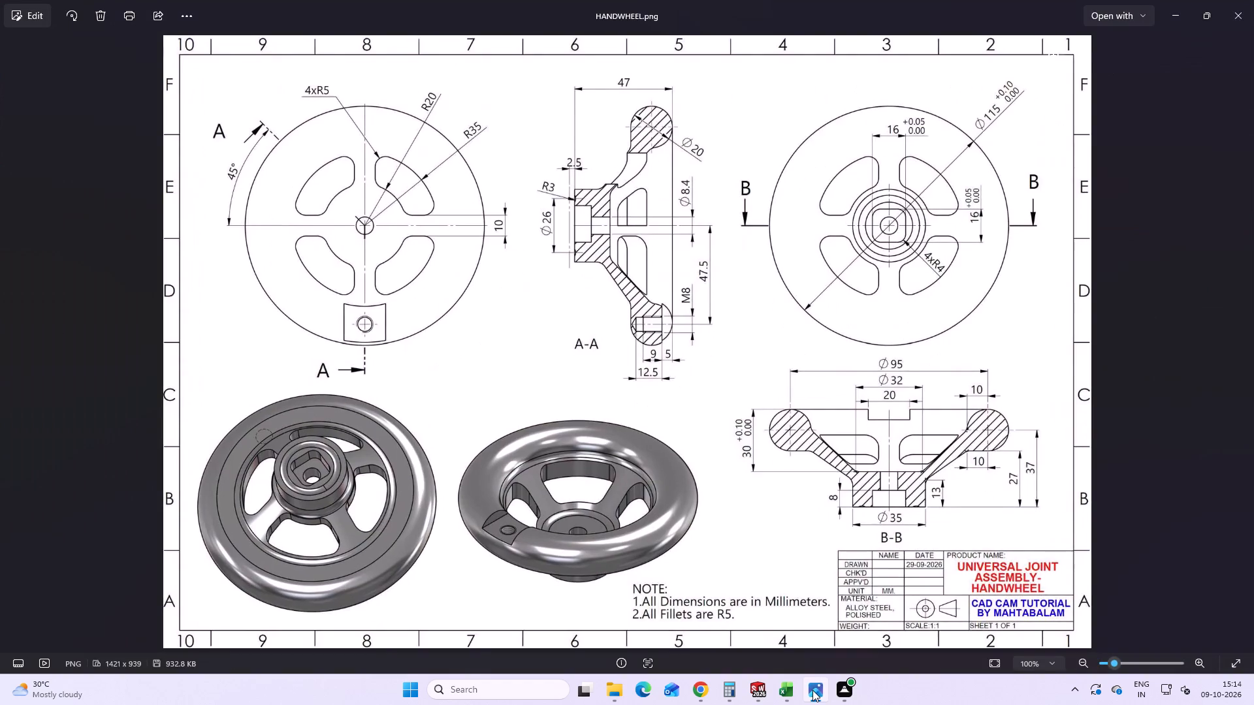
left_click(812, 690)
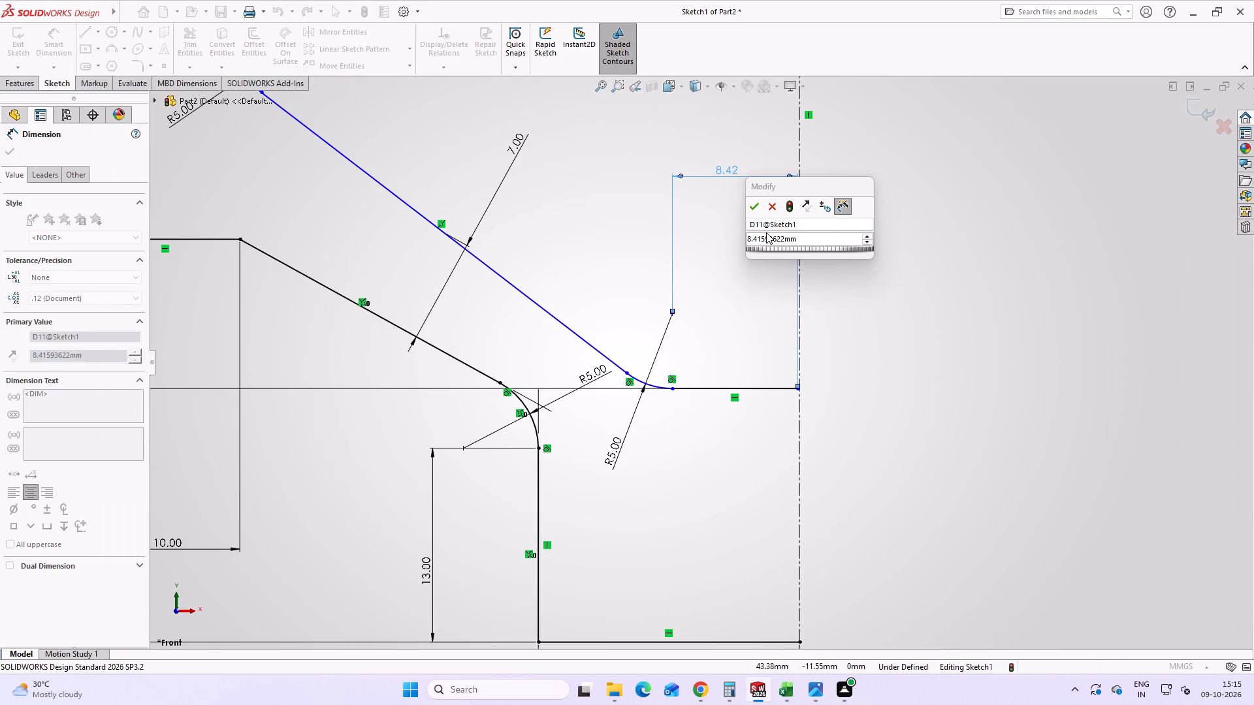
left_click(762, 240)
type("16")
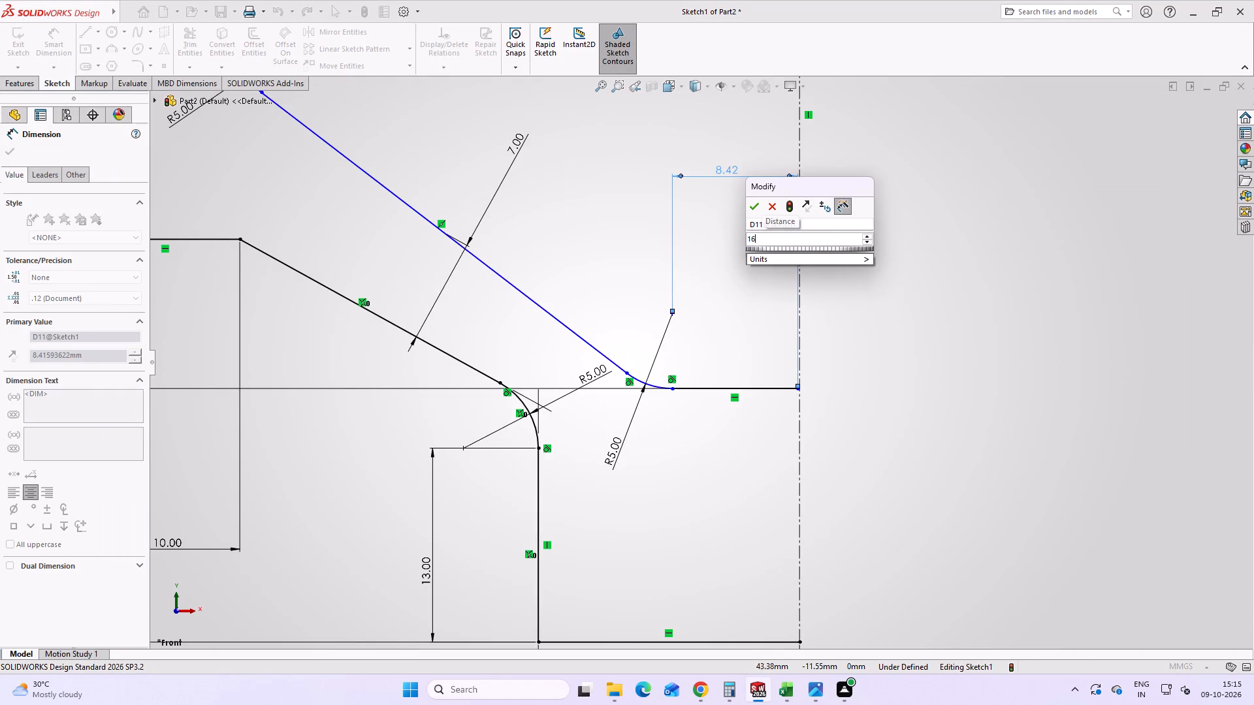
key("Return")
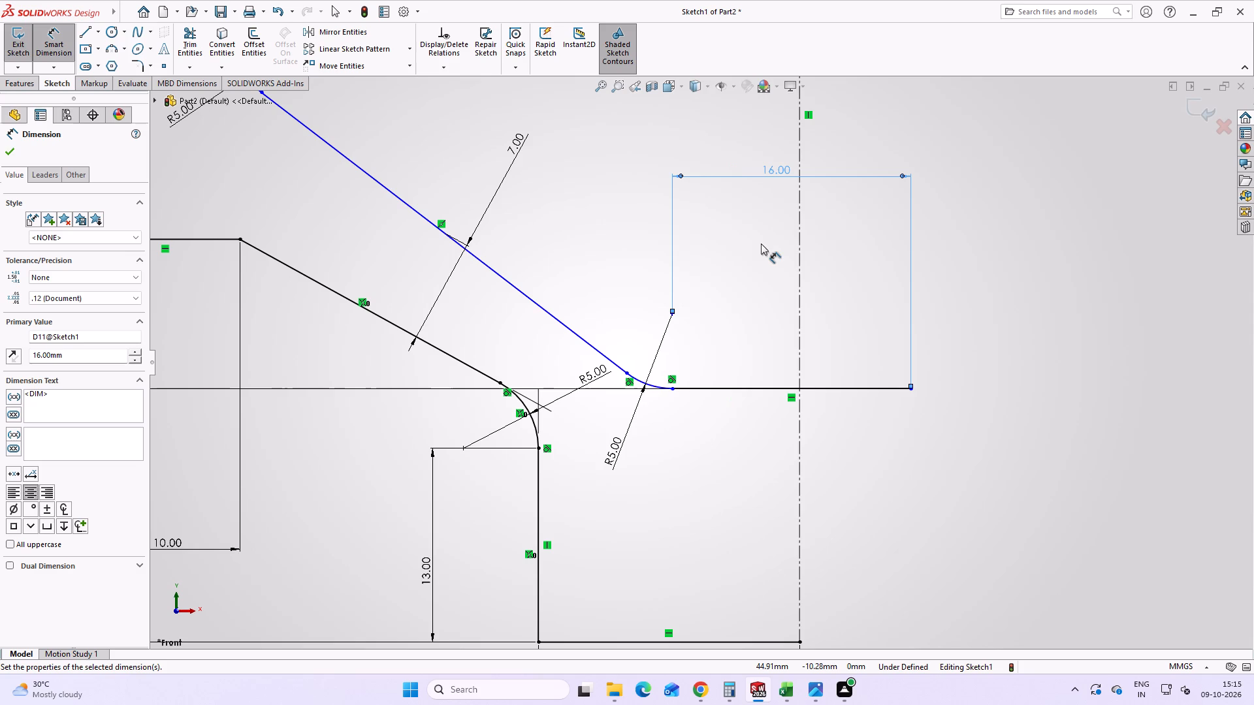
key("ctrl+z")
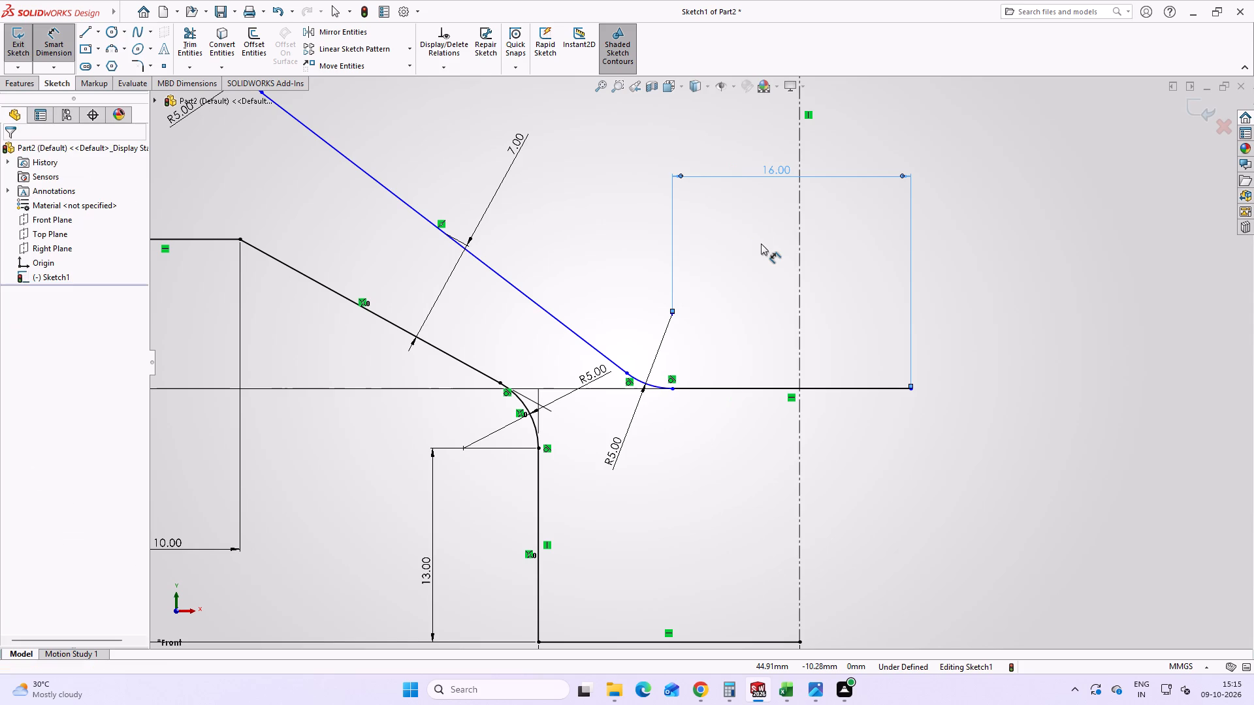
Delete the 7 mm web distance dimension and the horizontal dimension between the upper fillet's centre and the hub top line's inner end.
left_click(803, 683)
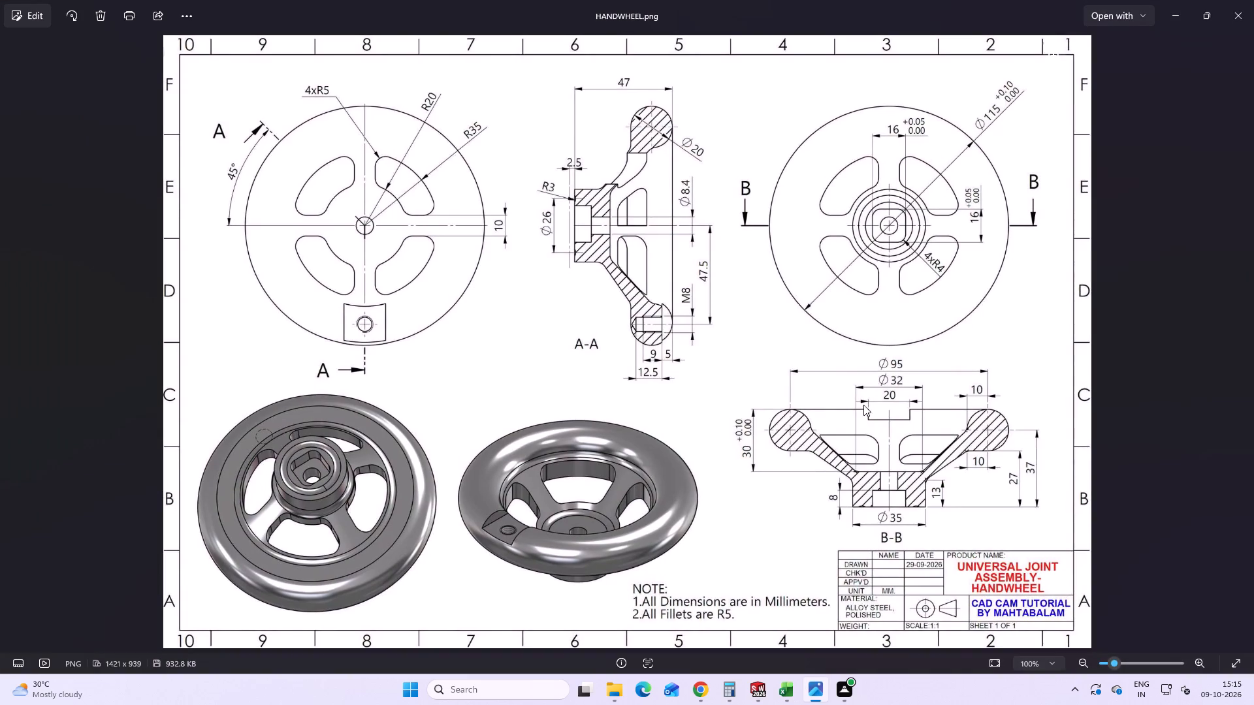
scroll(938, 466, "up", 2)
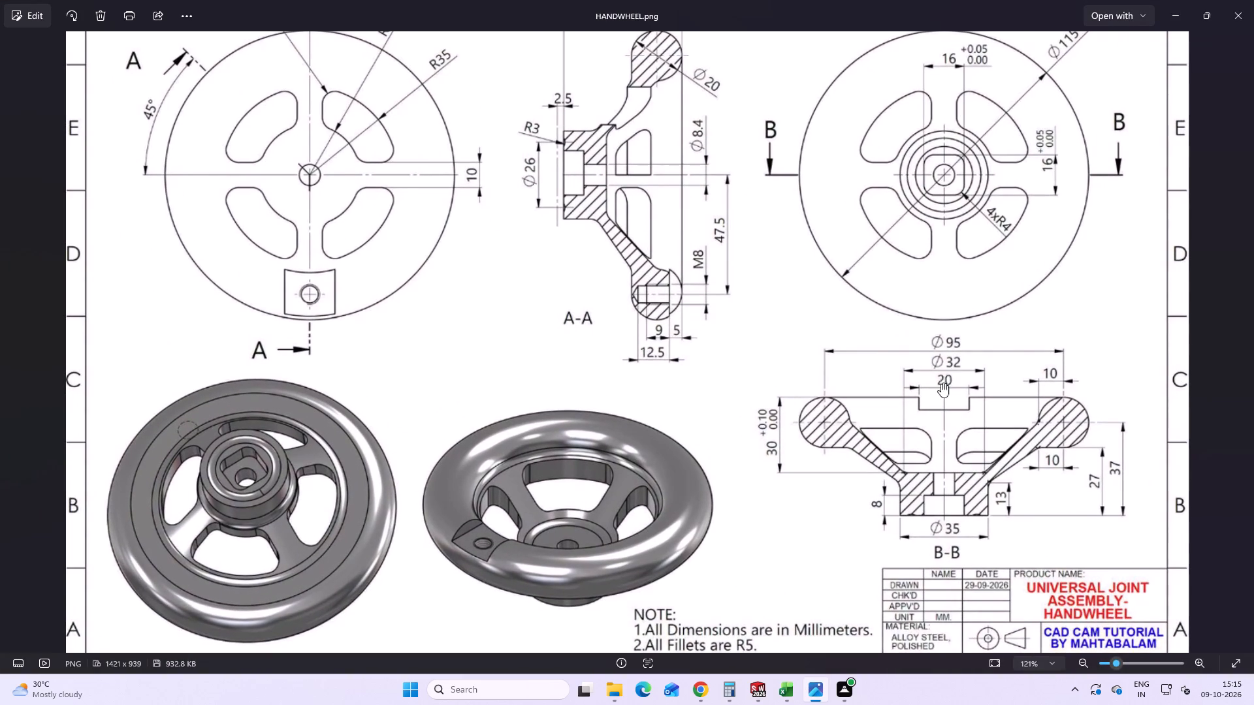
left_click(813, 704)
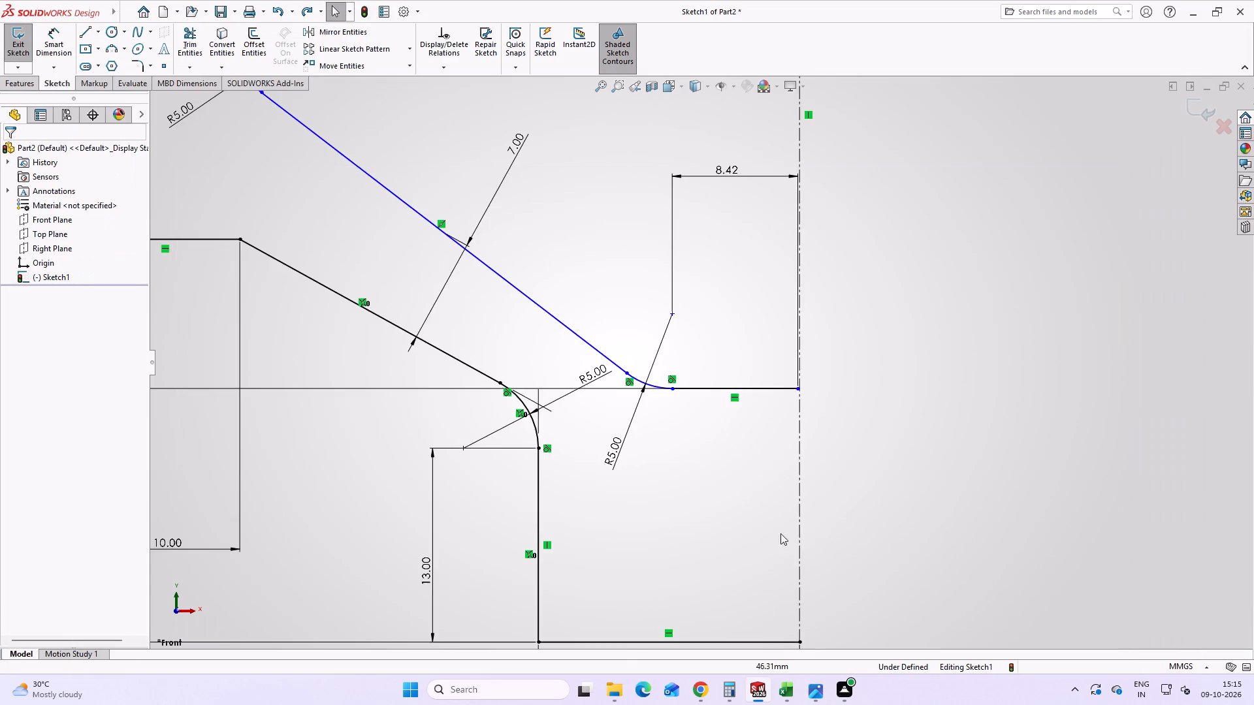
scroll(739, 422, "up", 3)
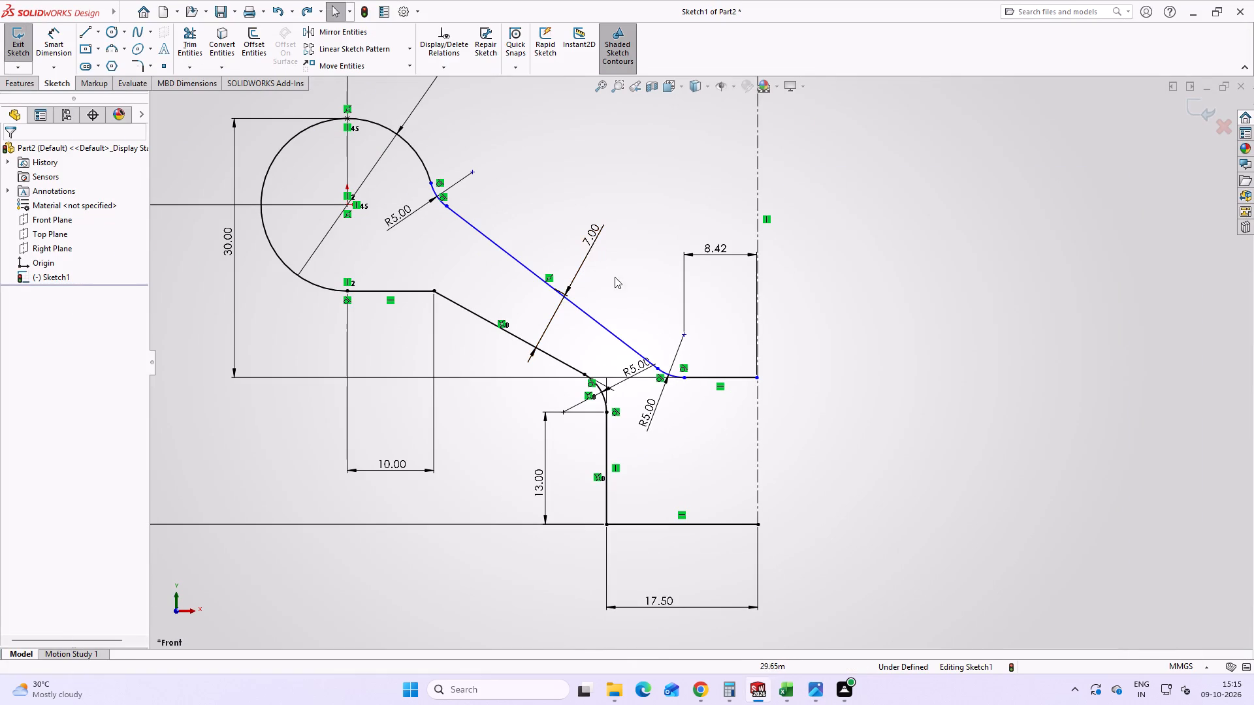
left_click(711, 249)
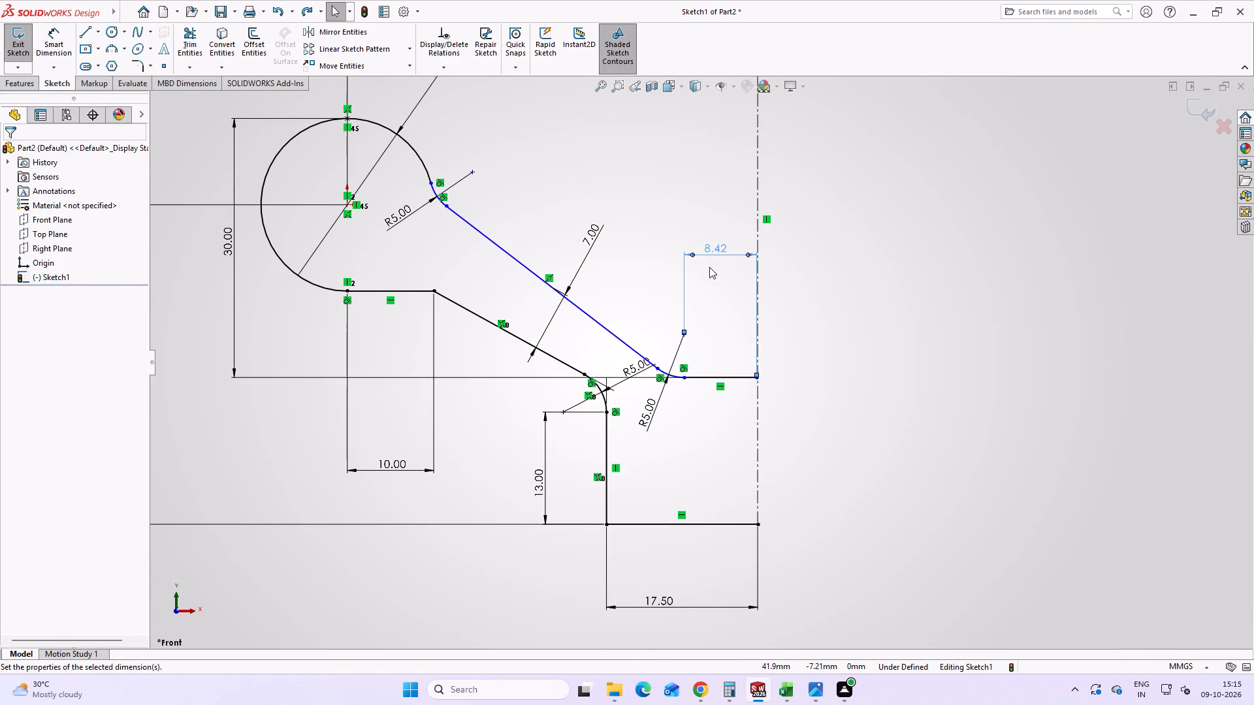
left_click(586, 236)
key("Delete")
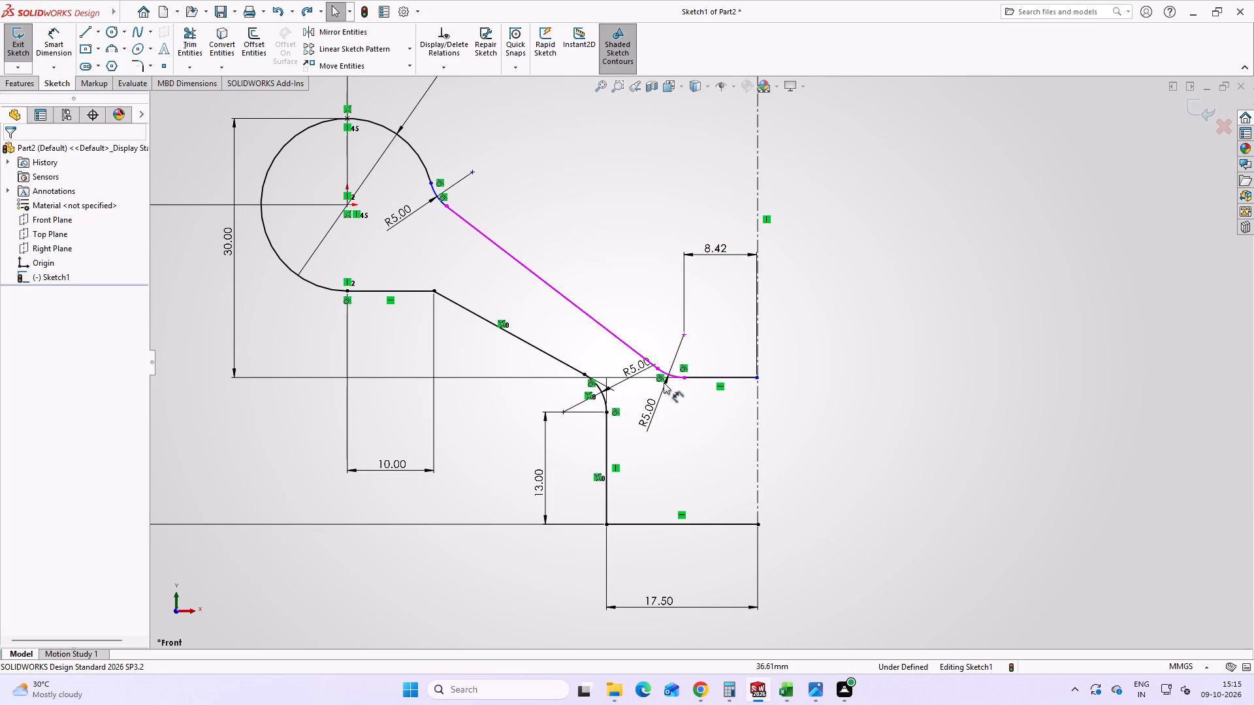
left_click(716, 248)
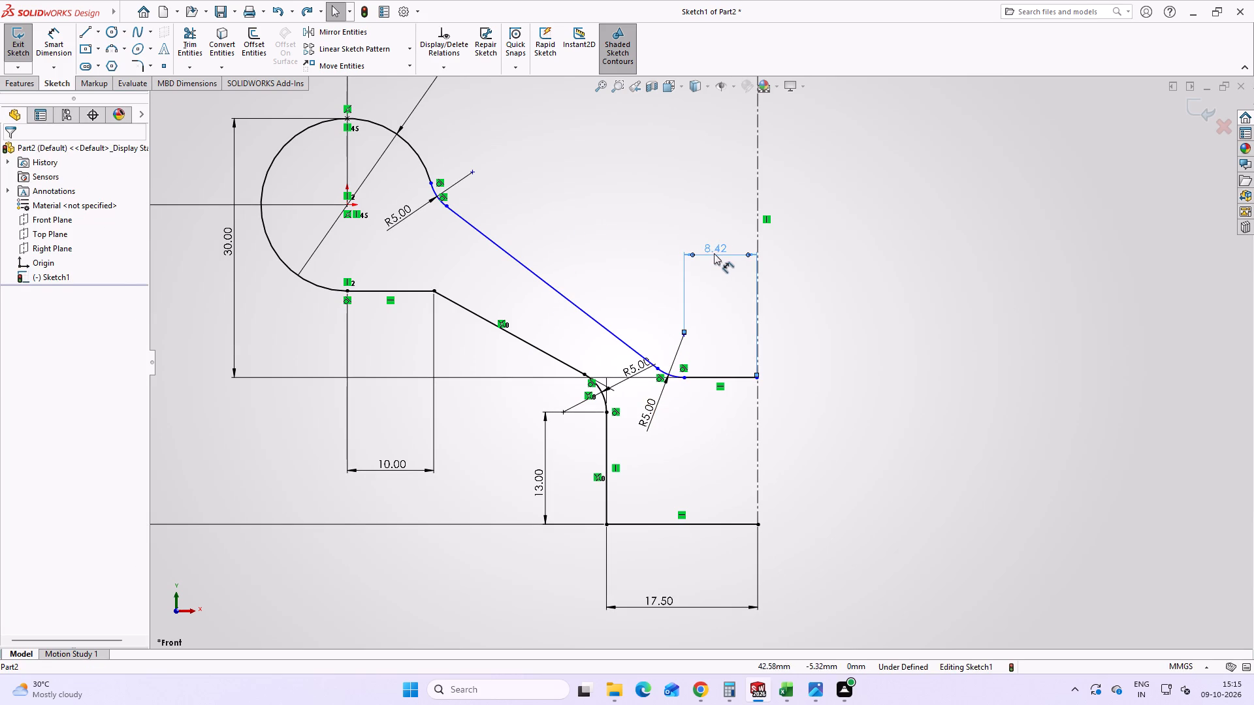
key("Delete")
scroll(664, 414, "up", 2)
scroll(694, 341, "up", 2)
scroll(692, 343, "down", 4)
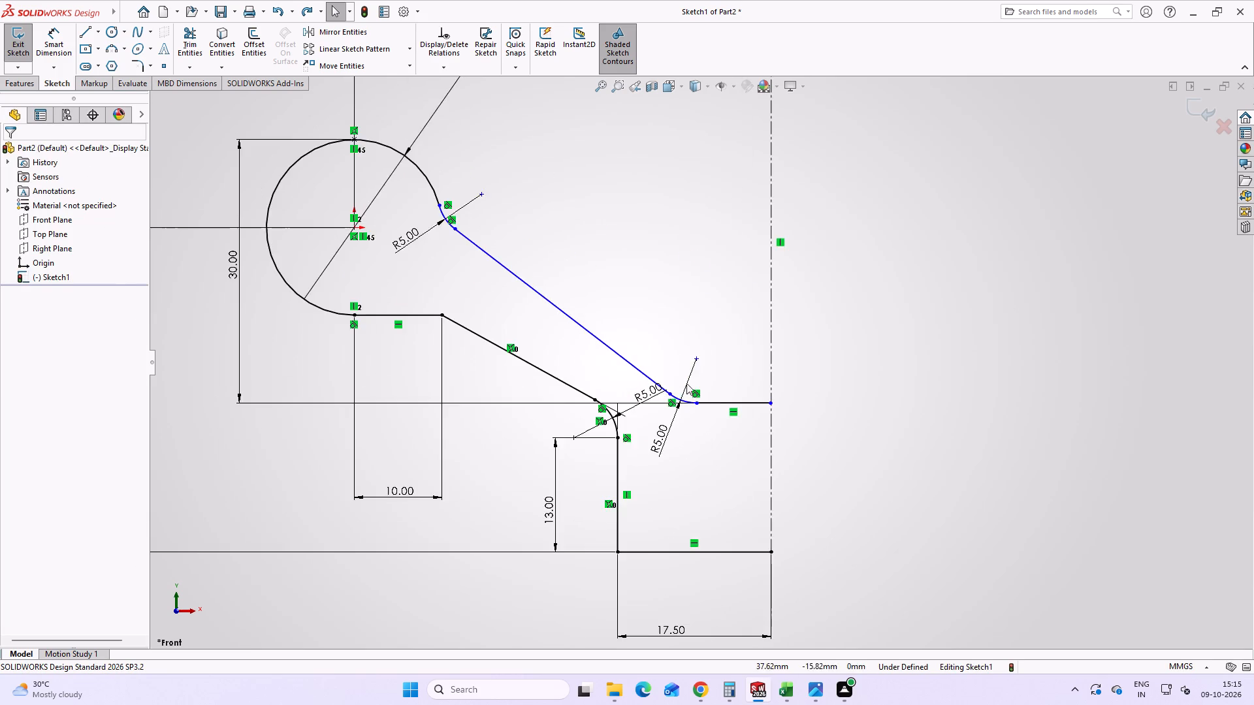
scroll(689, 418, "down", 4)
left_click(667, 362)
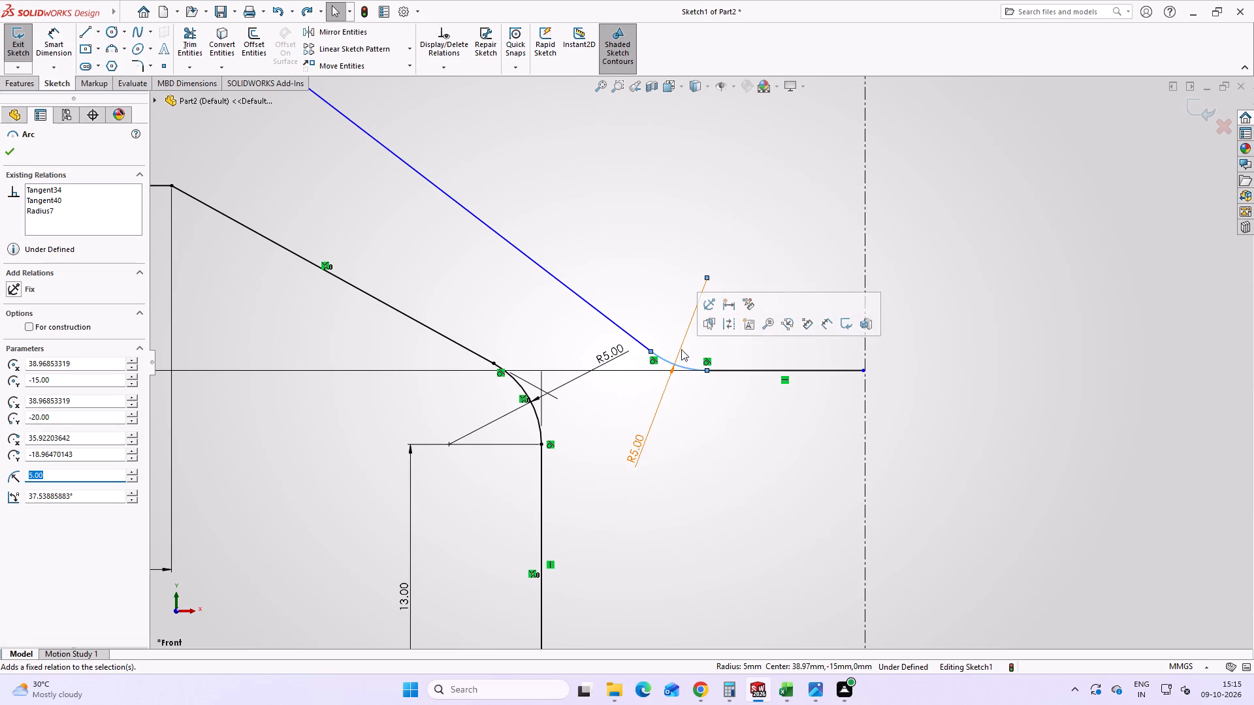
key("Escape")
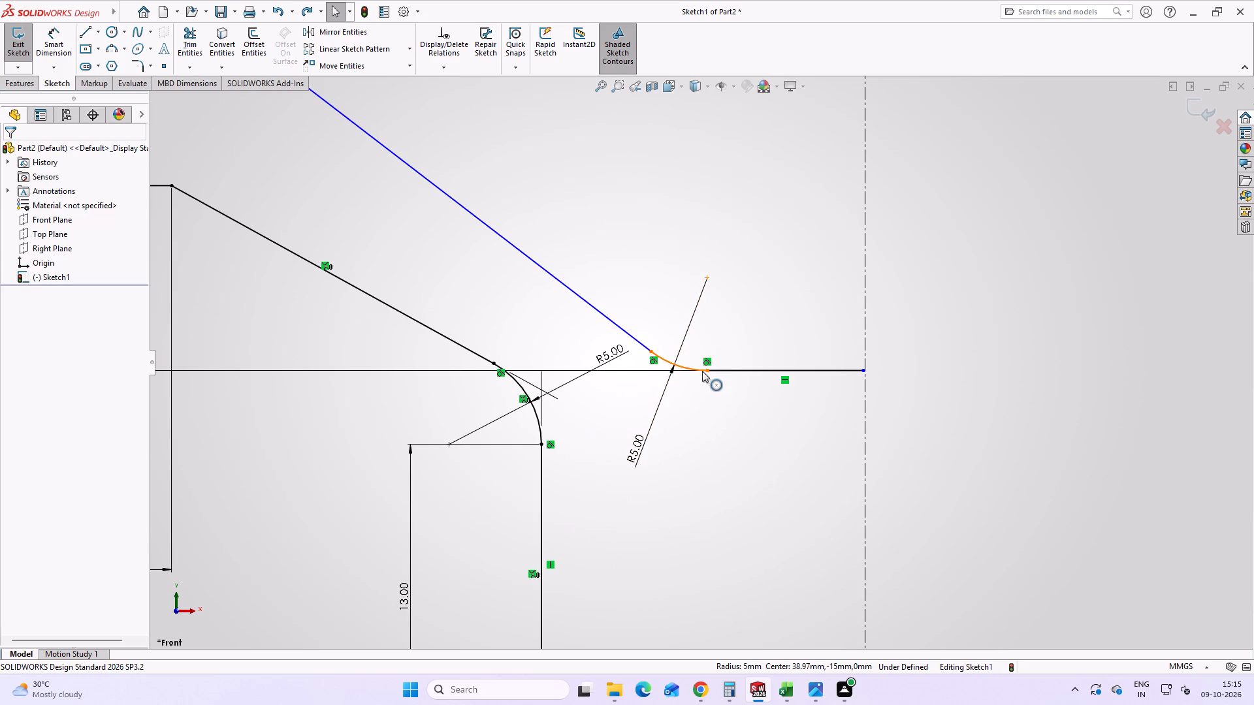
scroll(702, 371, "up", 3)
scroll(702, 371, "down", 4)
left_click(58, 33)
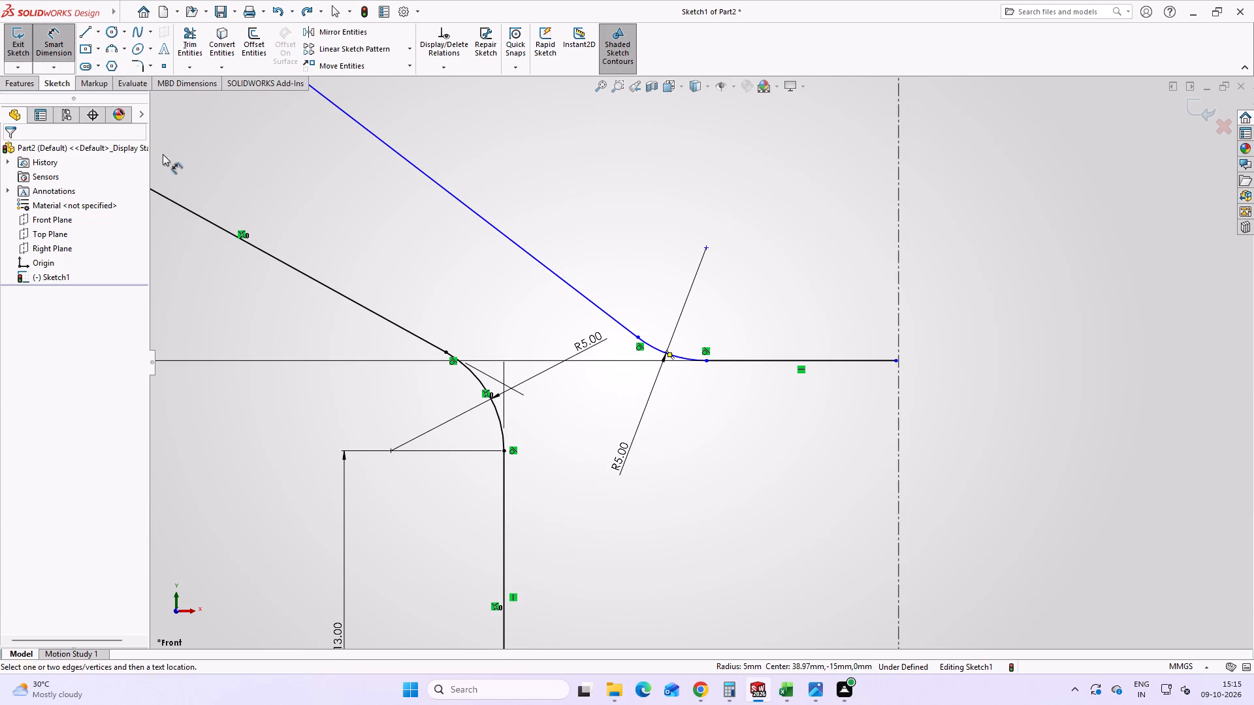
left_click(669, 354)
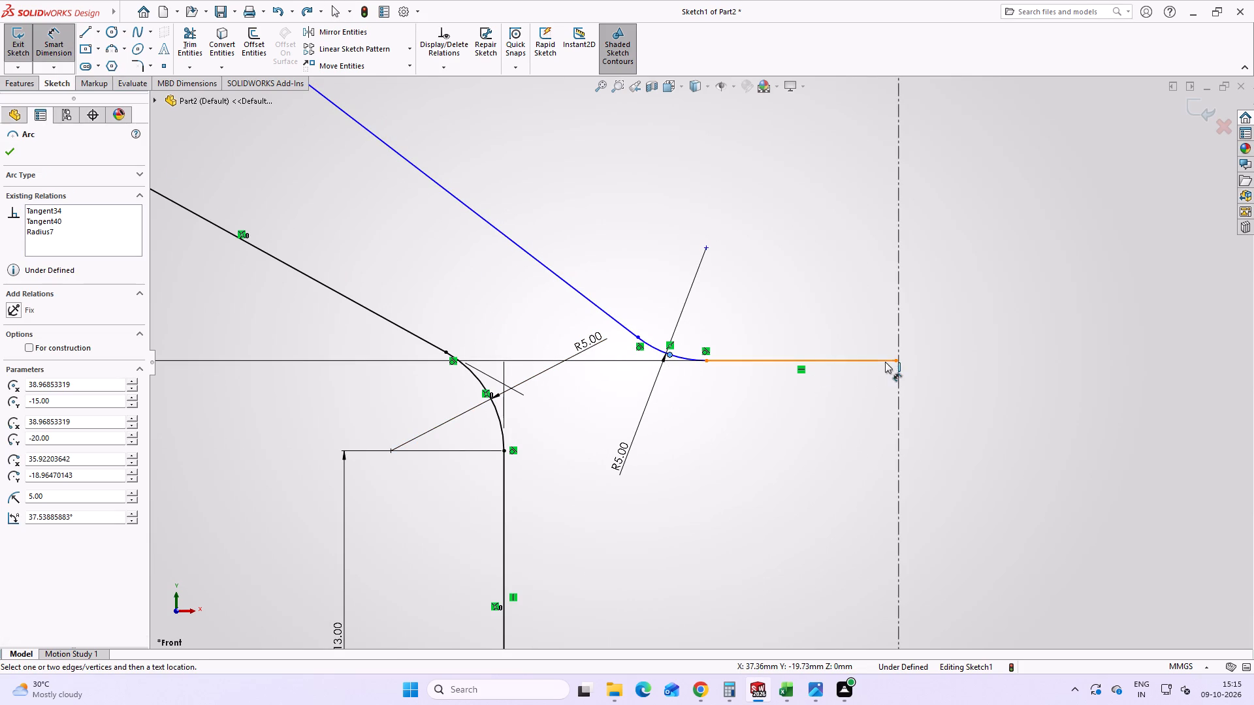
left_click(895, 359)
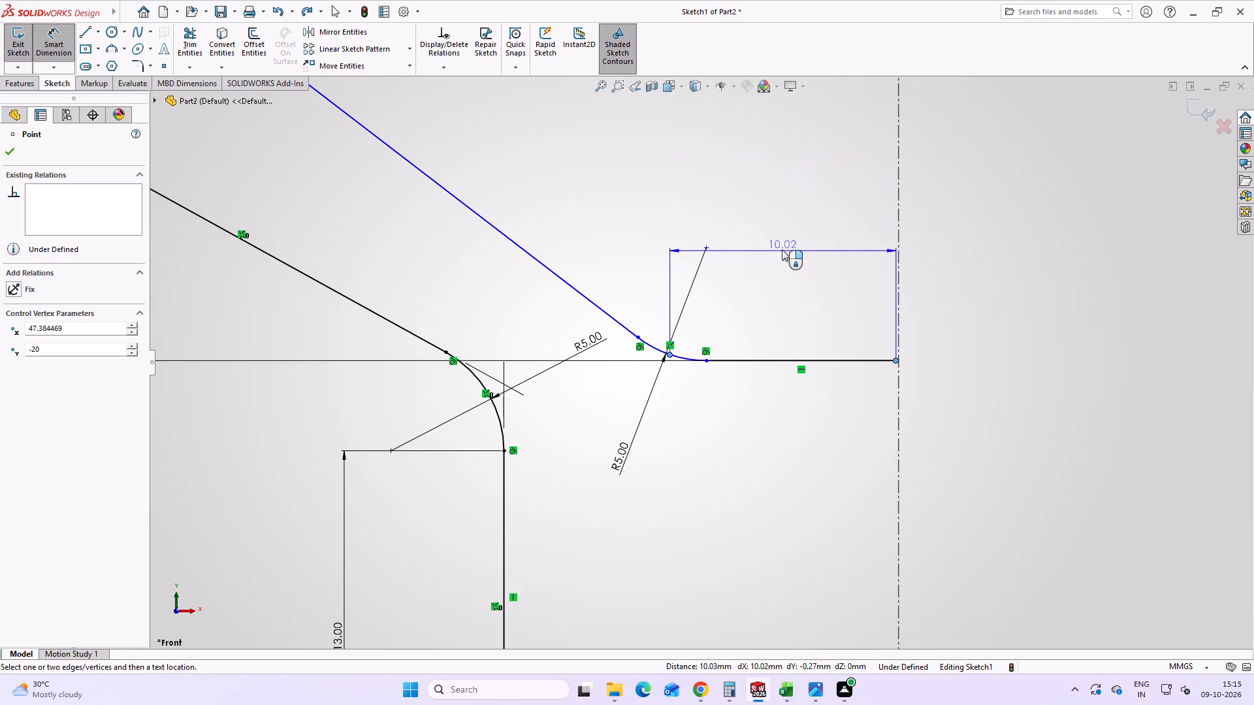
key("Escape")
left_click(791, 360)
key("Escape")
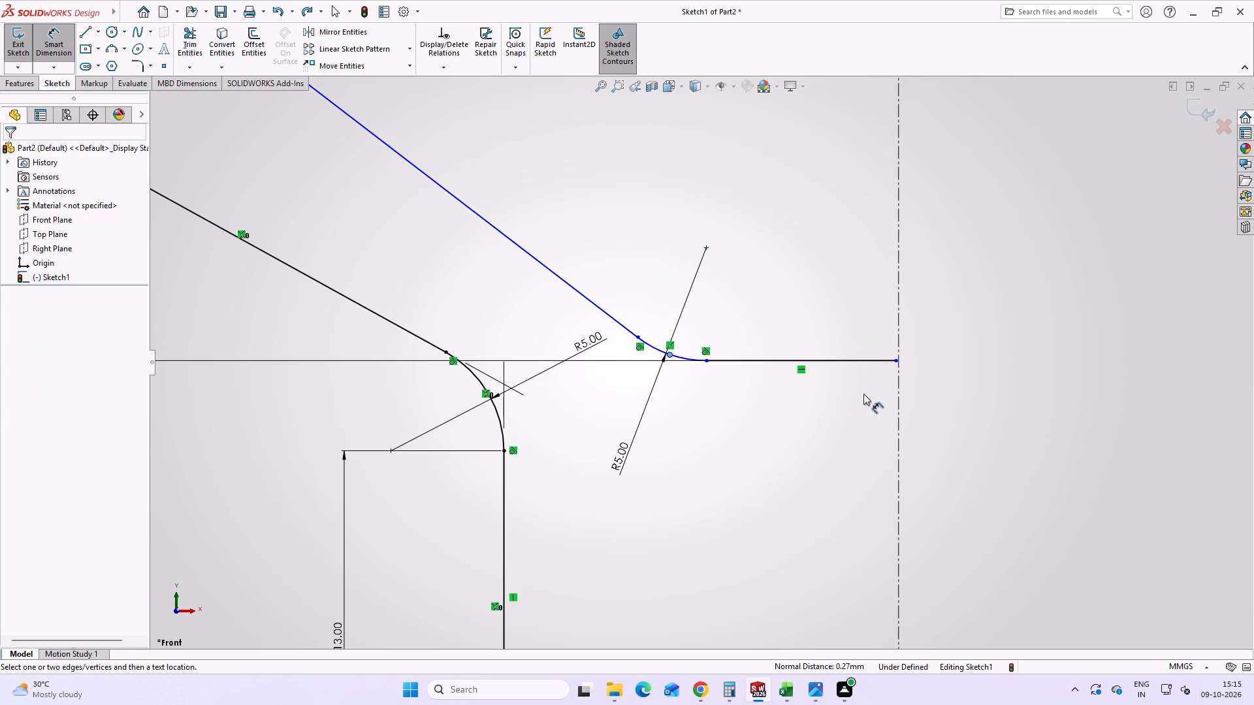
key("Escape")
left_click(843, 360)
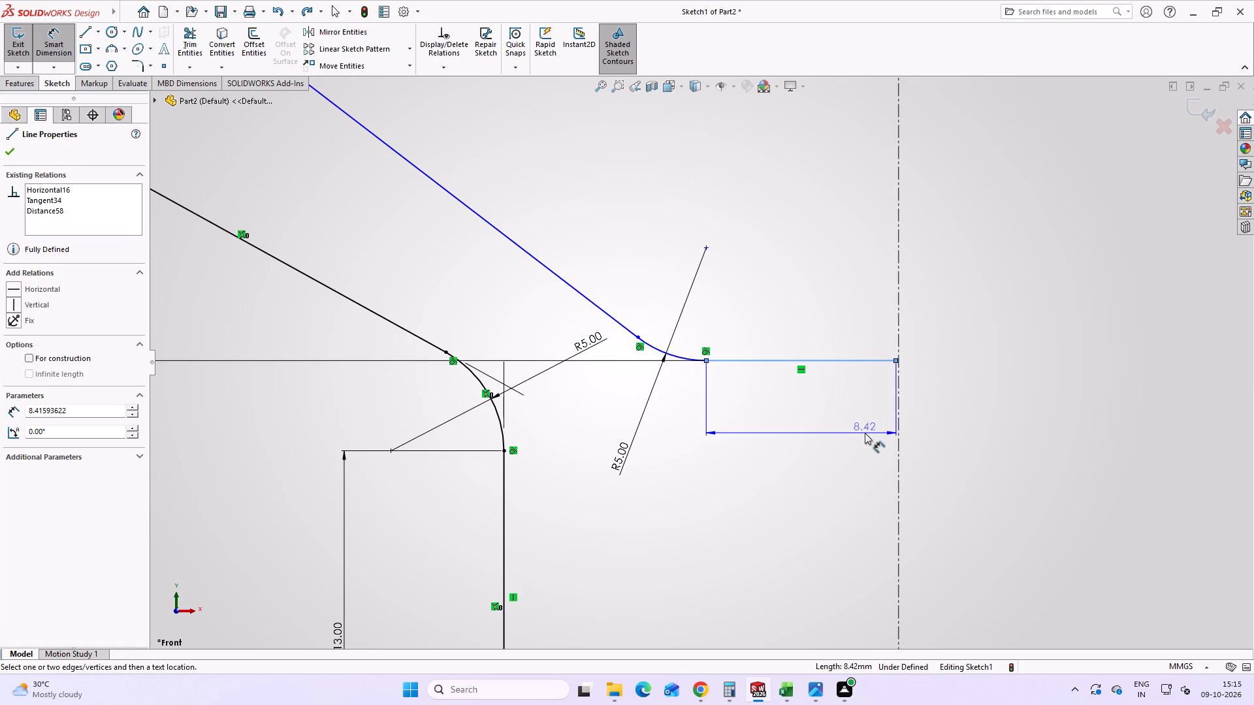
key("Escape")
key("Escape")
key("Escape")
Delete the hub's top horizontal line between the upper R5 fillet and the centreline.
left_click(859, 364)
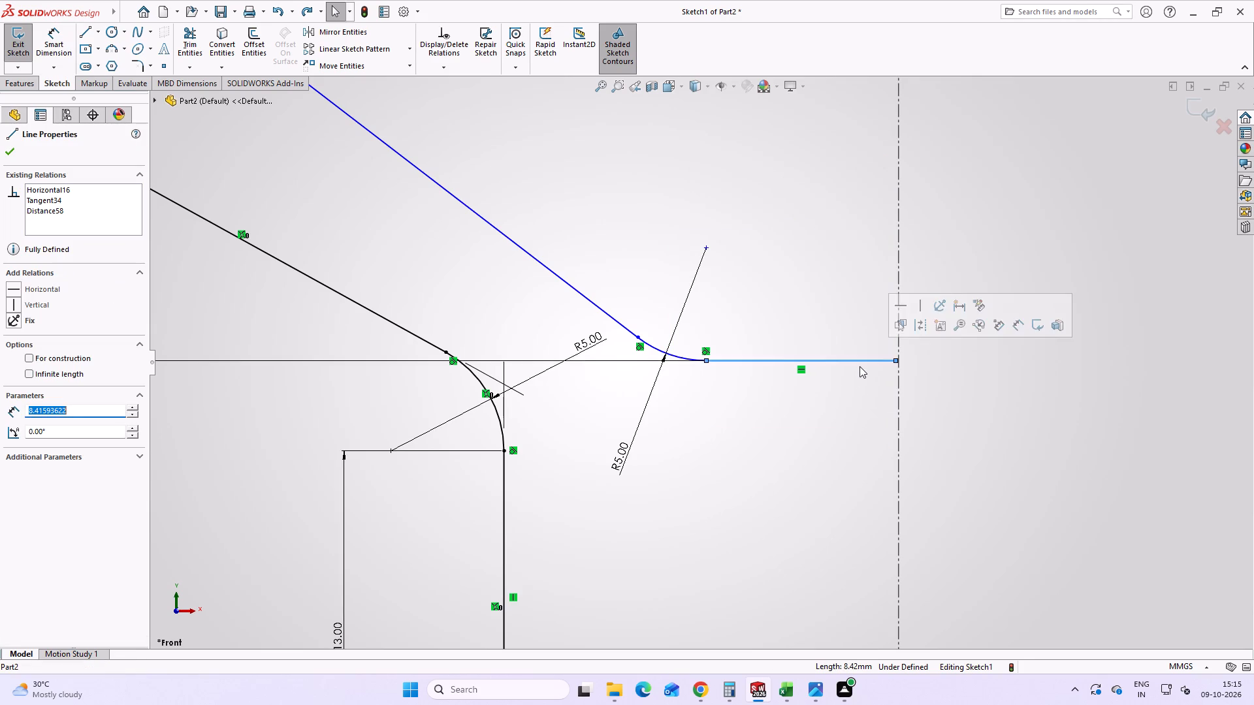
key("Delete")
left_click(553, 342)
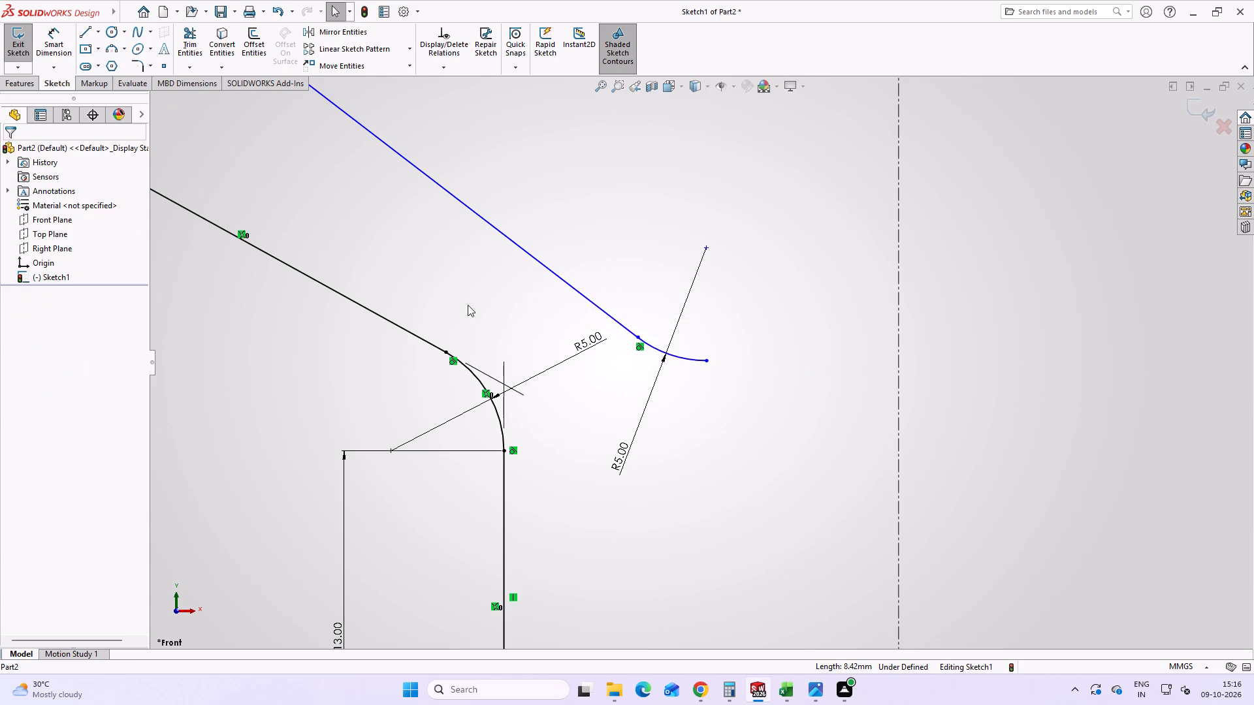
Sketch a horizontal line about 8.5 mm long from the upper R5 fillet's lower end to the vertical centreline.
left_click(85, 31)
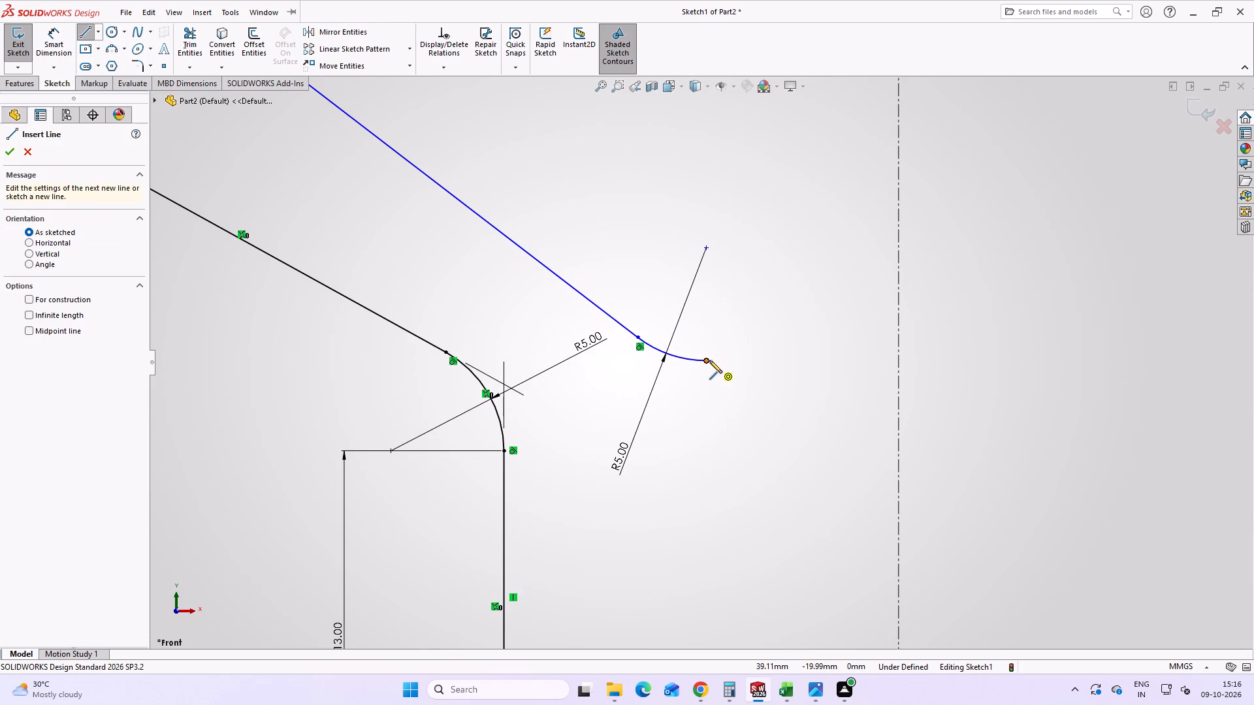
left_click(709, 360)
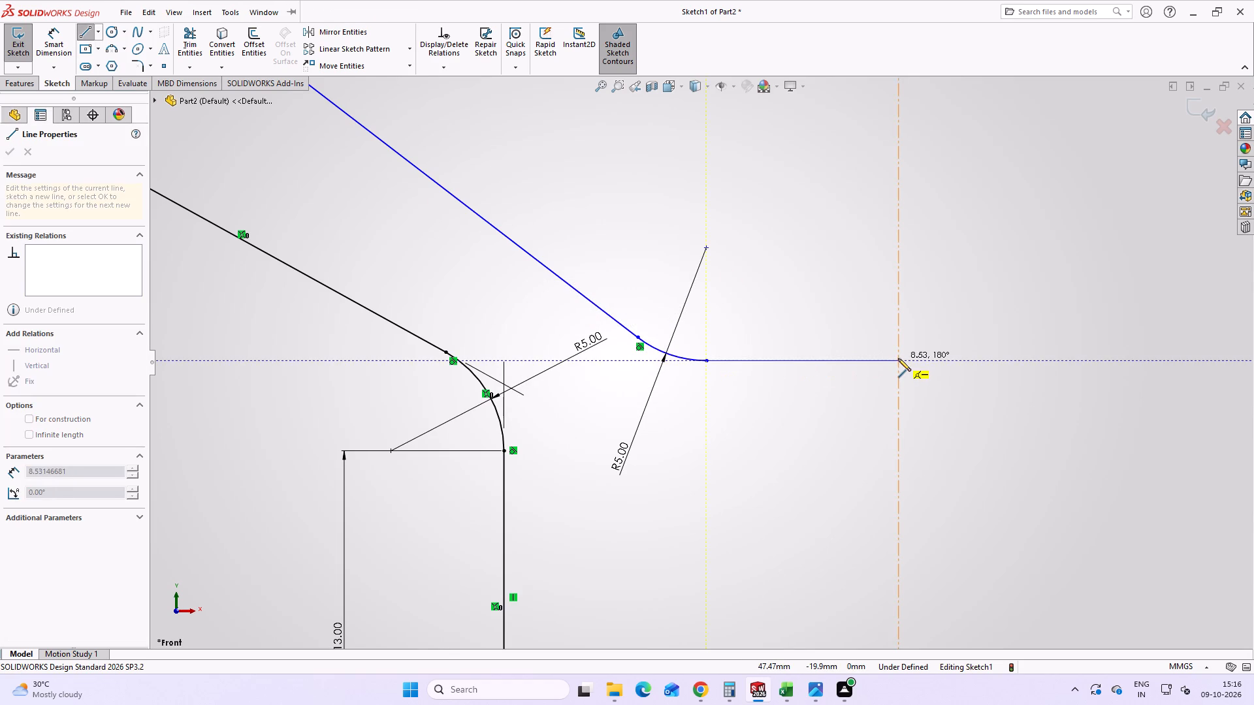
left_click(898, 358)
key("Escape")
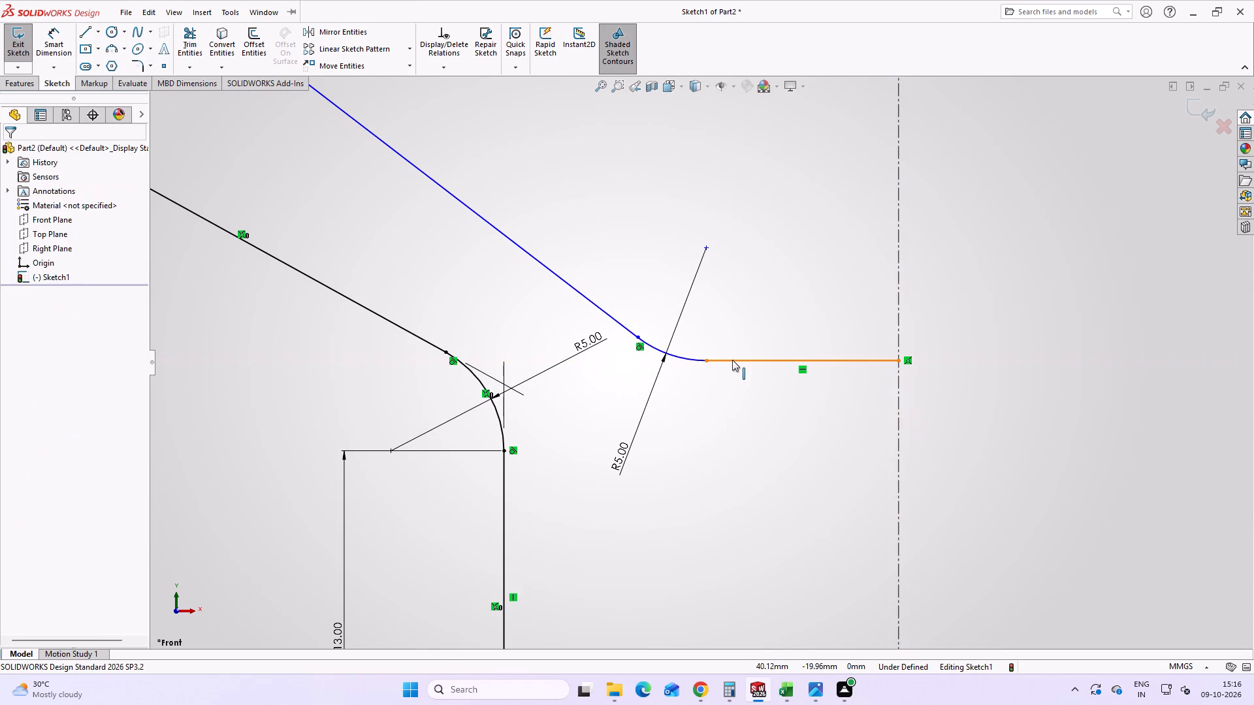
Make the new horizontal hub line tangent to the upper R5 fillet arc.
left_click(732, 360)
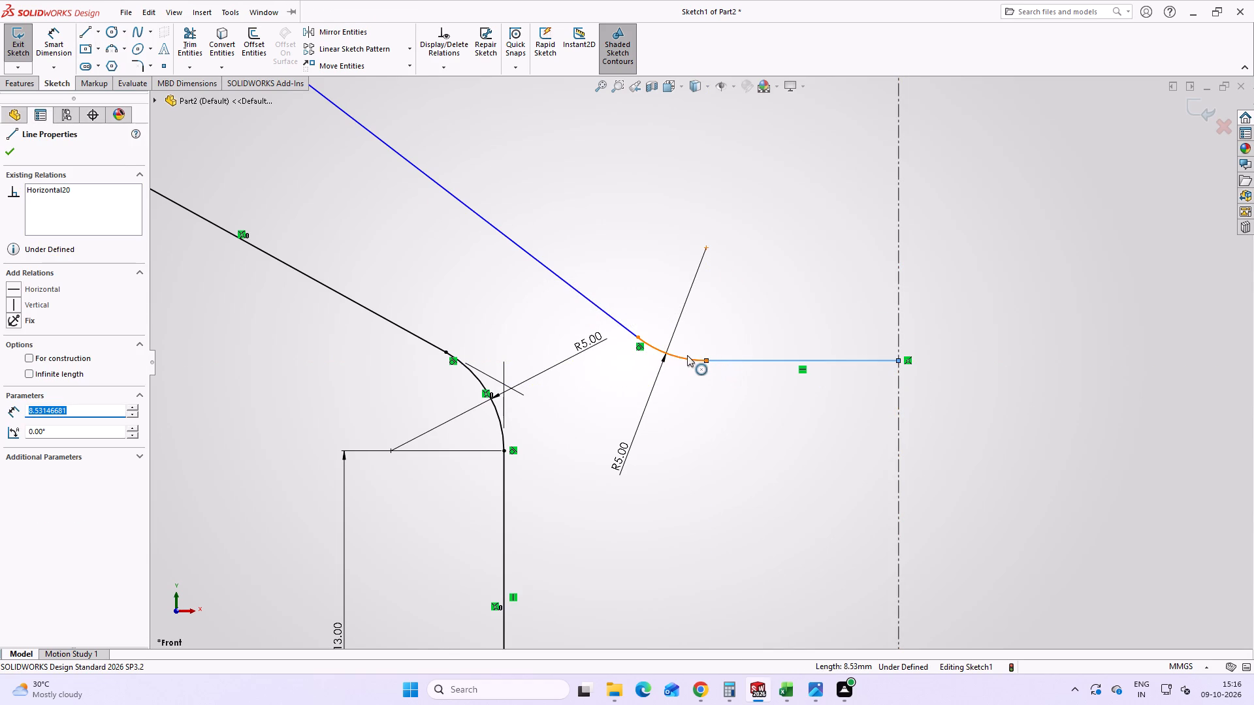
left_click(685, 356, "shift")
left_click(14, 365)
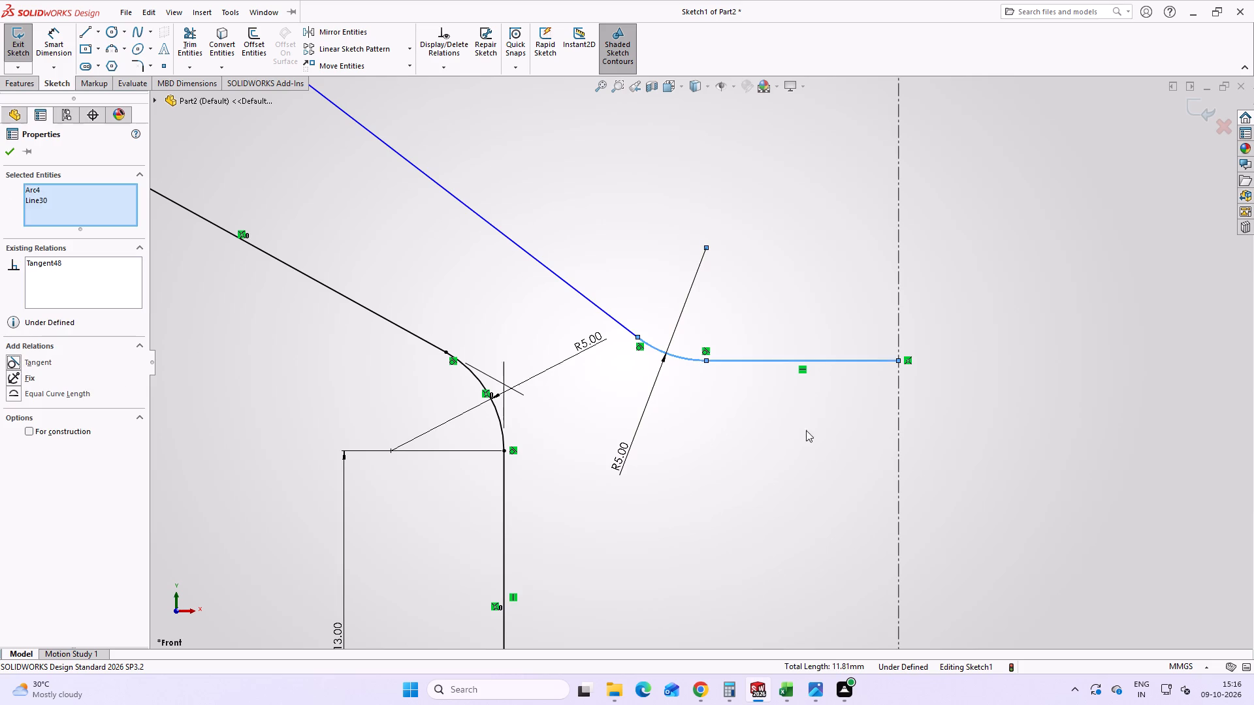
left_click(1014, 354)
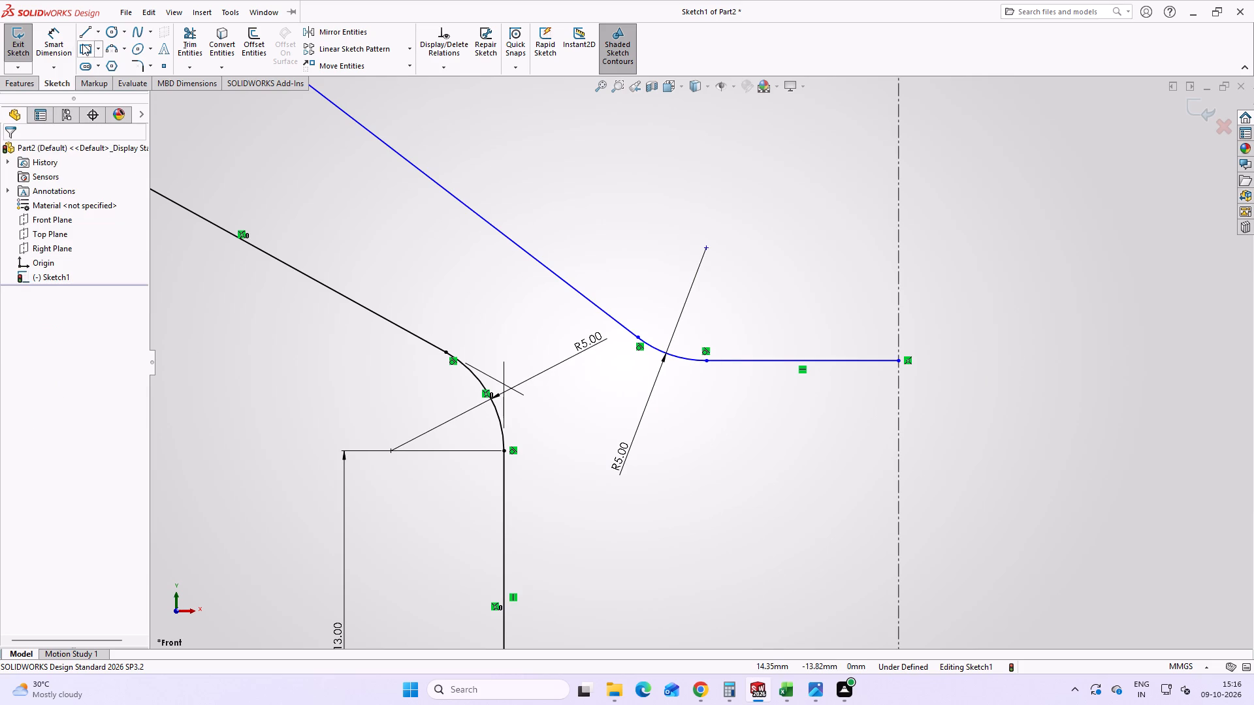
Dimension the horizontal distance from the upper R5 fillet arc to the vertical centreline and set it to 16 mm.
left_click(59, 43)
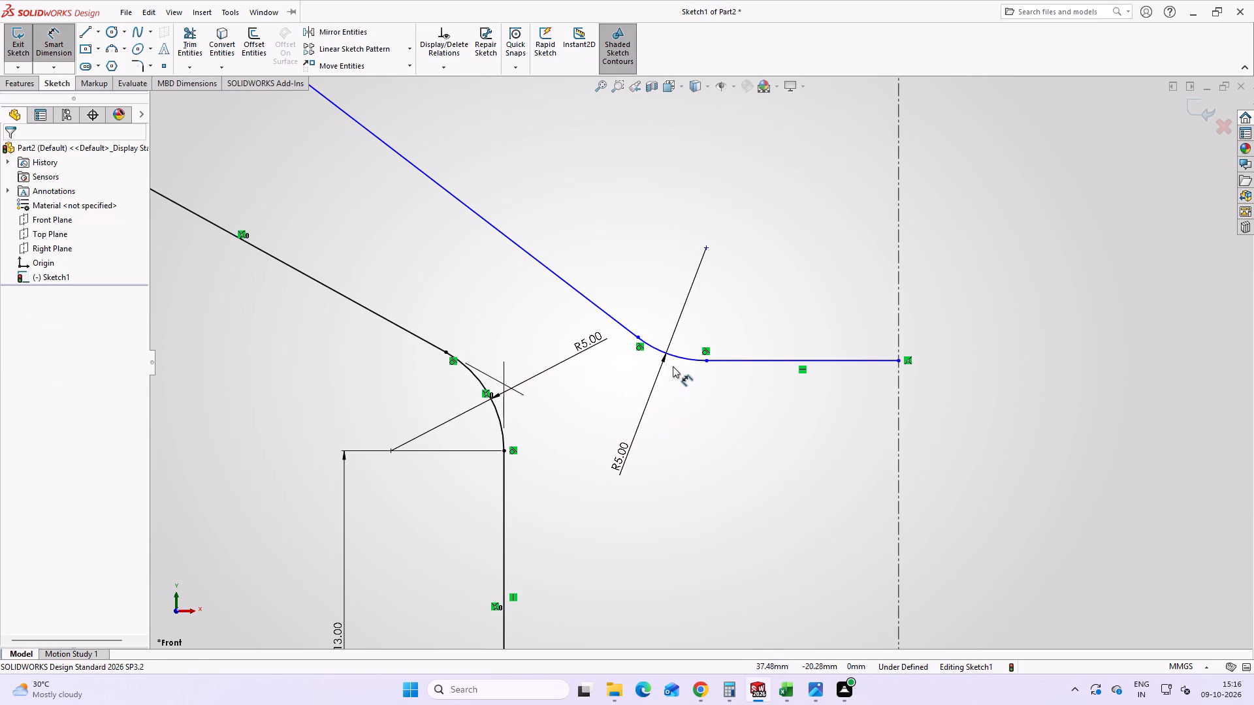
left_click(670, 356)
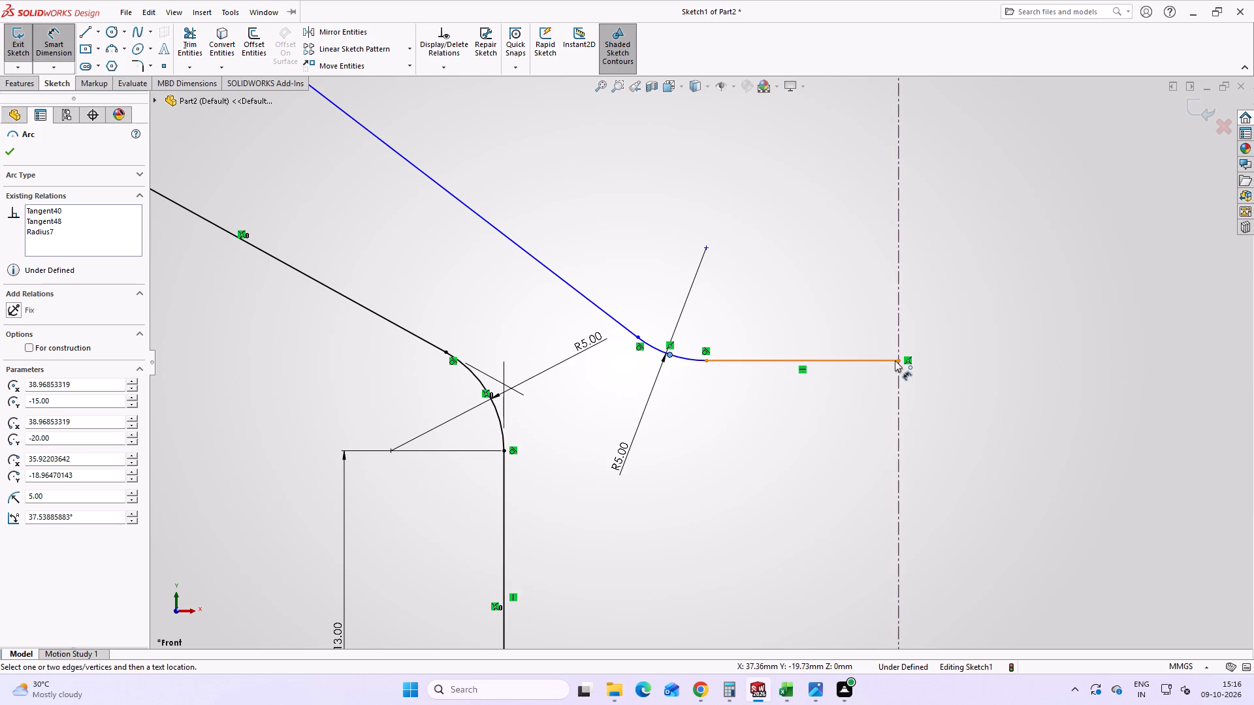
left_click(895, 338)
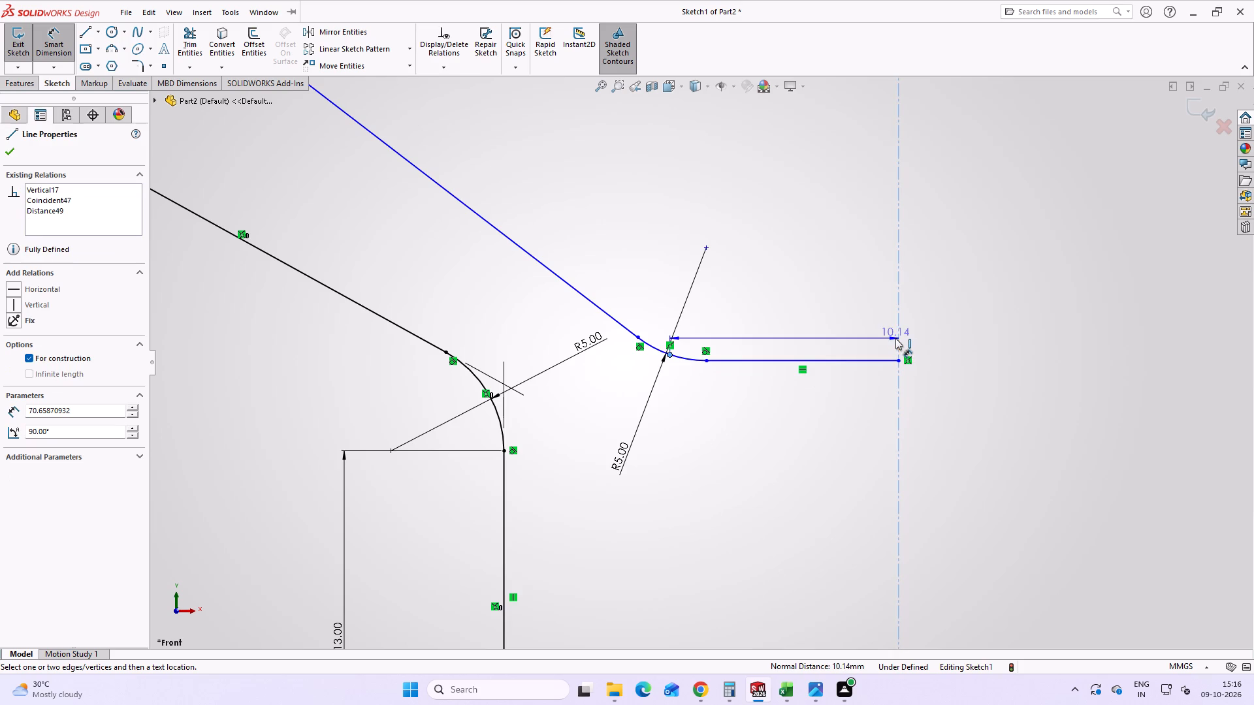
left_click(726, 180)
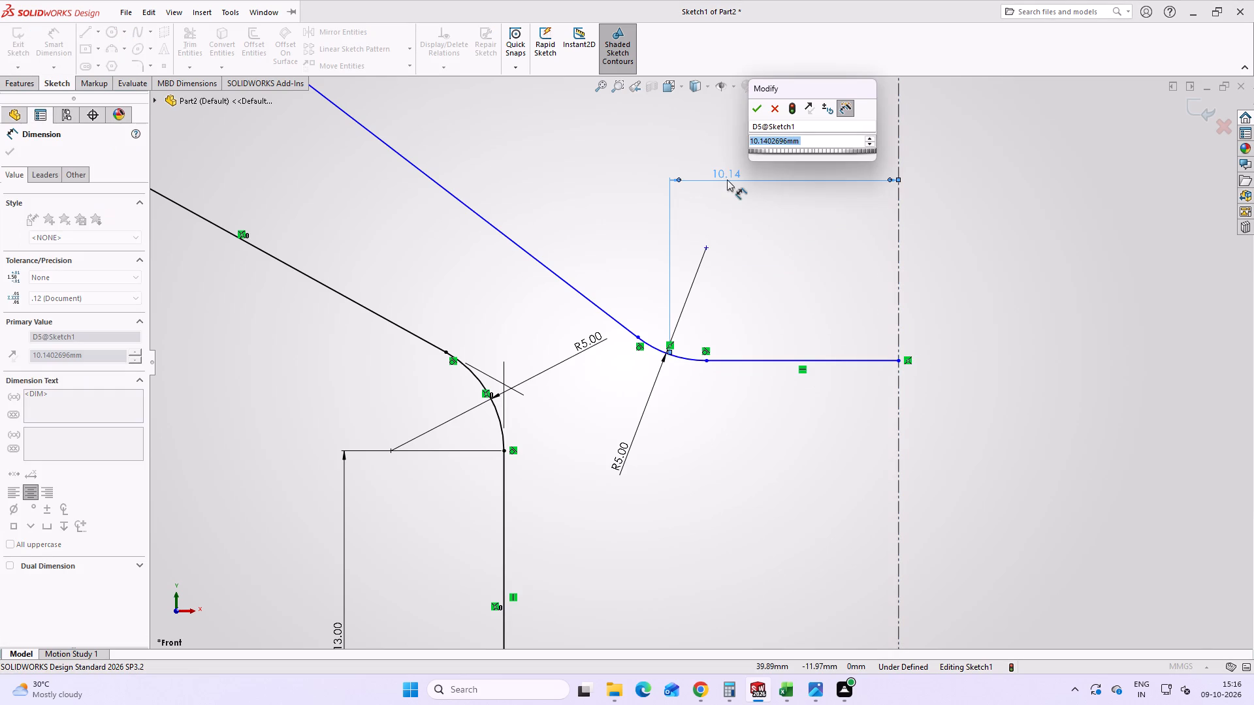
type("16")
key("Return")
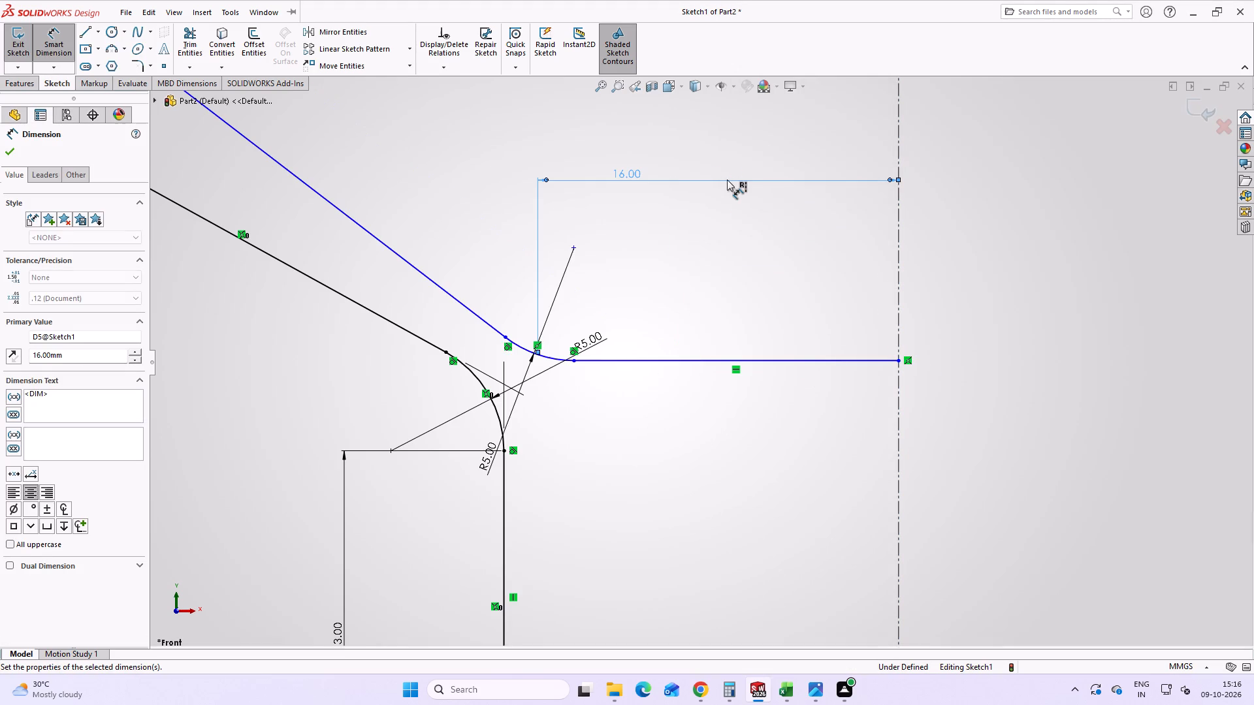
scroll(696, 181, "up", 5)
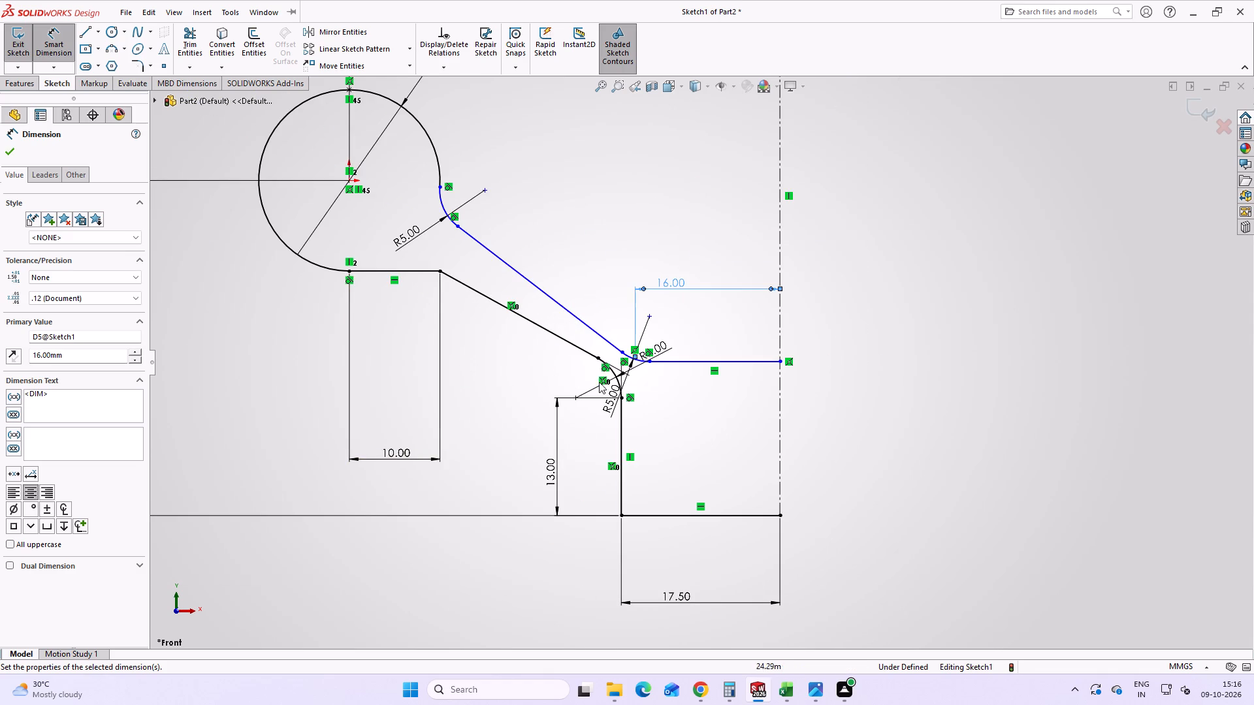
left_click(822, 691)
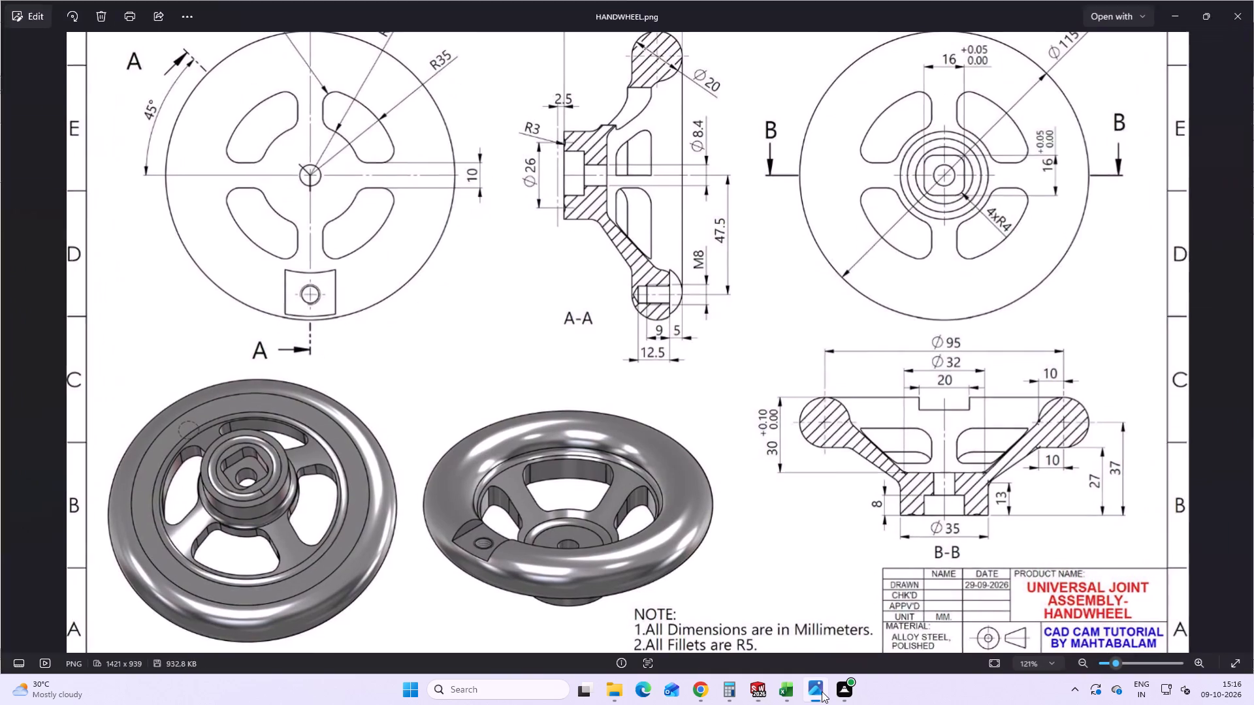
left_click(822, 691)
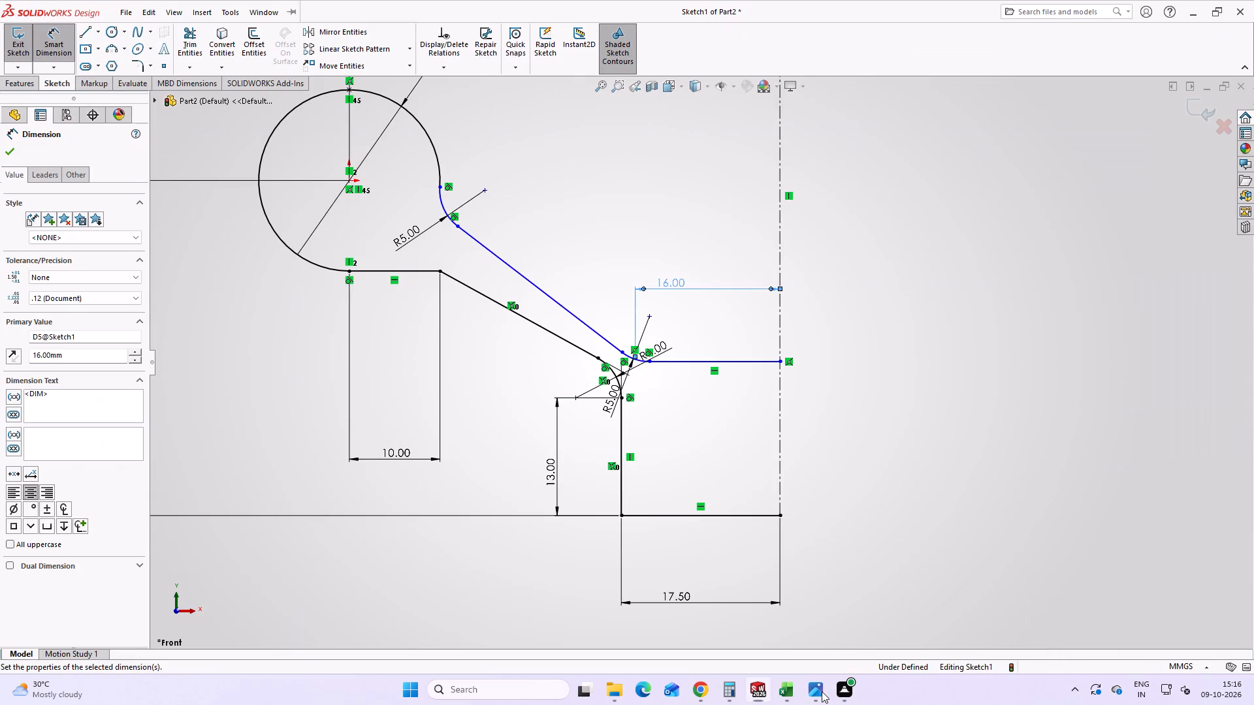
left_click(822, 691)
left_click(807, 679)
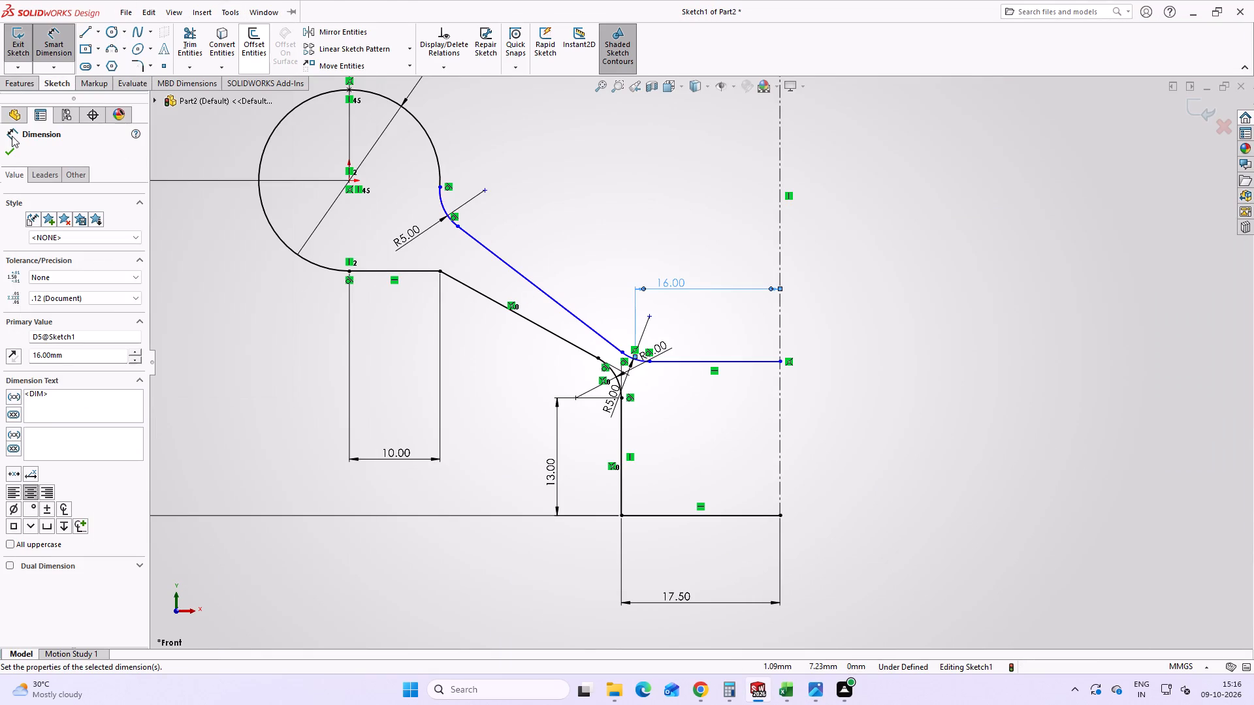
left_click(12, 136)
left_click(7, 154)
left_click(890, 394)
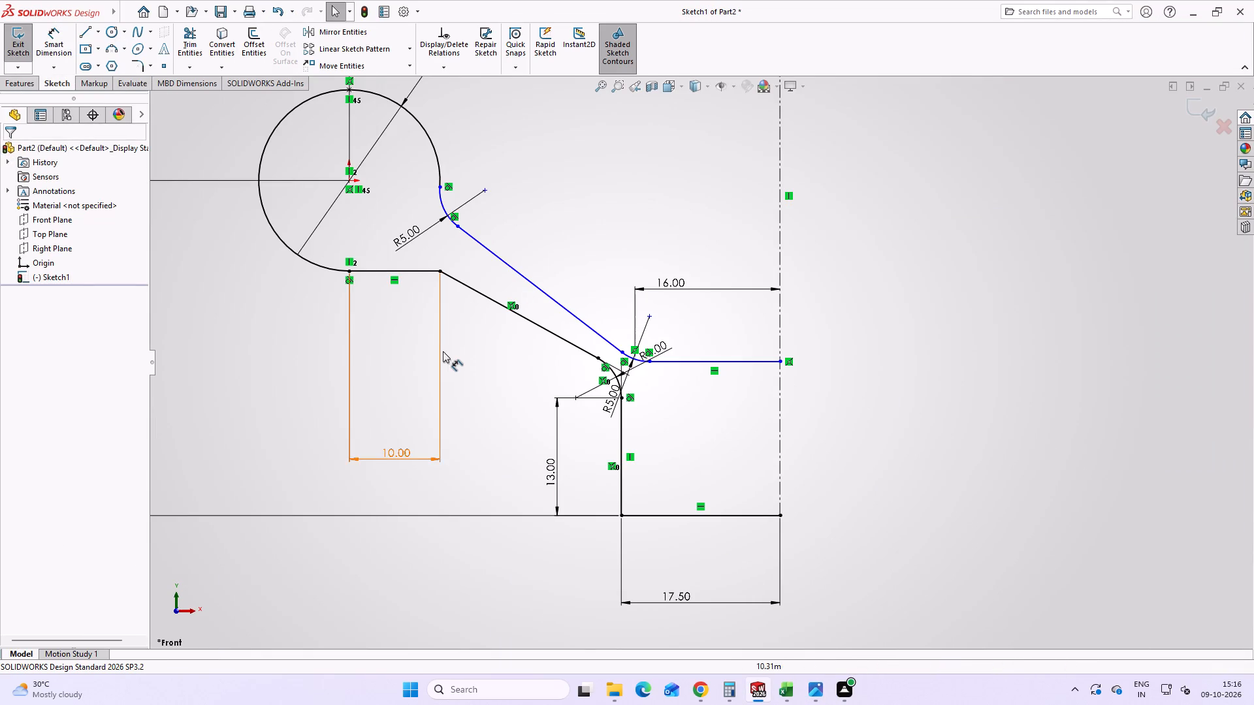
Check the hub height in the HANDWHEEL.png section B-B and delete the profile's 13 mm vertical hub dimension.
scroll(443, 351, "up", 2)
left_click(818, 694)
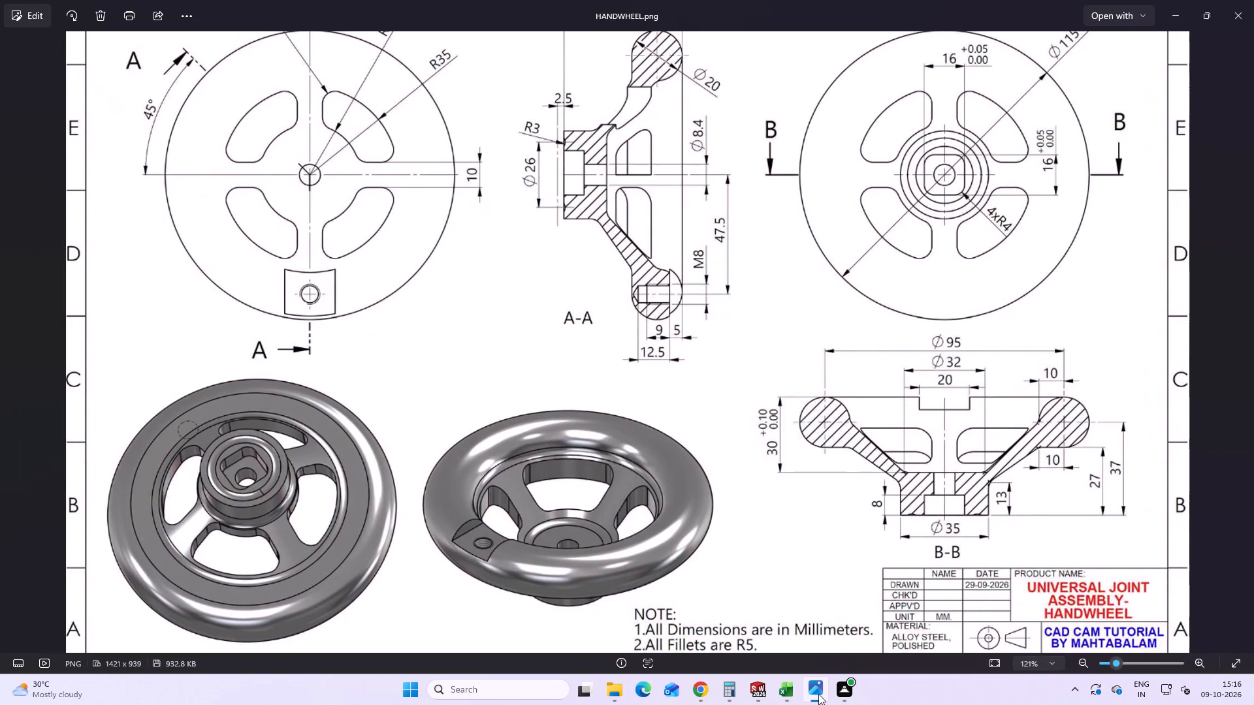
left_click(818, 694)
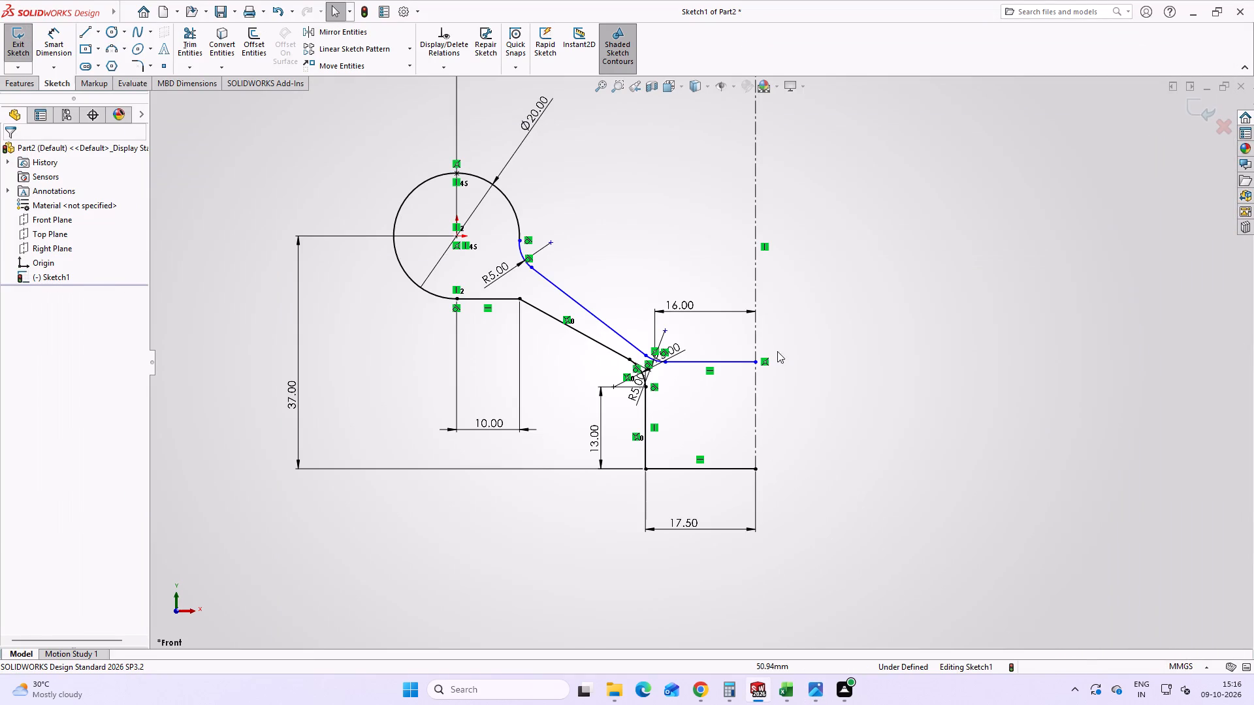
scroll(682, 368, "down", 4)
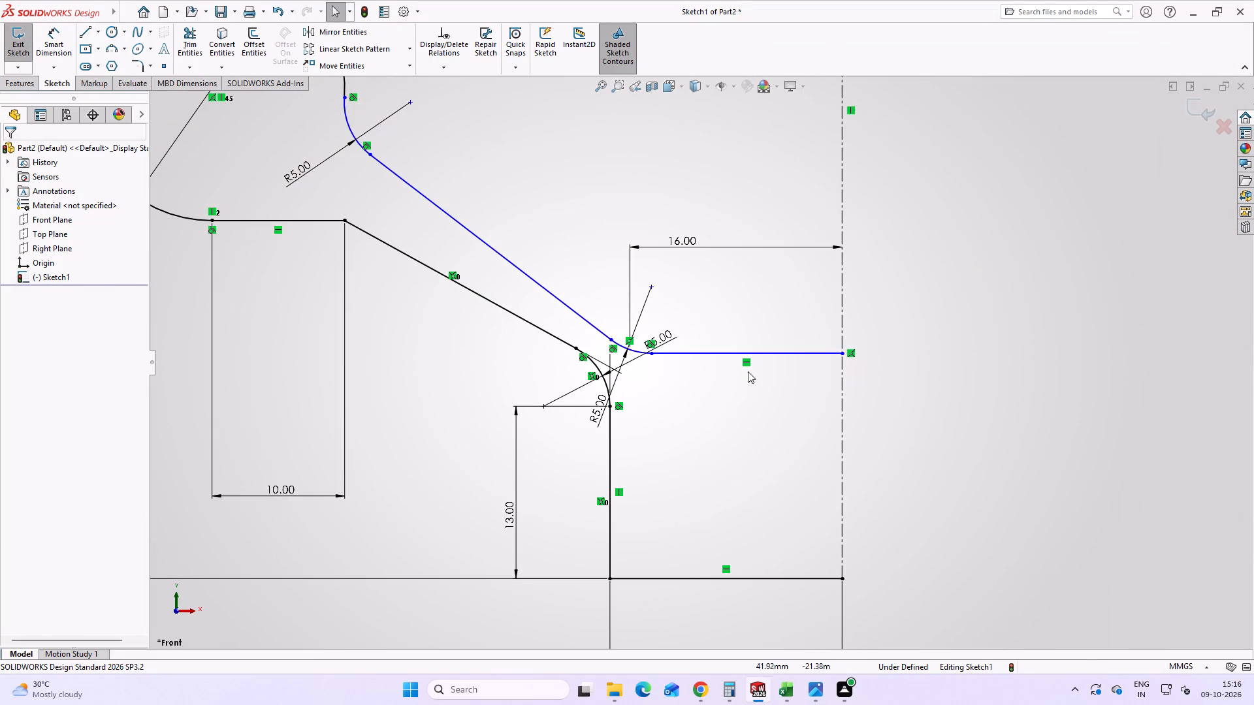
left_click(562, 405)
left_click(824, 680)
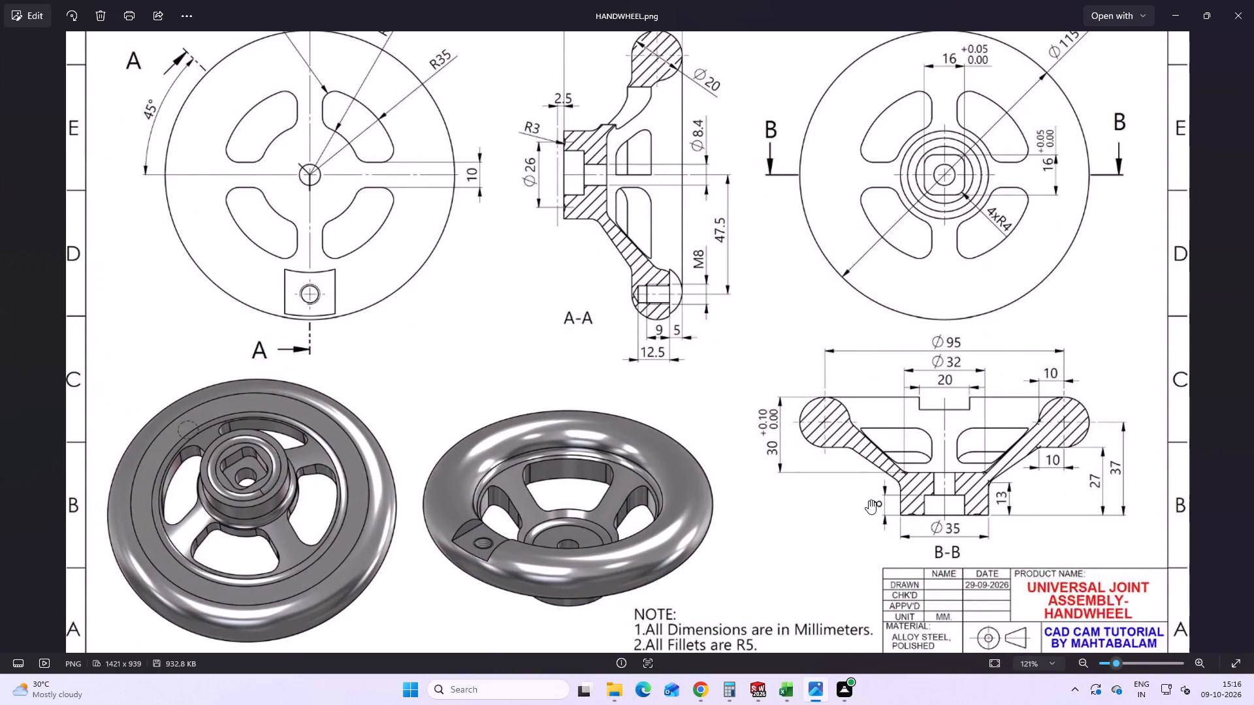
scroll(877, 504, "up", 3)
scroll(1067, 520, "up", 2)
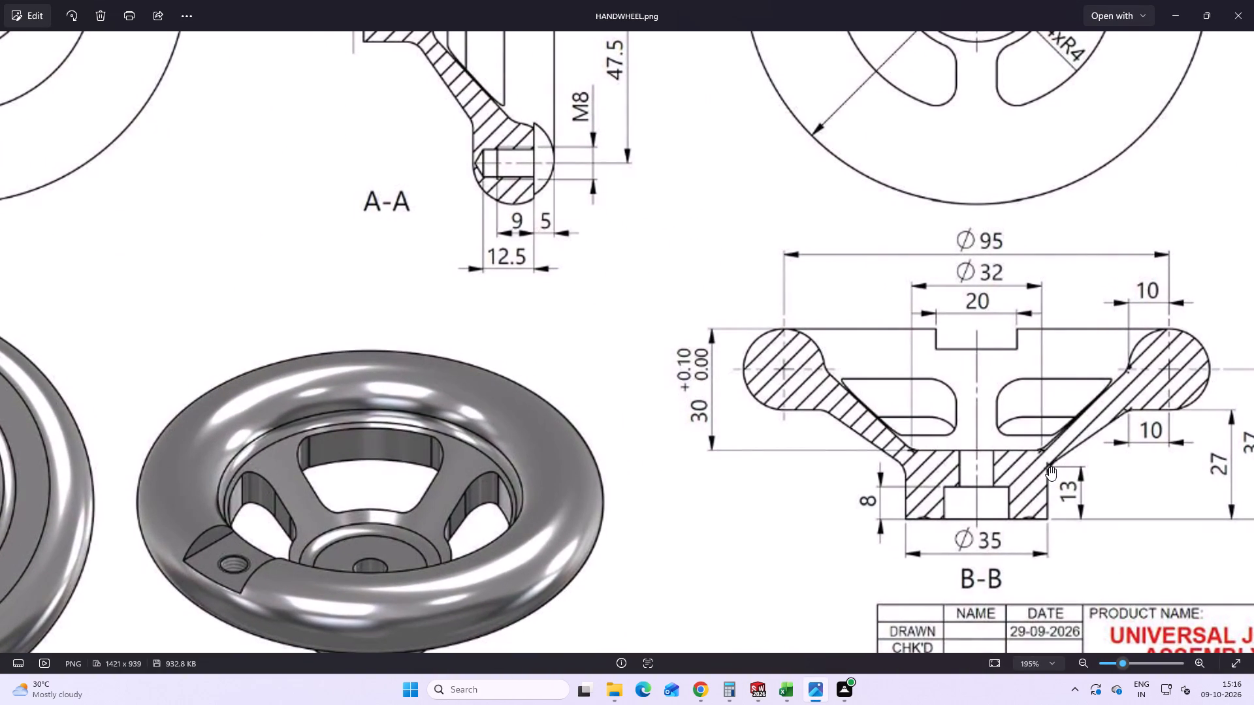
left_click(818, 676)
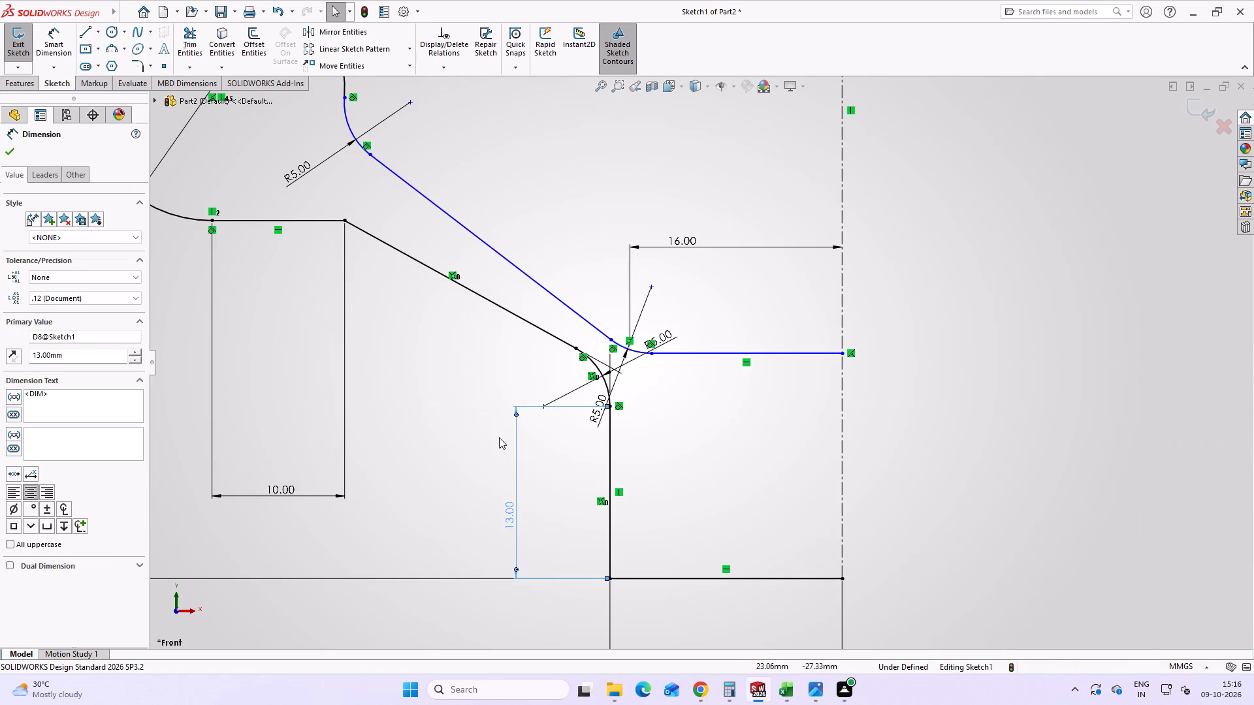
left_click_drag(515, 446, 525, 452)
key("Delete")
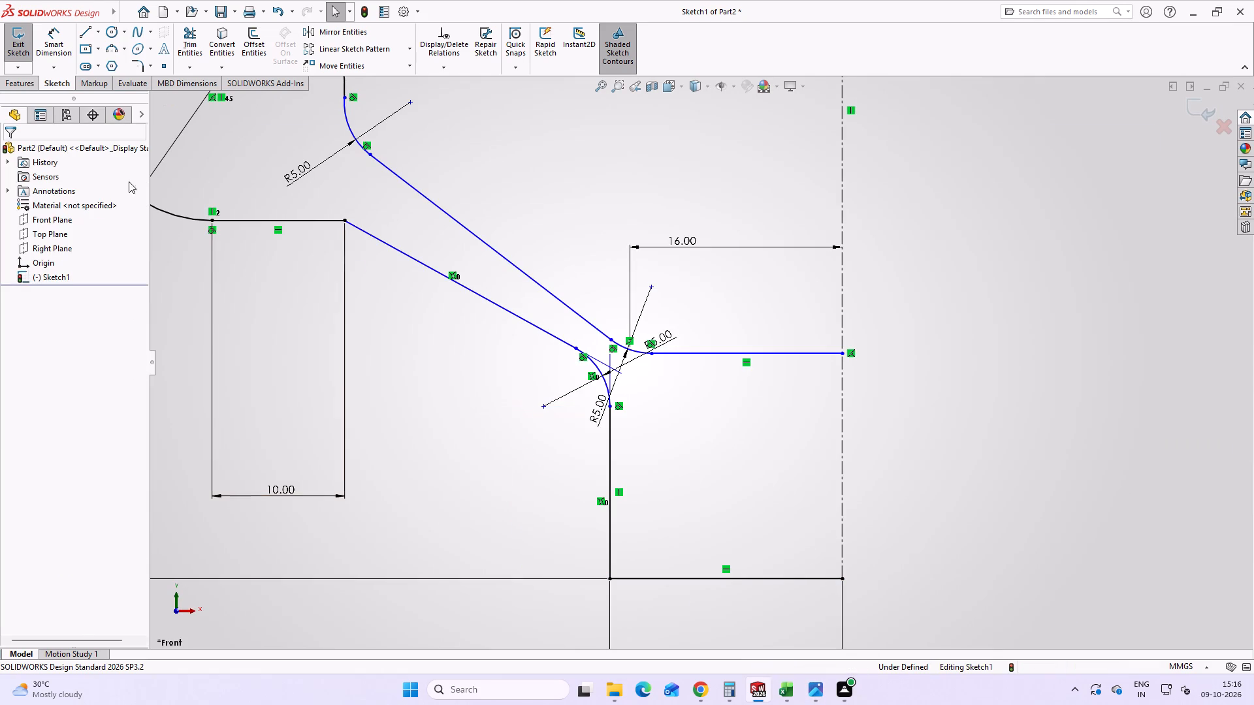
Dimension the vertical distance from the lower R5 fillet arc to the hub's bottom line and set it to 13 mm.
left_click(42, 39)
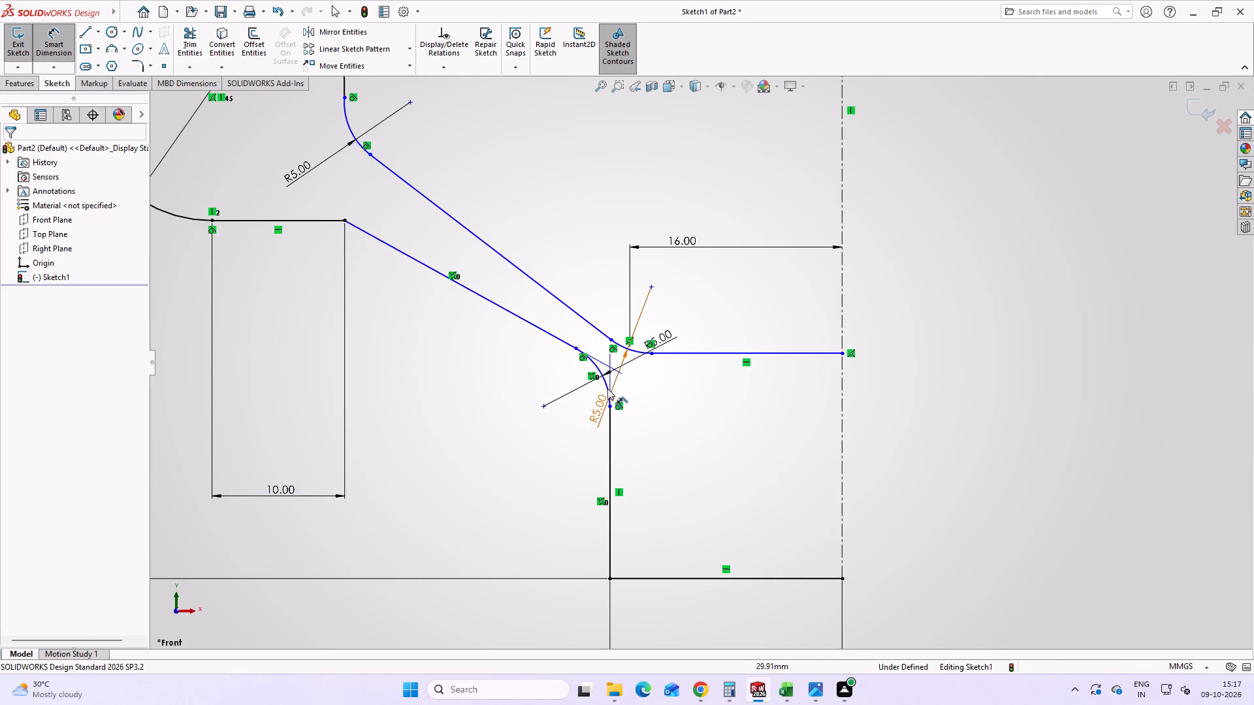
left_click(602, 372)
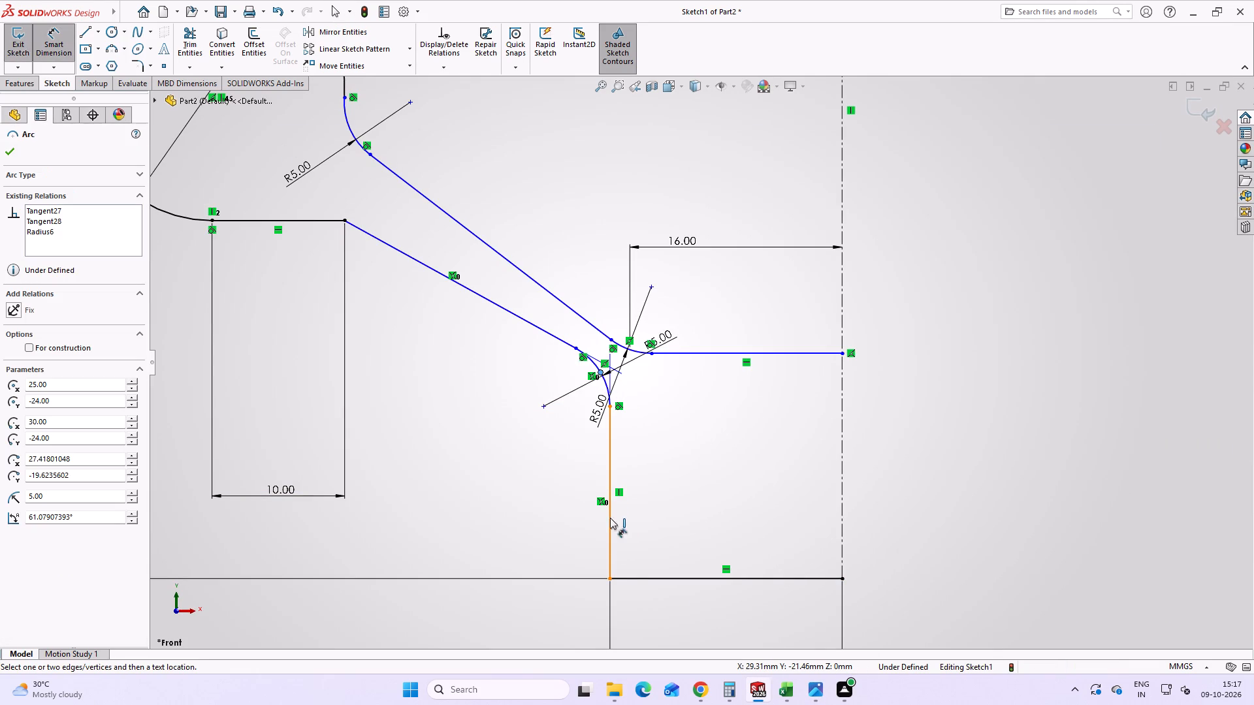
left_click(628, 575)
left_click(541, 486)
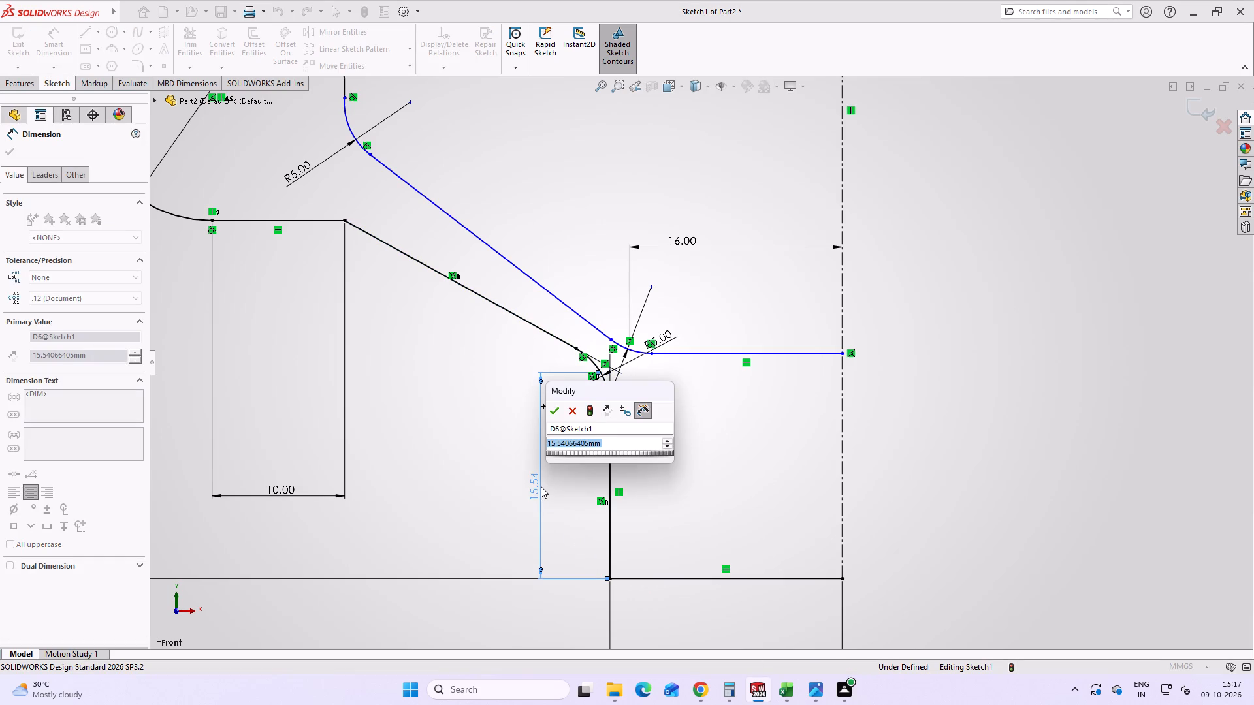
key("1")
key("3")
key("Return")
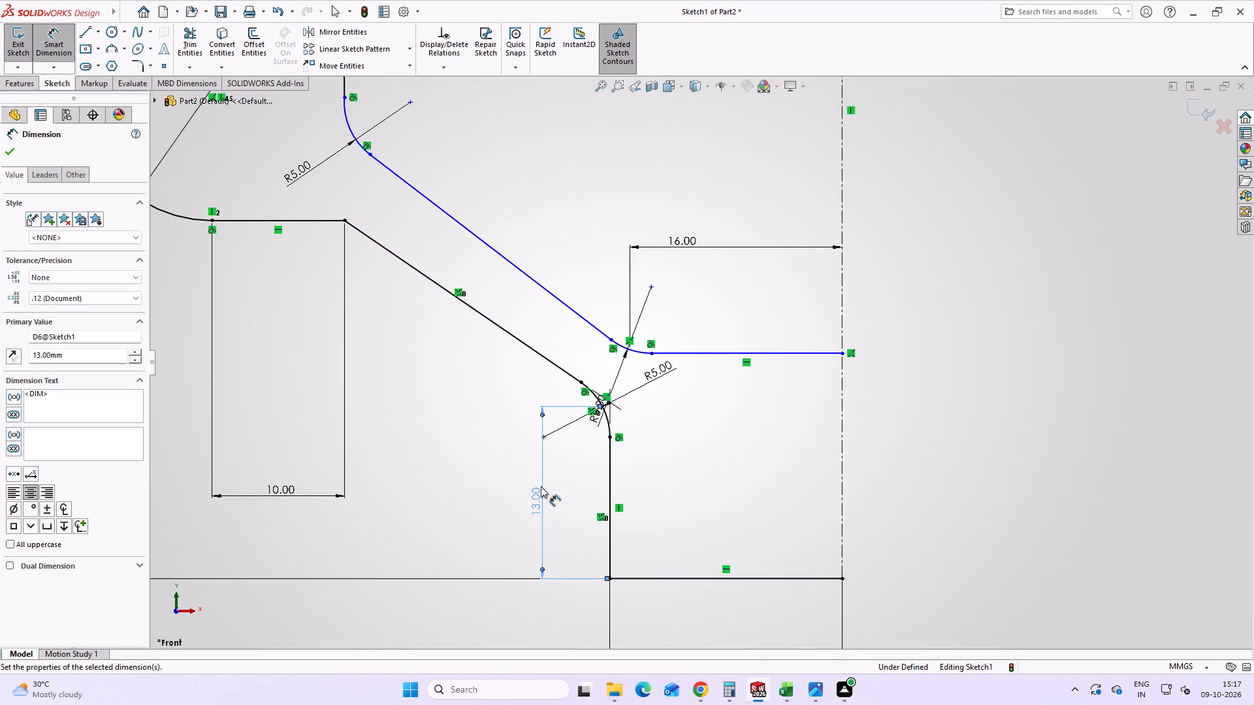
left_click(7, 154)
Revolve the handwheel profile 360 degrees about the vertical centreline, letting the open sketch be closed automatically.
scroll(895, 379, "up", 3)
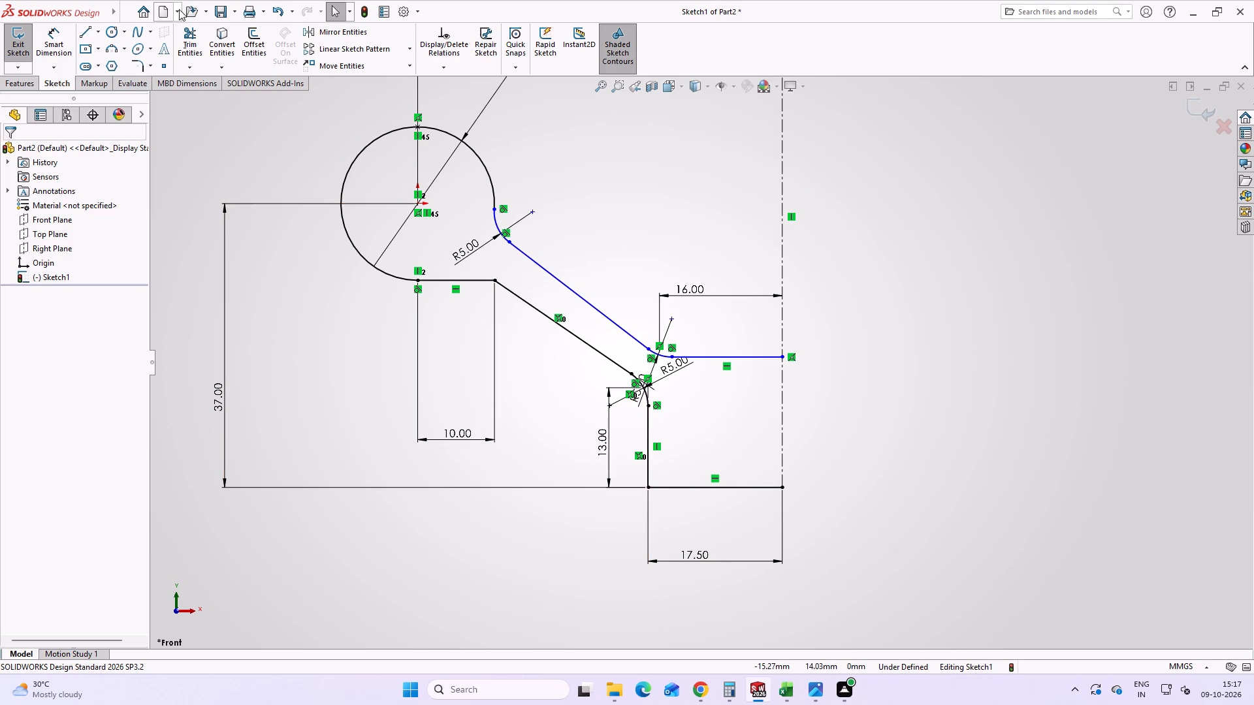
left_click(7, 86)
left_click(57, 48)
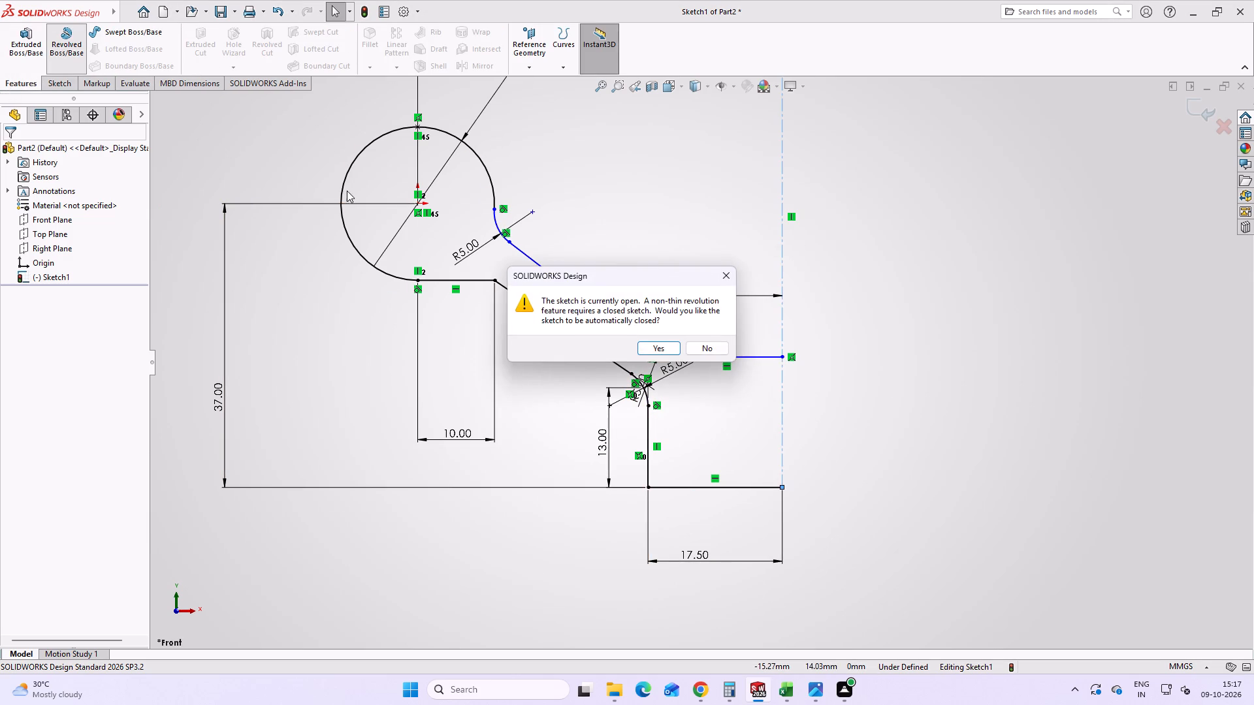
left_click(670, 349)
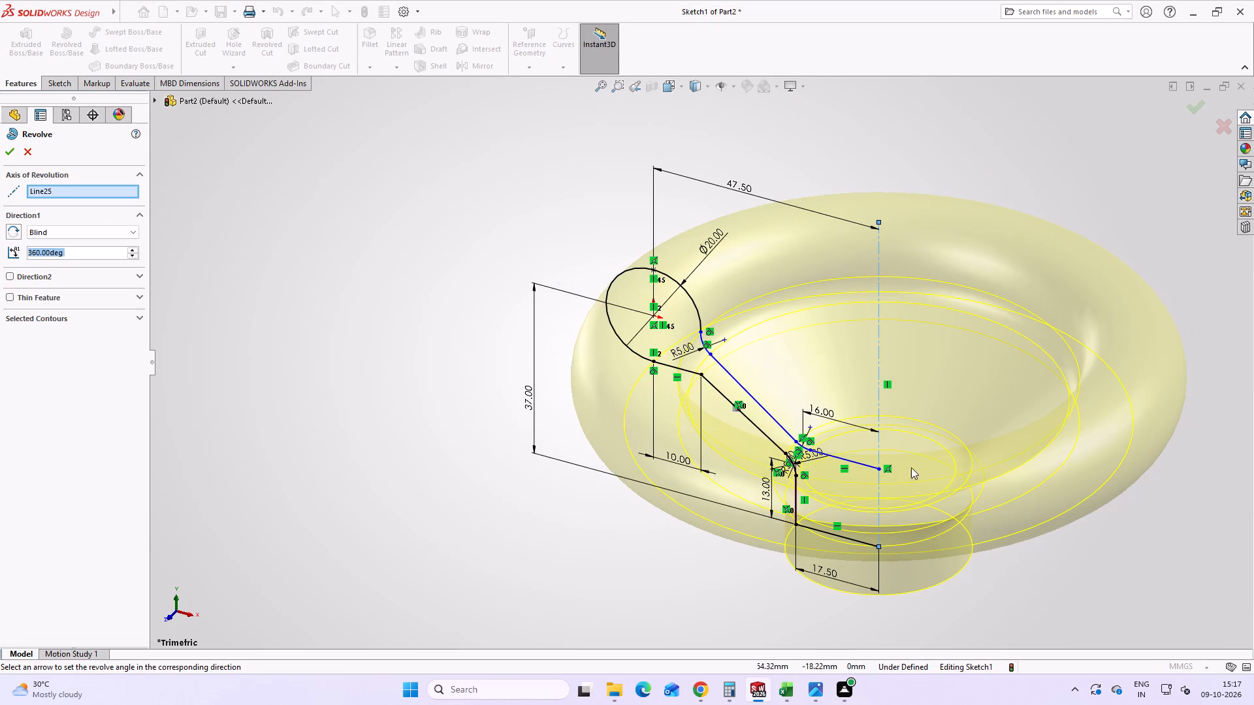
middle_click_drag(922, 430, 971, 362)
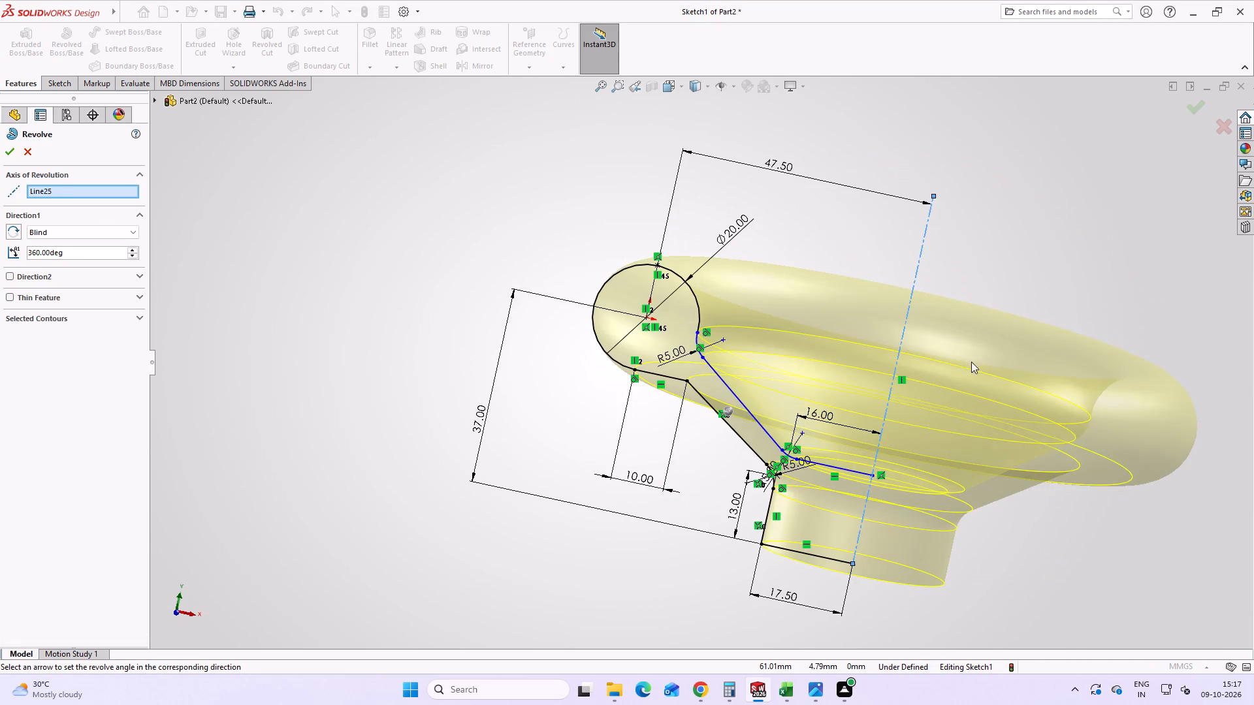
left_click(9, 156)
left_click(477, 390)
Examine the revolved handwheel body from above and from the side, and compare it with the HANDWHEEL.png drawing.
scroll(852, 426, "up", 3)
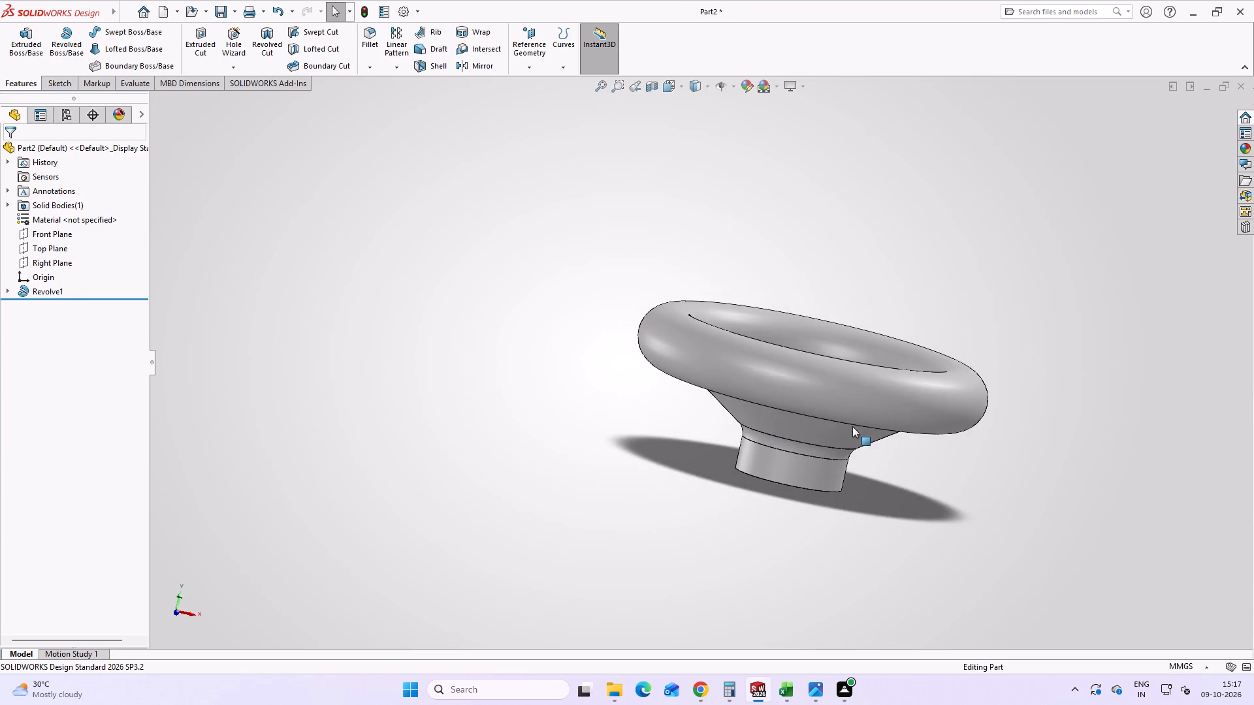
middle_click_drag(869, 403, 807, 338)
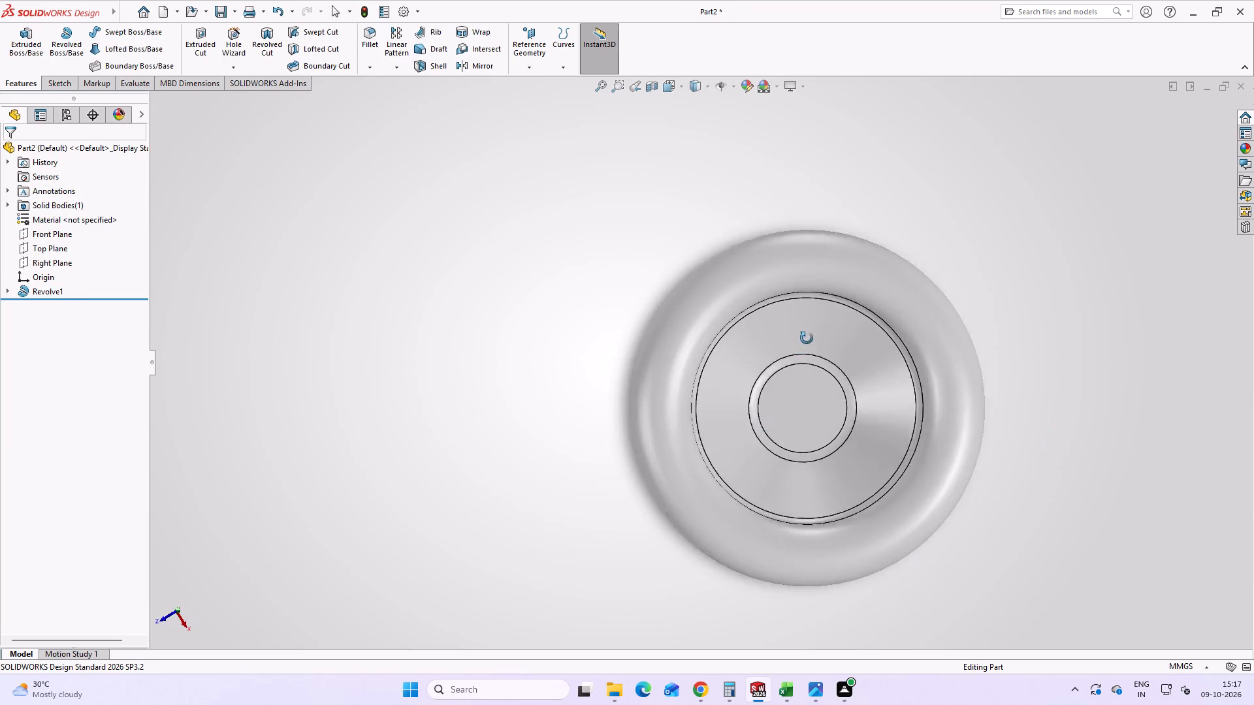
middle_click_drag(807, 338, 809, 248)
middle_click_drag(825, 469, 834, 256)
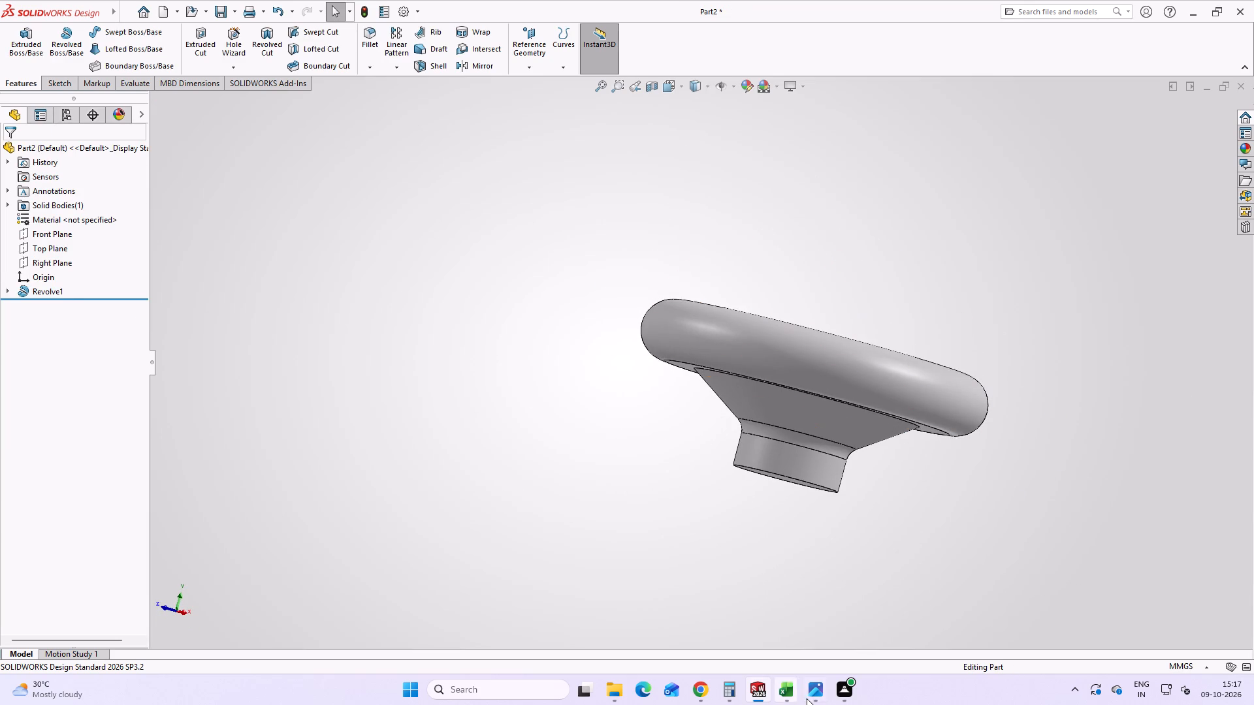
left_click(812, 698)
scroll(527, 518, "down", 2)
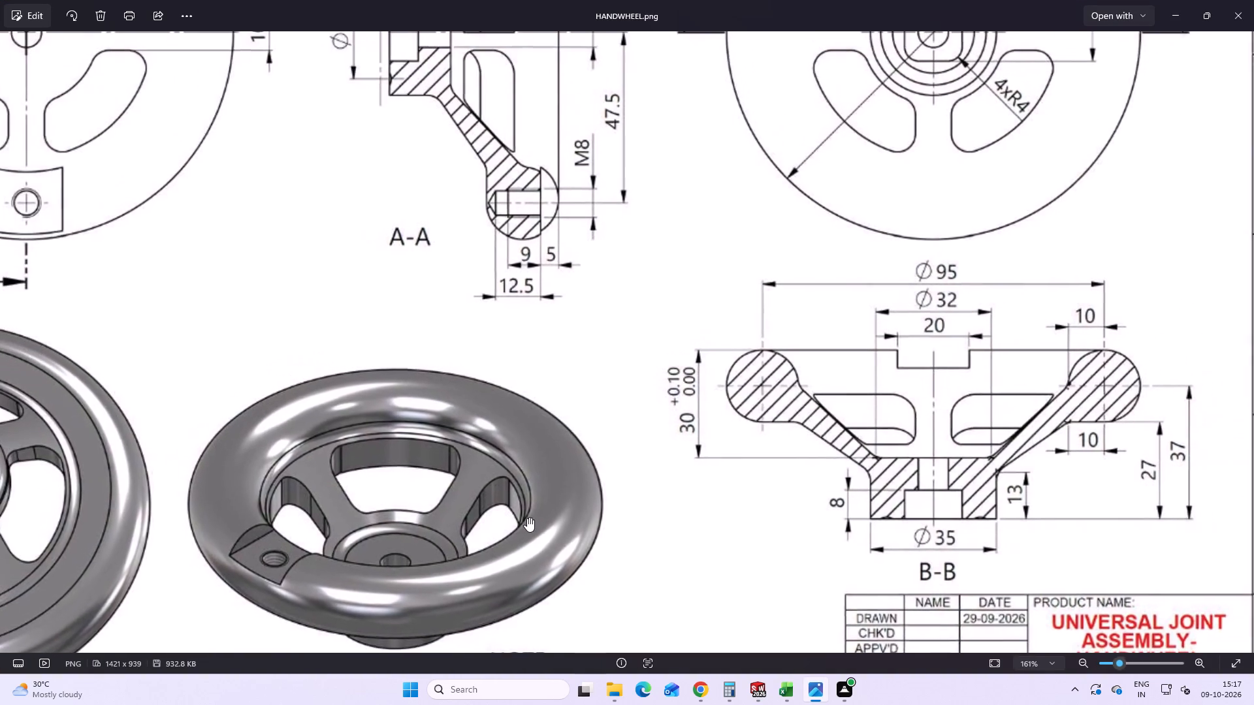
left_click(804, 697)
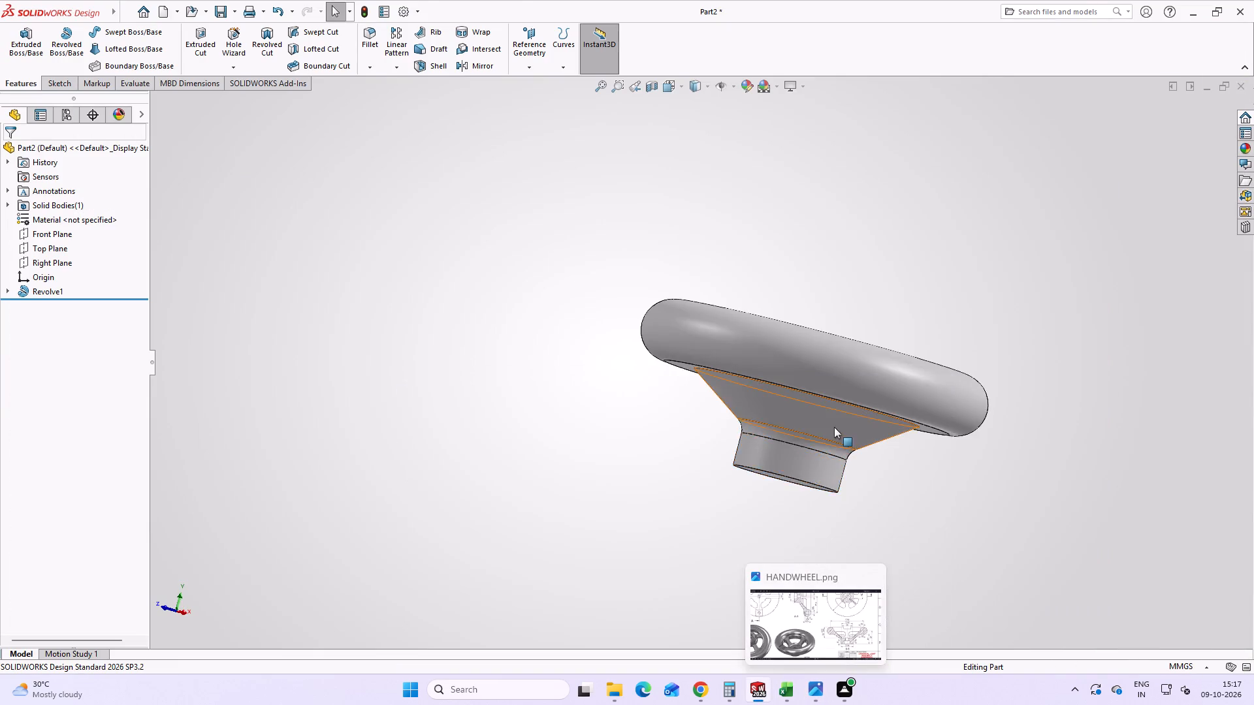
Start a sketch on the flat circular bottom face of the handwheel's hub.
scroll(834, 427, "up", 1)
middle_click_drag(840, 351, 794, 249)
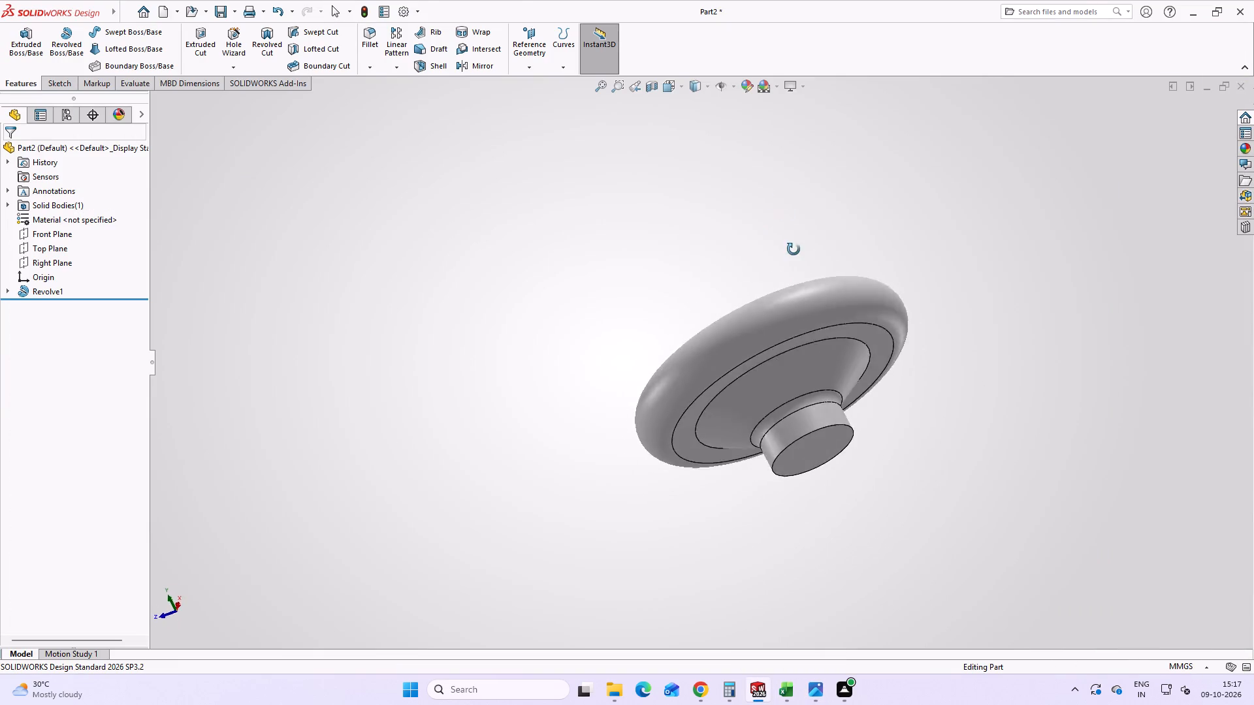
middle_click_drag(794, 249, 656, 237)
middle_click_drag(793, 437, 789, 247)
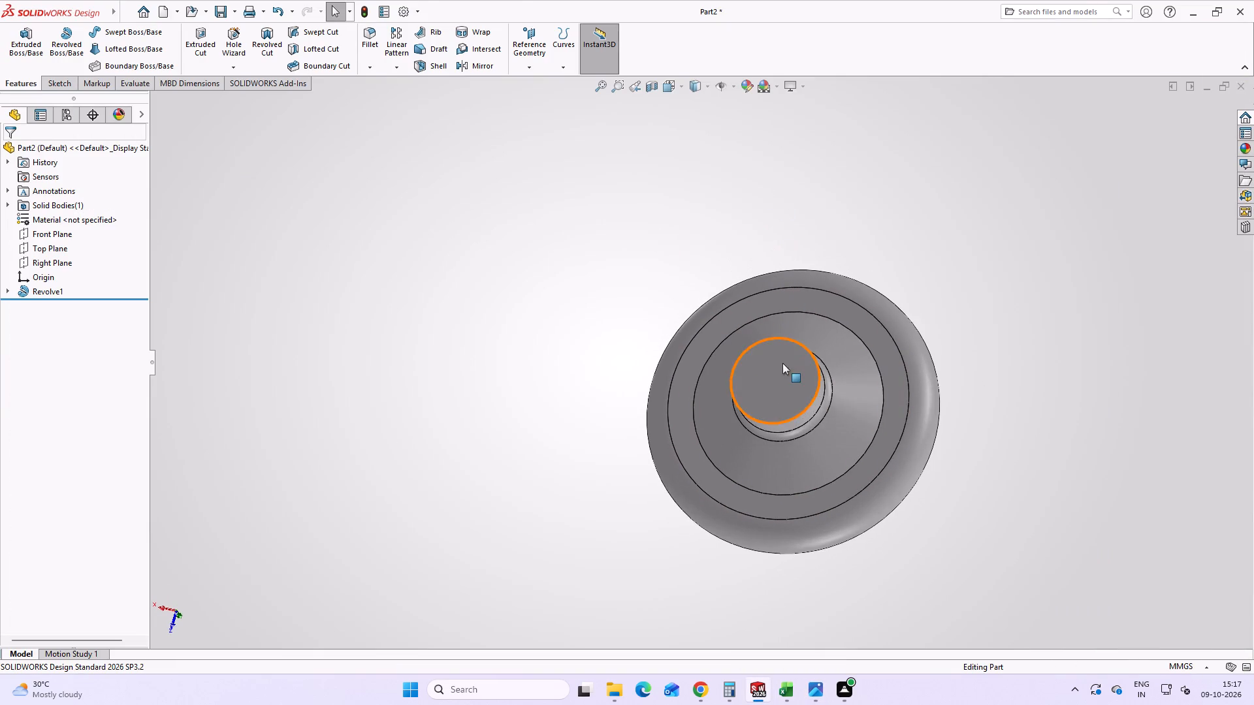
left_click(781, 370)
left_click(844, 338)
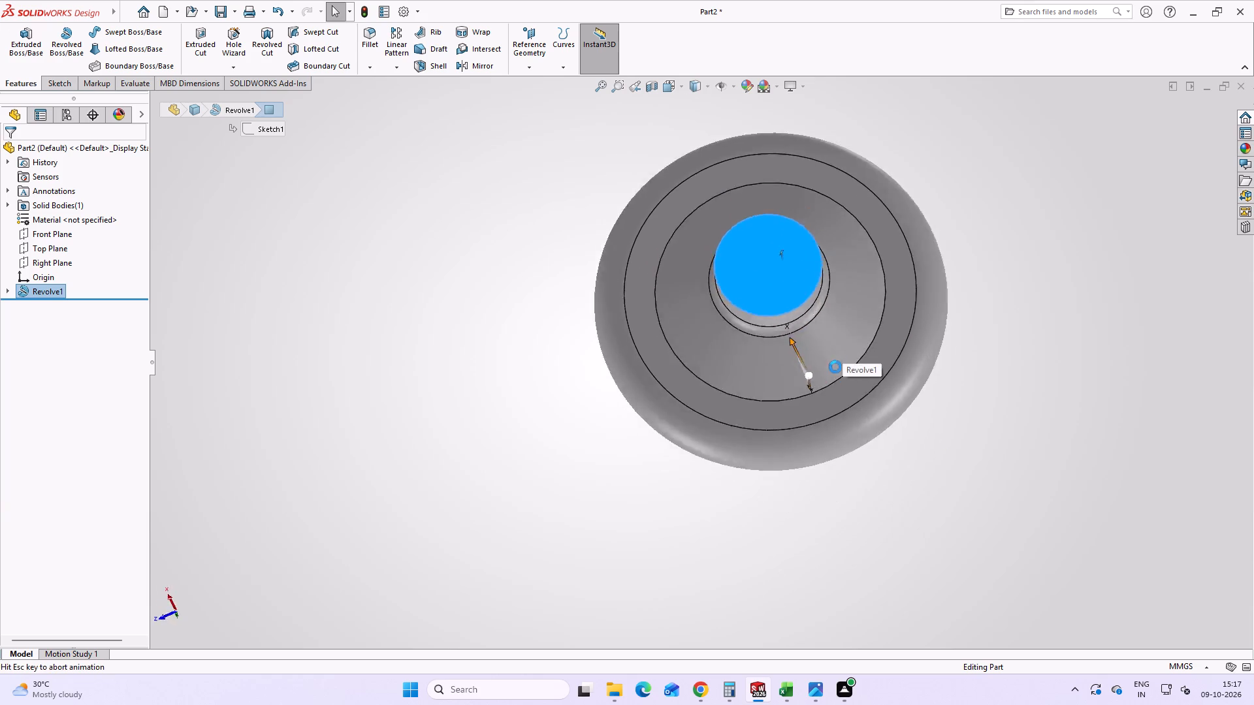
left_click(1000, 373)
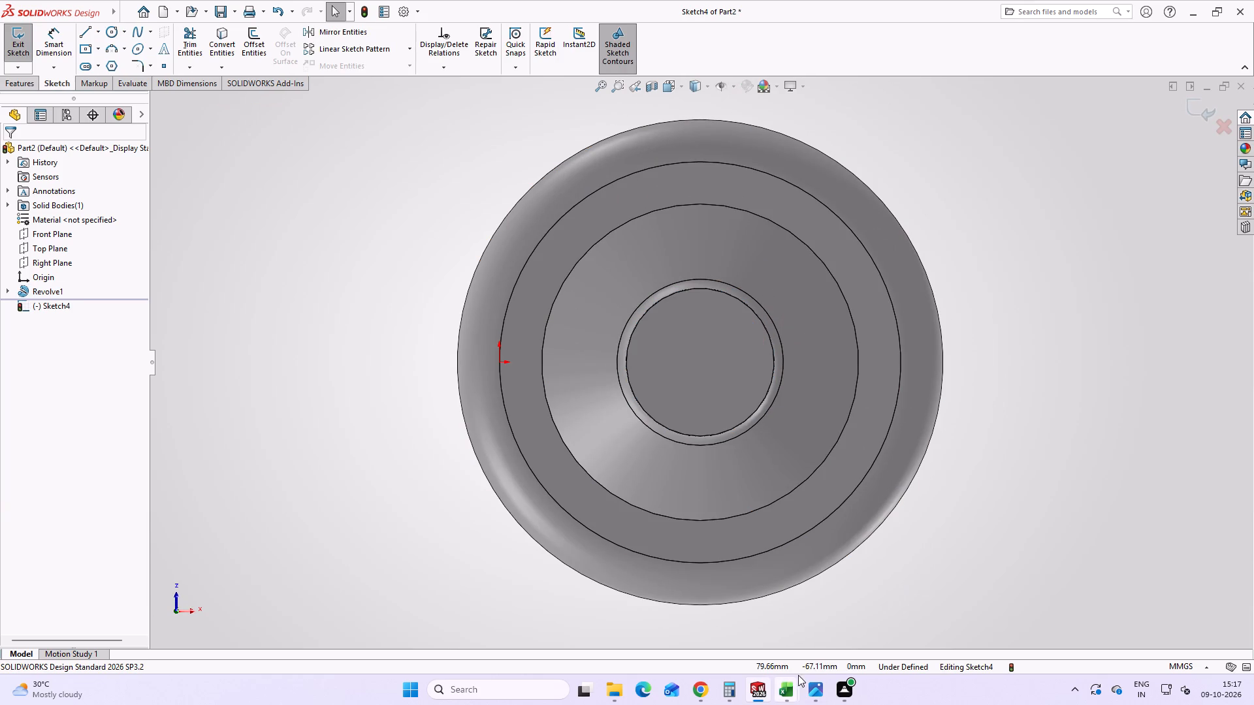
Check the hub's square recess in HANDWHEEL.png and sketch a centre rectangle about 16.7 by 17.3 mm centred on the hub face.
left_click(811, 686)
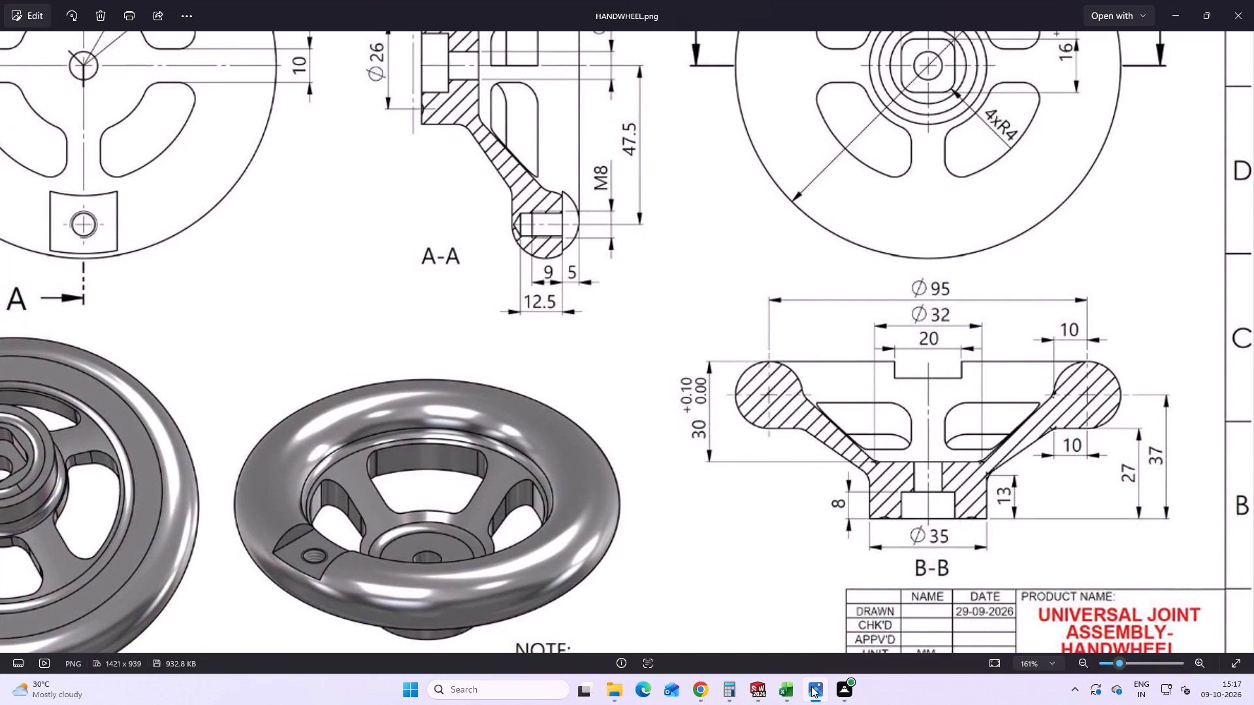
scroll(660, 480, "down", 3)
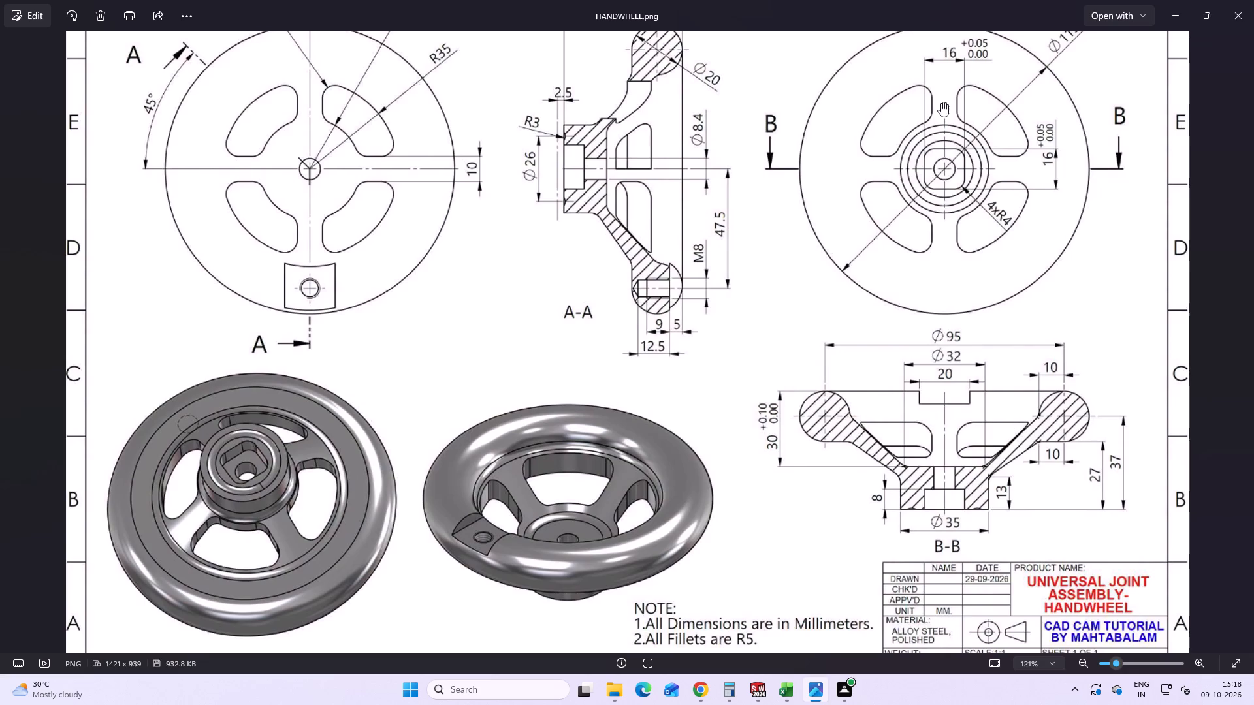
left_click(827, 687)
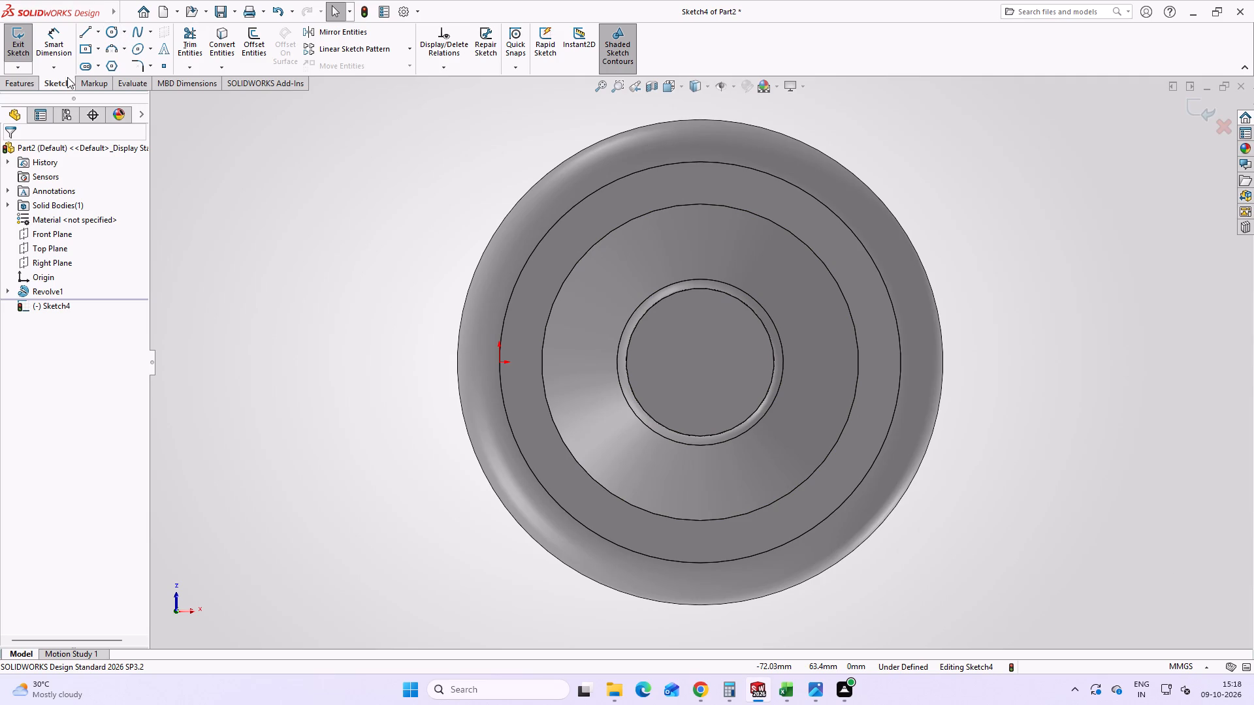
left_click(89, 49)
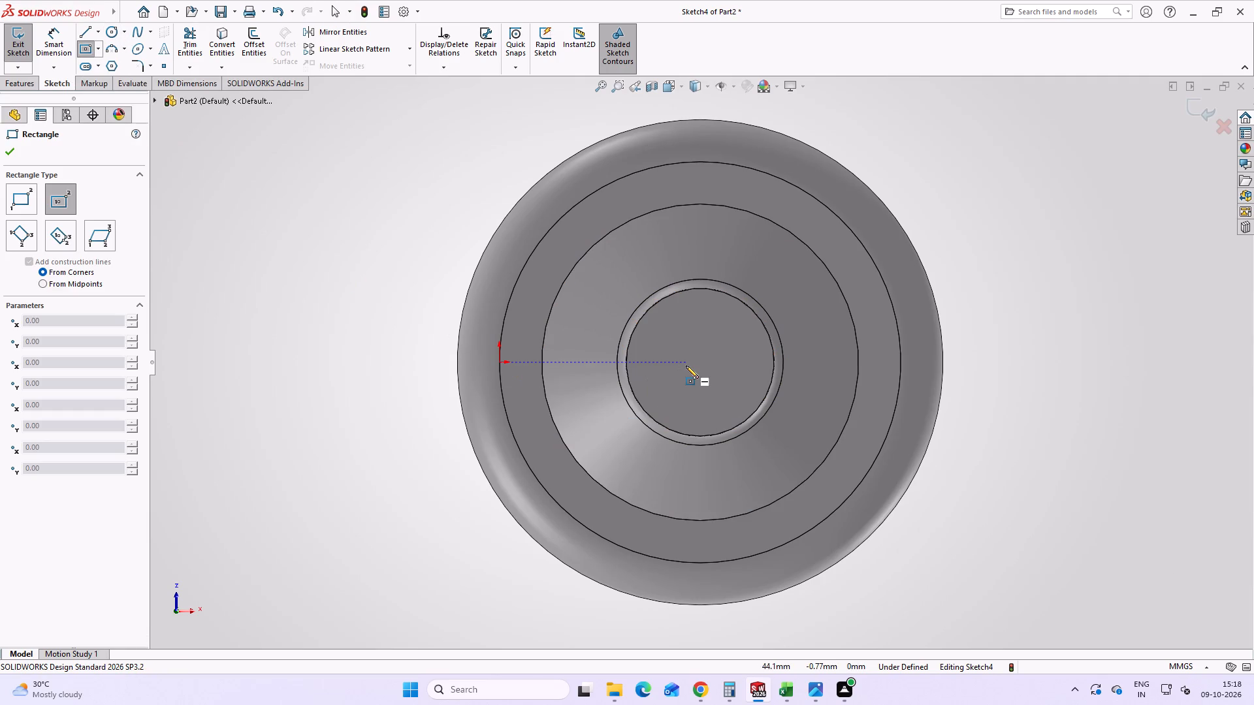
left_click(700, 364)
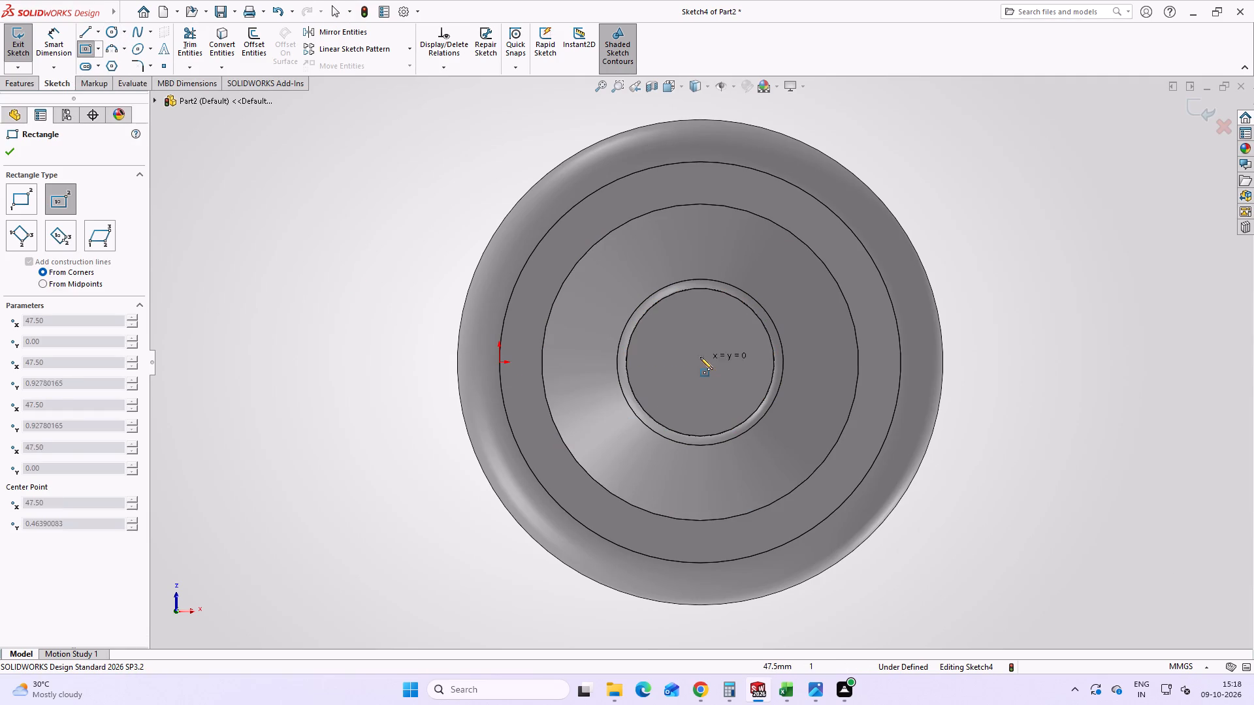
left_click(735, 326)
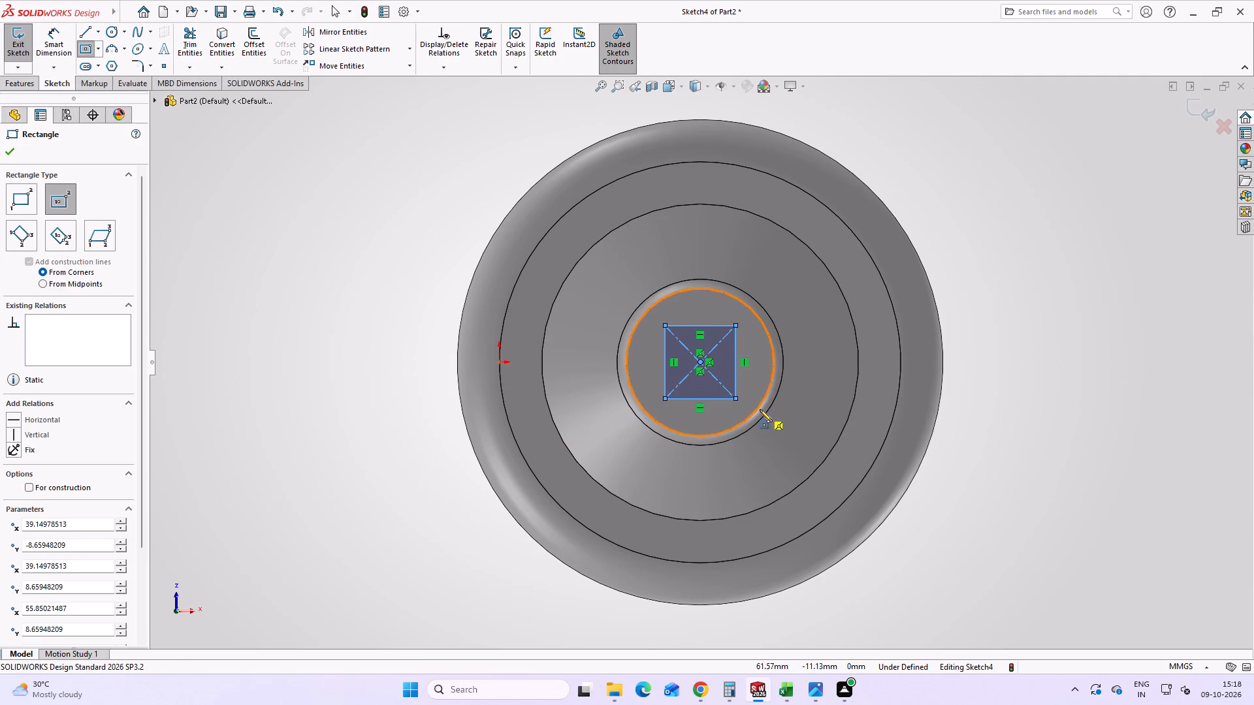
key("Escape")
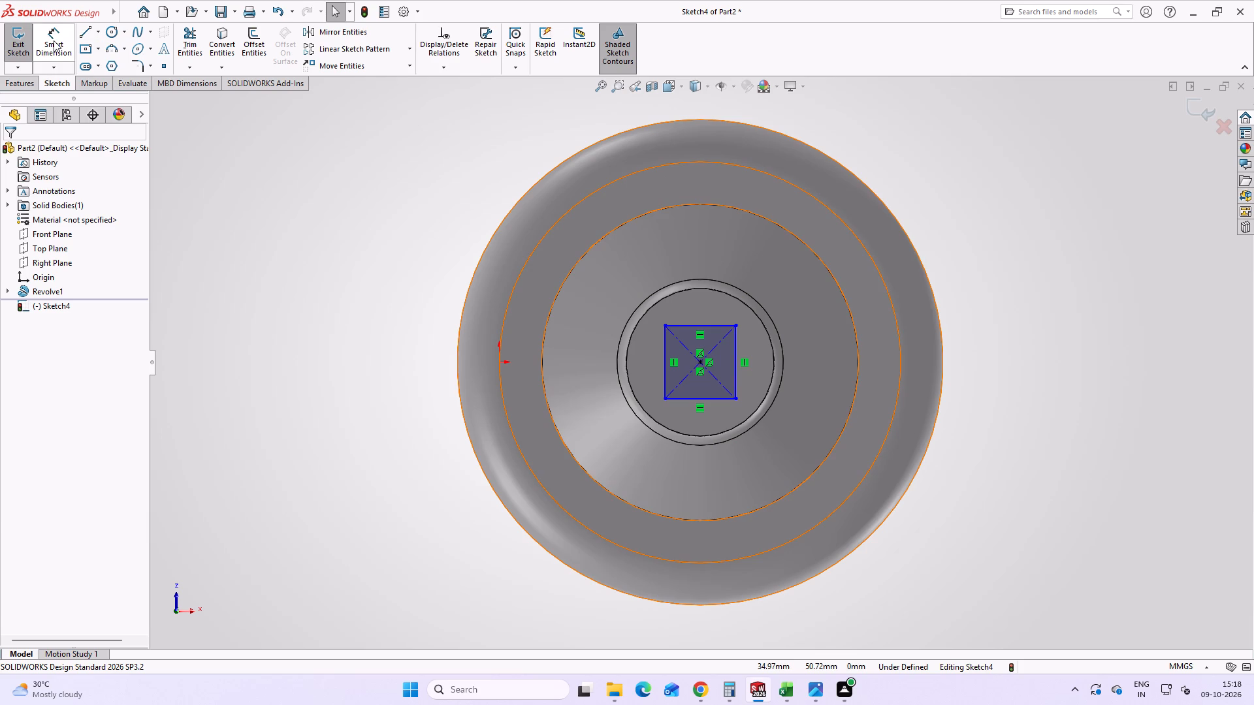
Dimension the rectangle's horizontal and vertical sides, setting both to 16 mm.
left_click(54, 40)
left_click(686, 322)
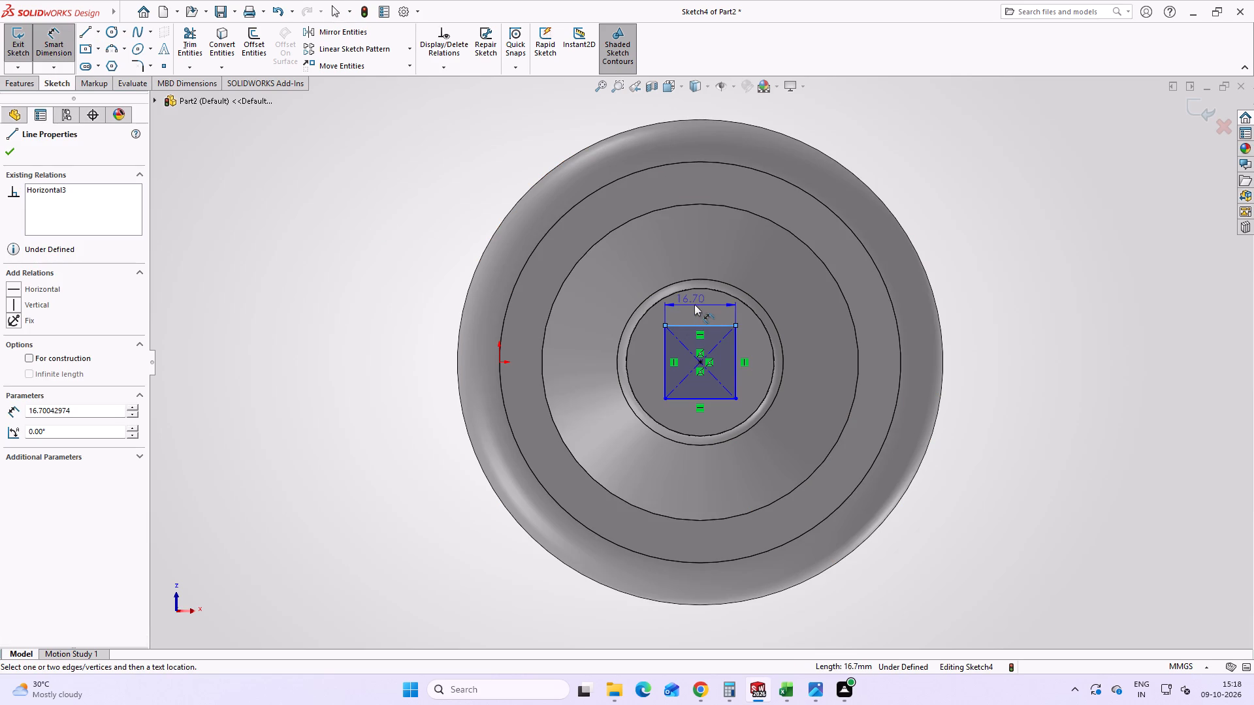
left_click(698, 304)
type("16")
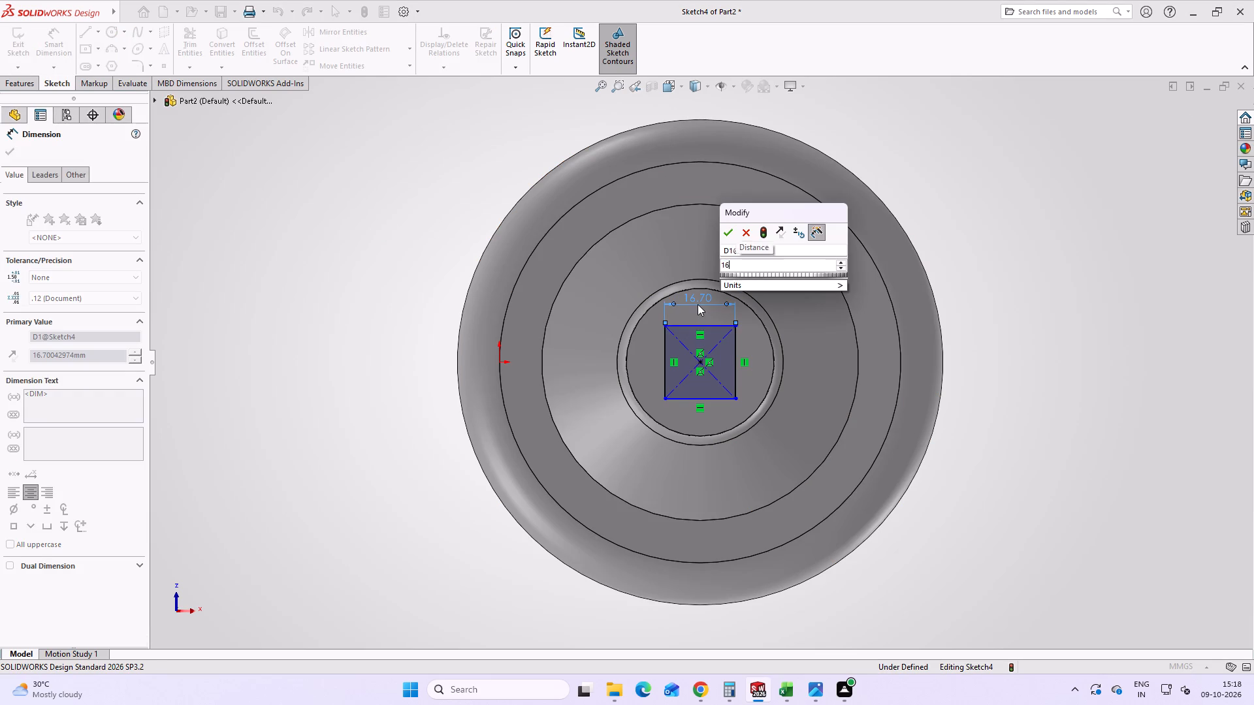
key("Return")
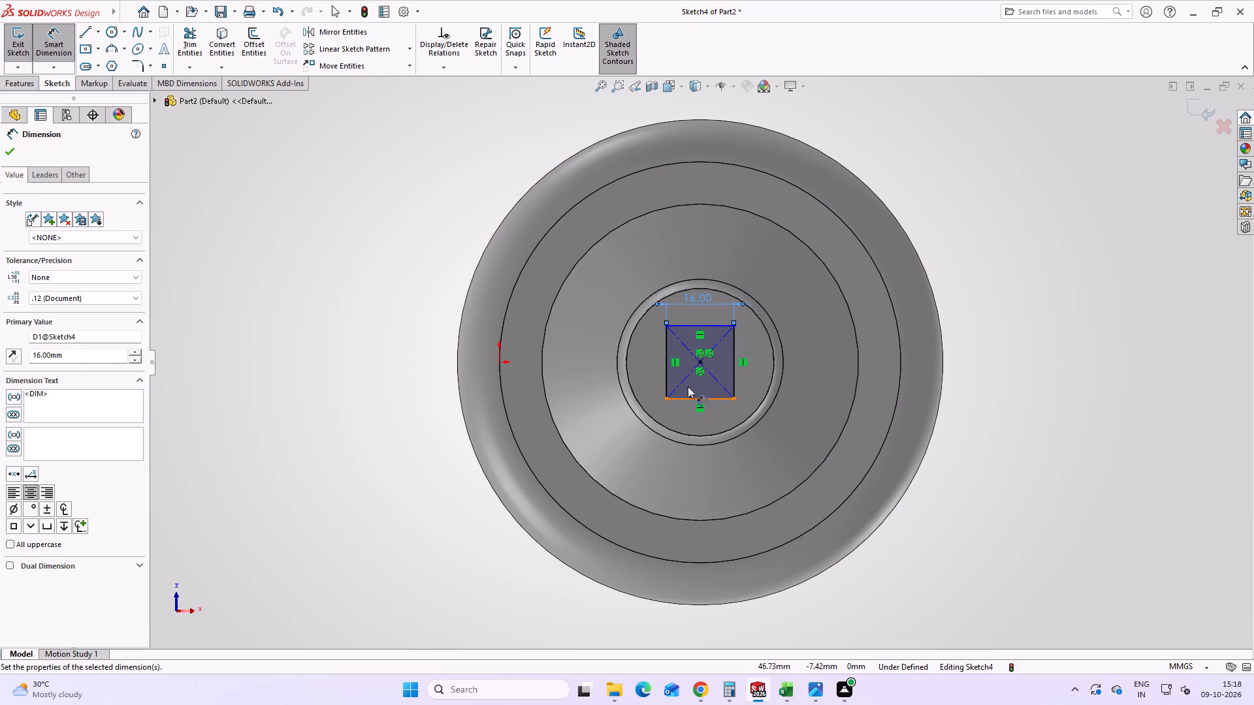
left_click(666, 371)
left_click(656, 366)
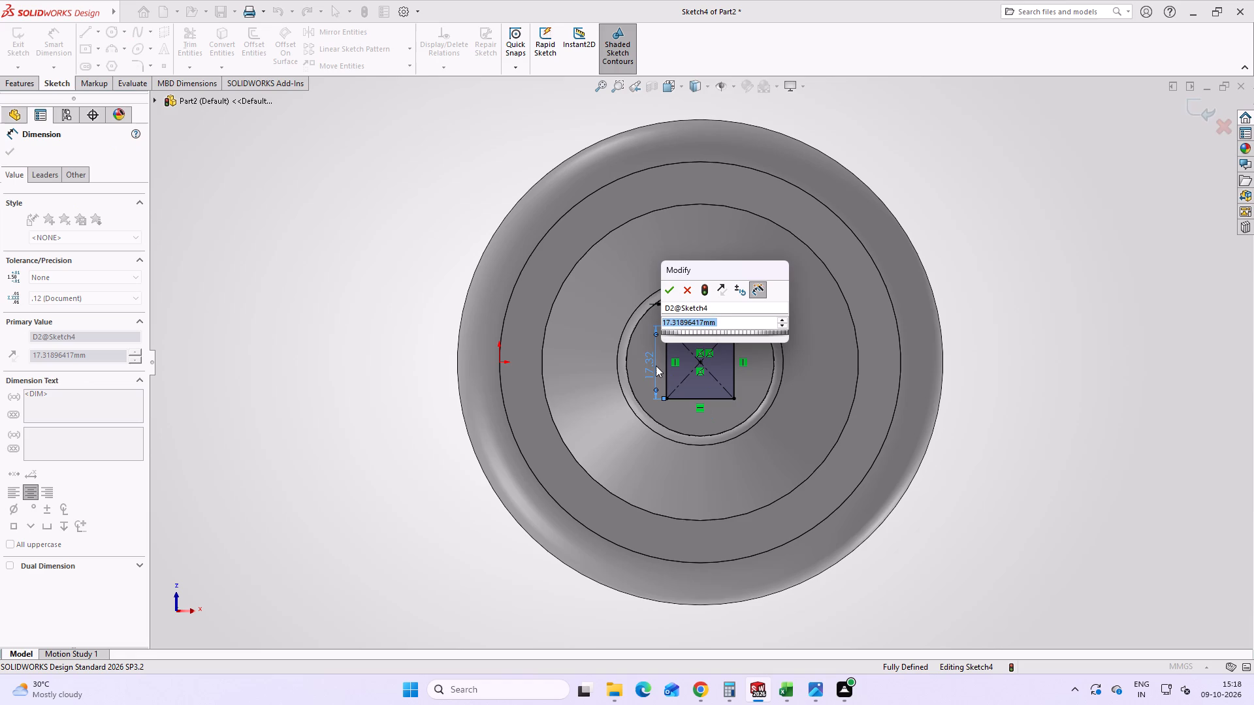
type("16")
key("Return")
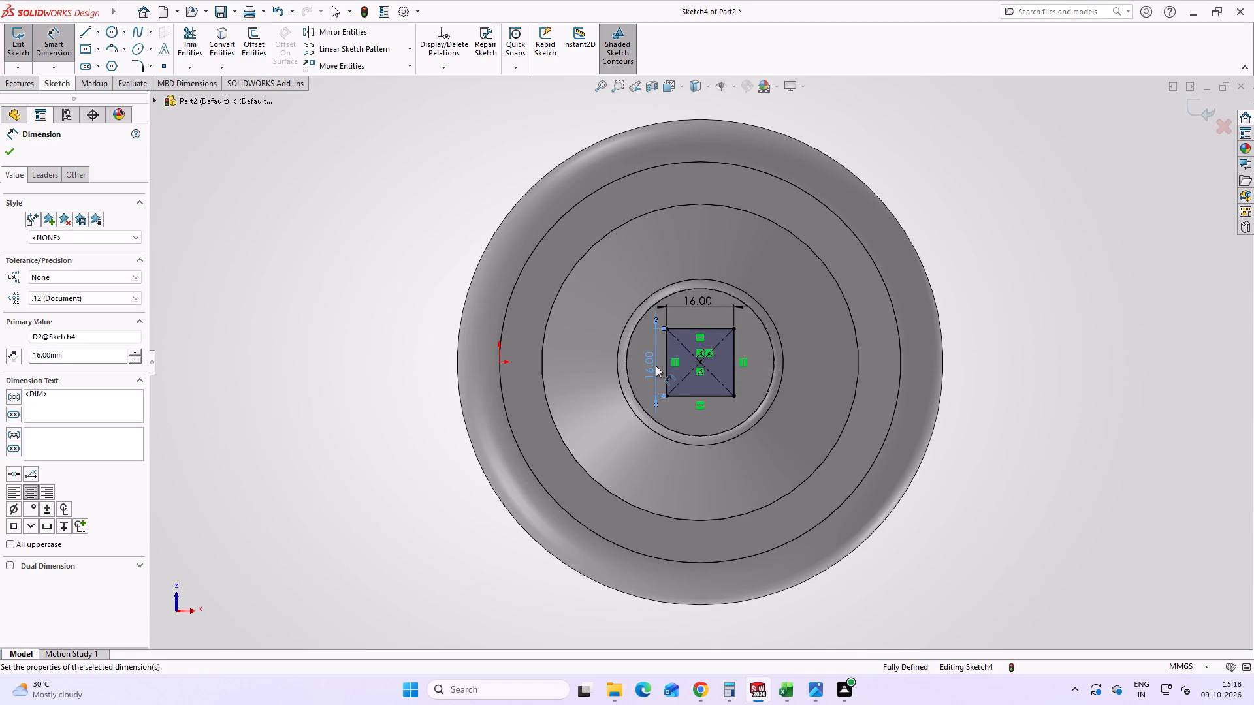
left_click(8, 153)
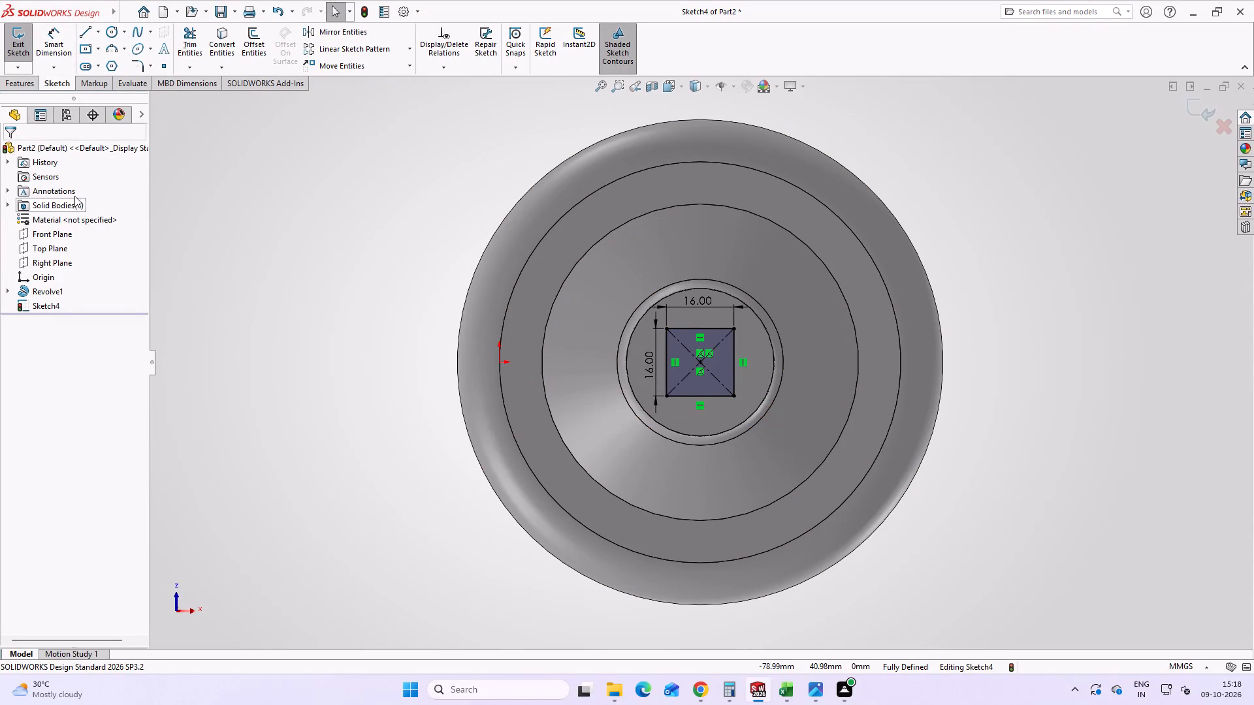
key("Escape")
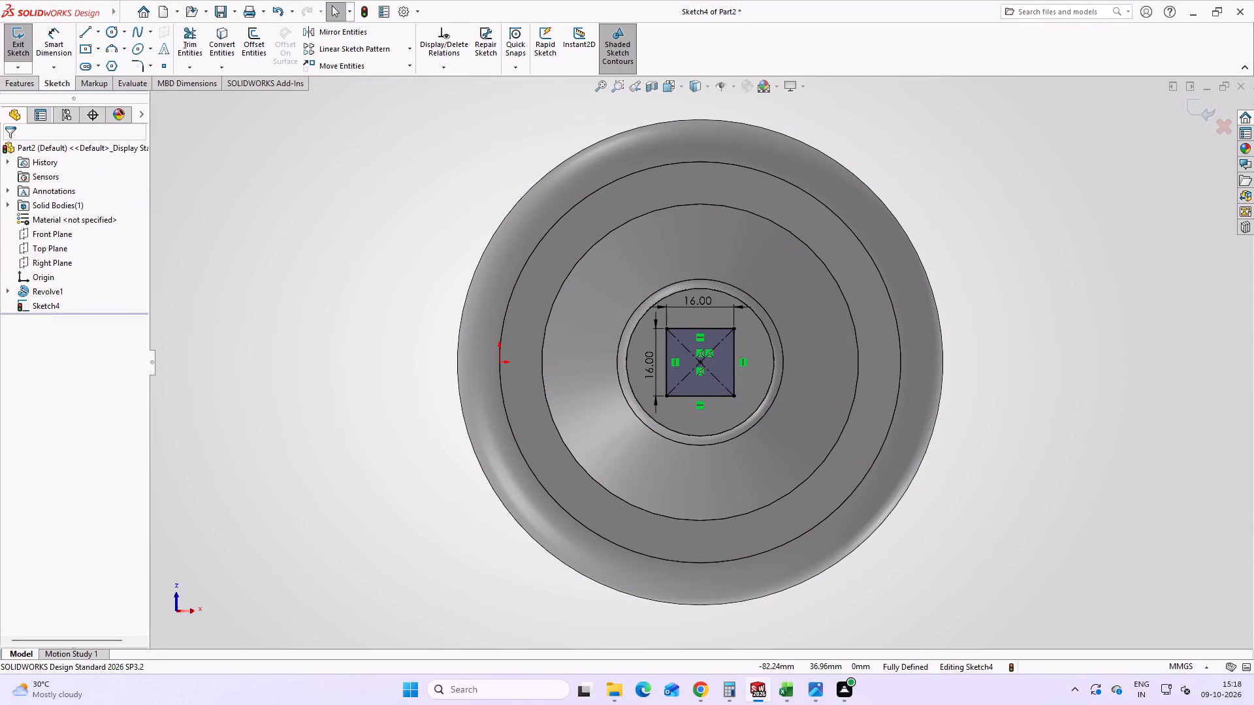
Cut the 16 mm square into the hub with a blind Extruded Cut 8 mm deep, checking the depth in HANDWHEEL.png.
left_click(23, 84)
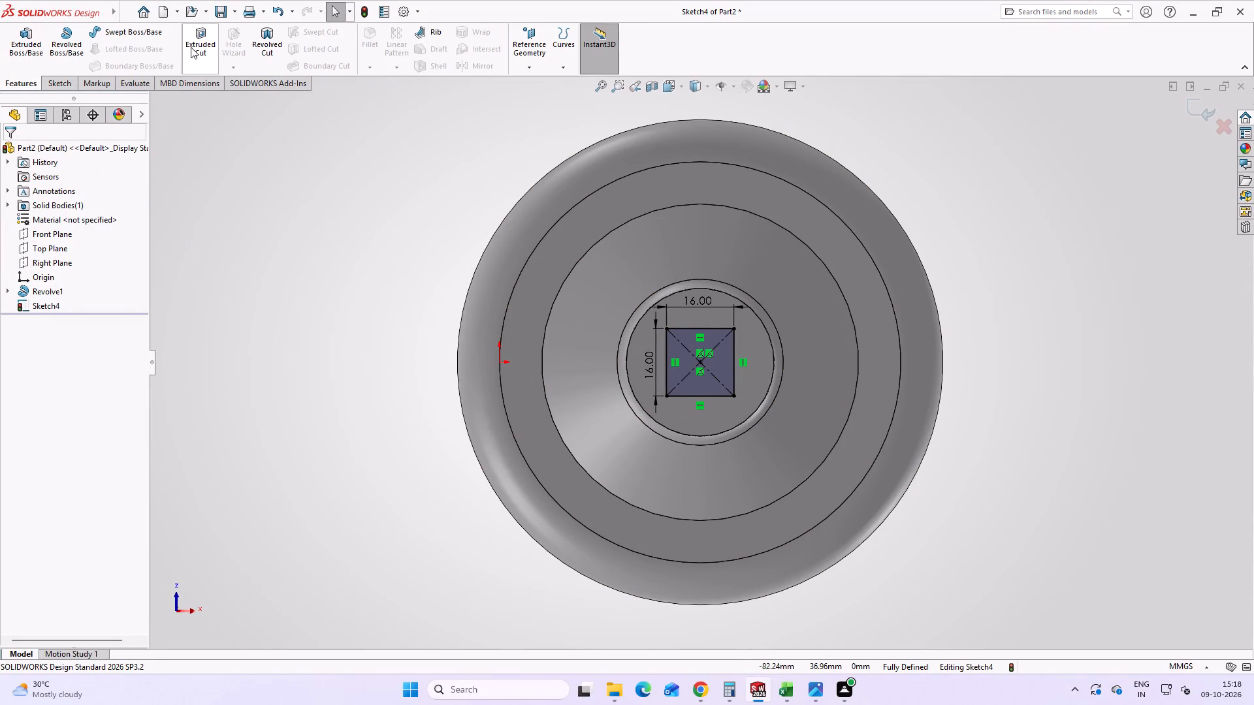
left_click(191, 47)
middle_click_drag(693, 452, 715, 295)
left_click(812, 684)
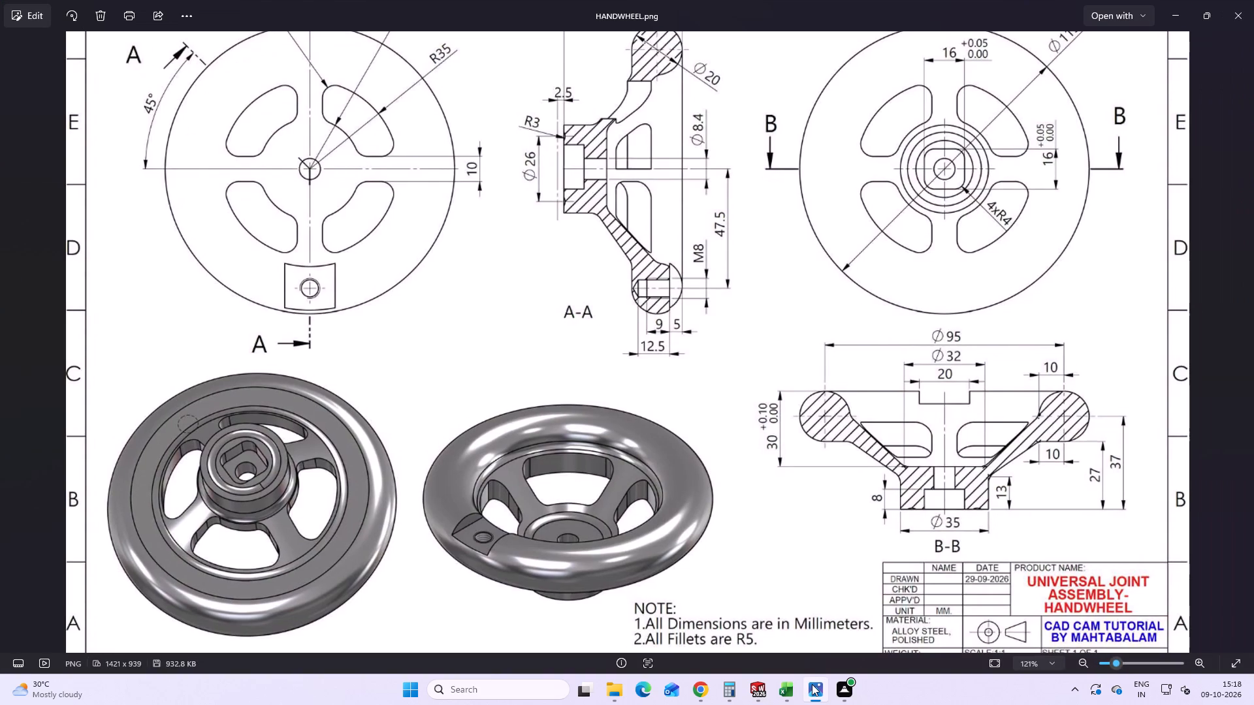
left_click(812, 684)
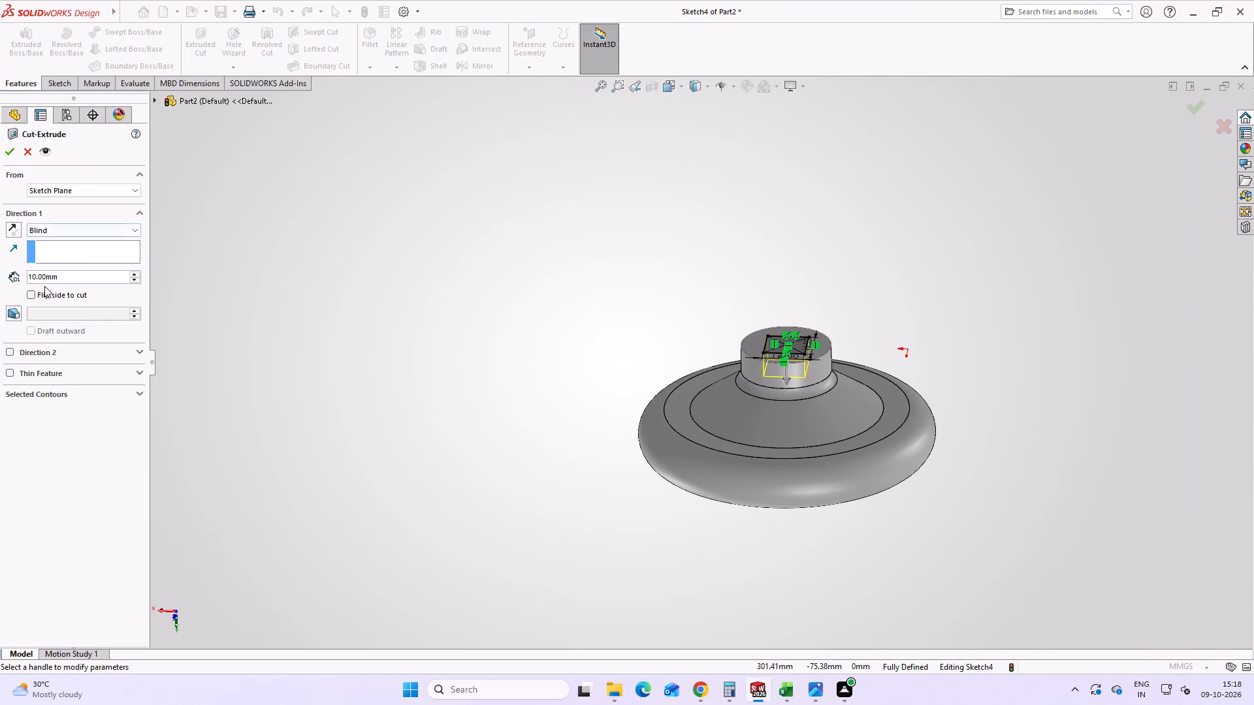
left_click(44, 282)
left_click_drag(61, 277, 1, 276)
key("8")
key("Return")
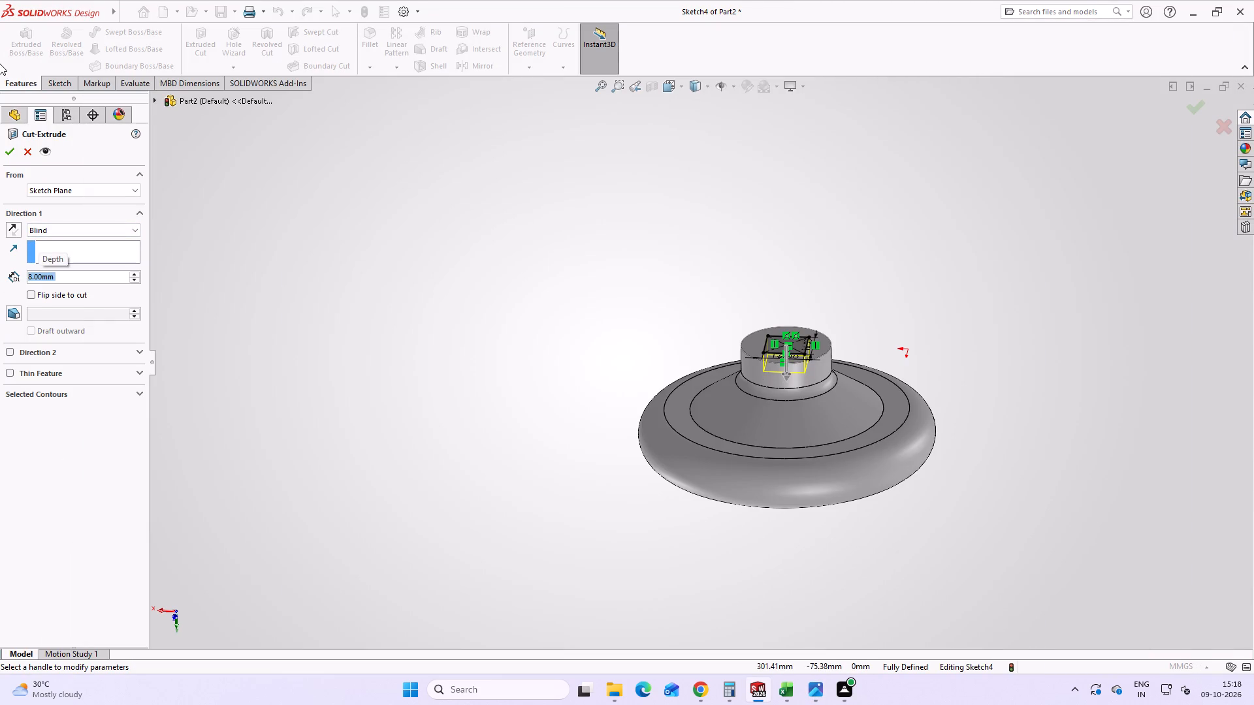
left_click(9, 155)
left_click(453, 236)
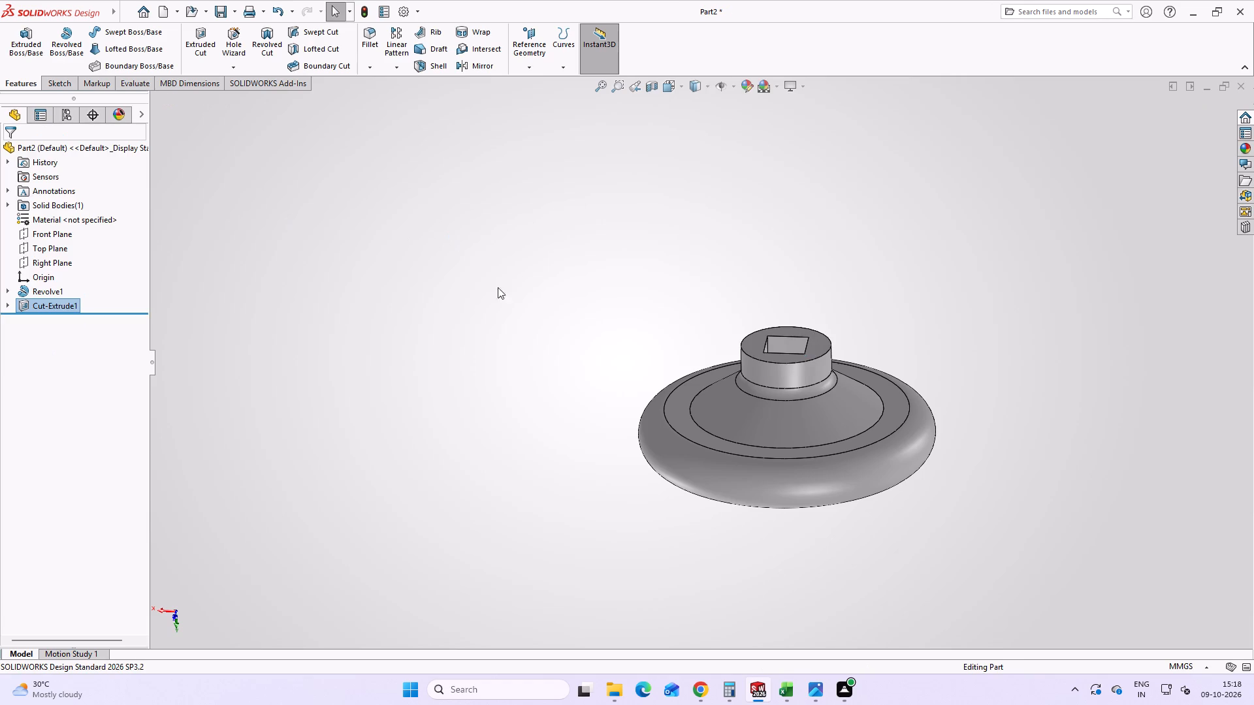
Examine the square pocket in the hub from several angles and compare its corners with the HANDWHEEL.png drawing.
middle_click_drag(804, 334, 796, 497)
scroll(815, 405, "down", 4)
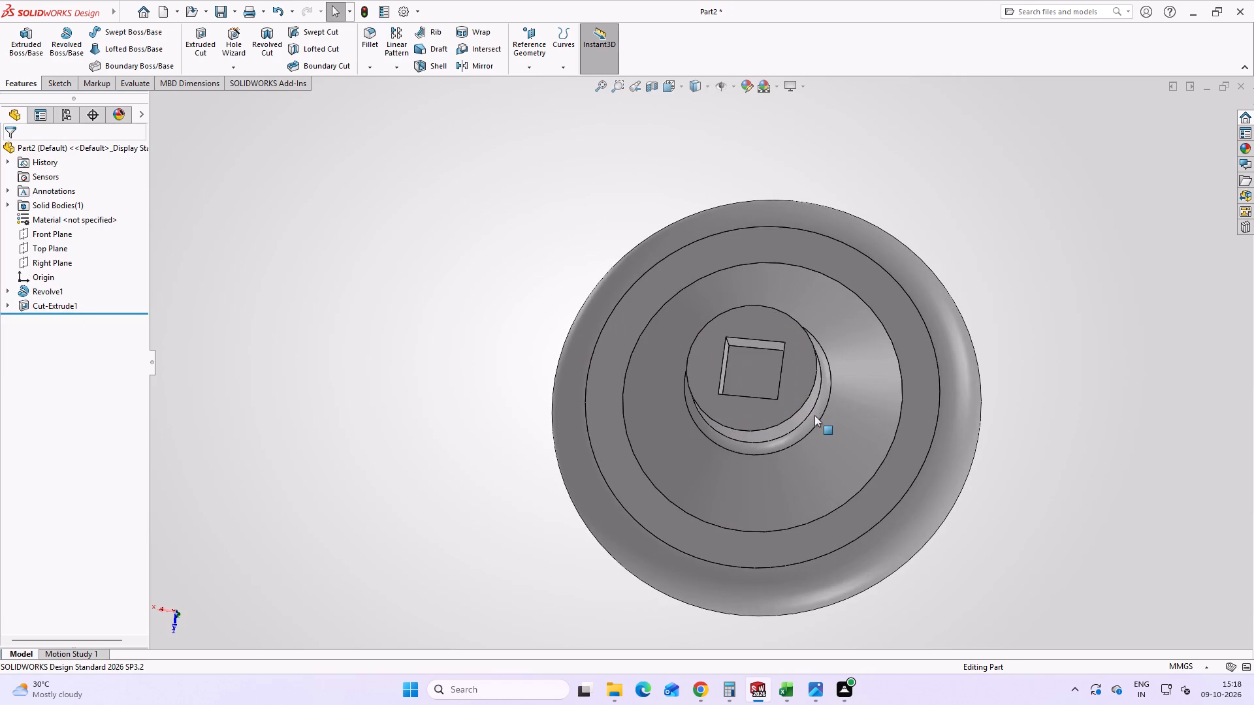
scroll(751, 402, "up", 1)
middle_click_drag(751, 402, 763, 332)
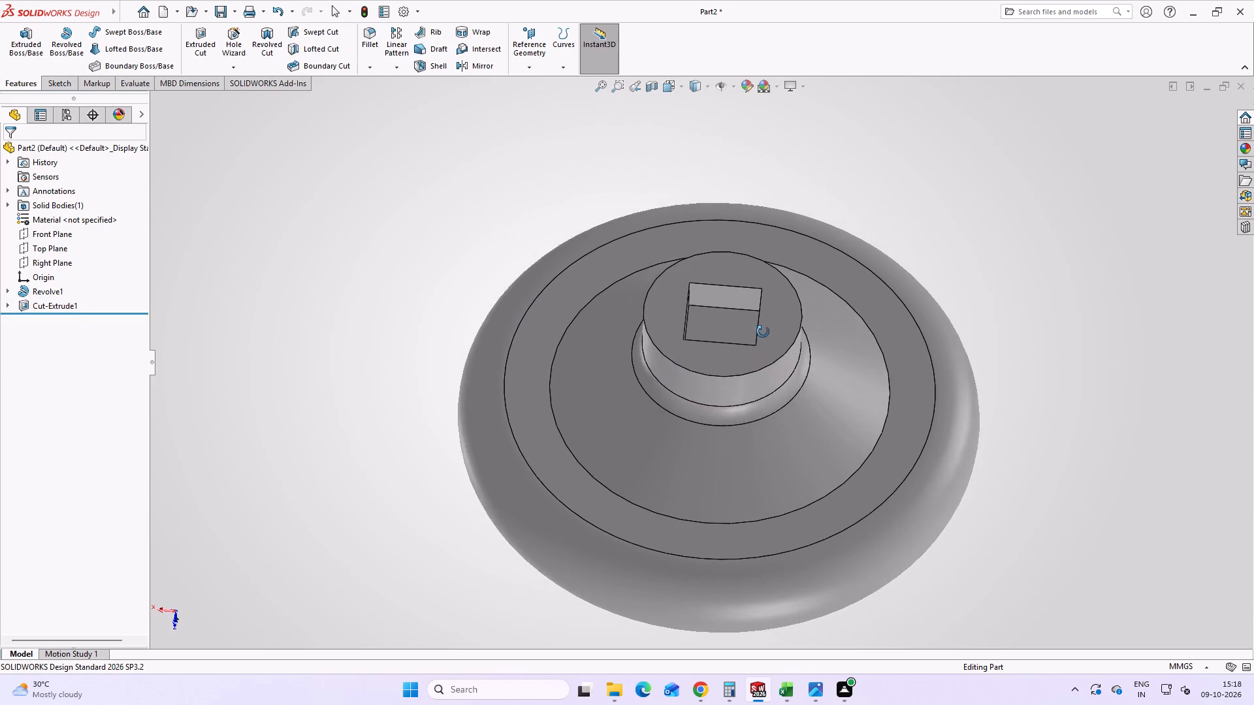
middle_click_drag(763, 332, 759, 483)
left_click(1061, 318)
middle_click_drag(760, 388, 749, 367)
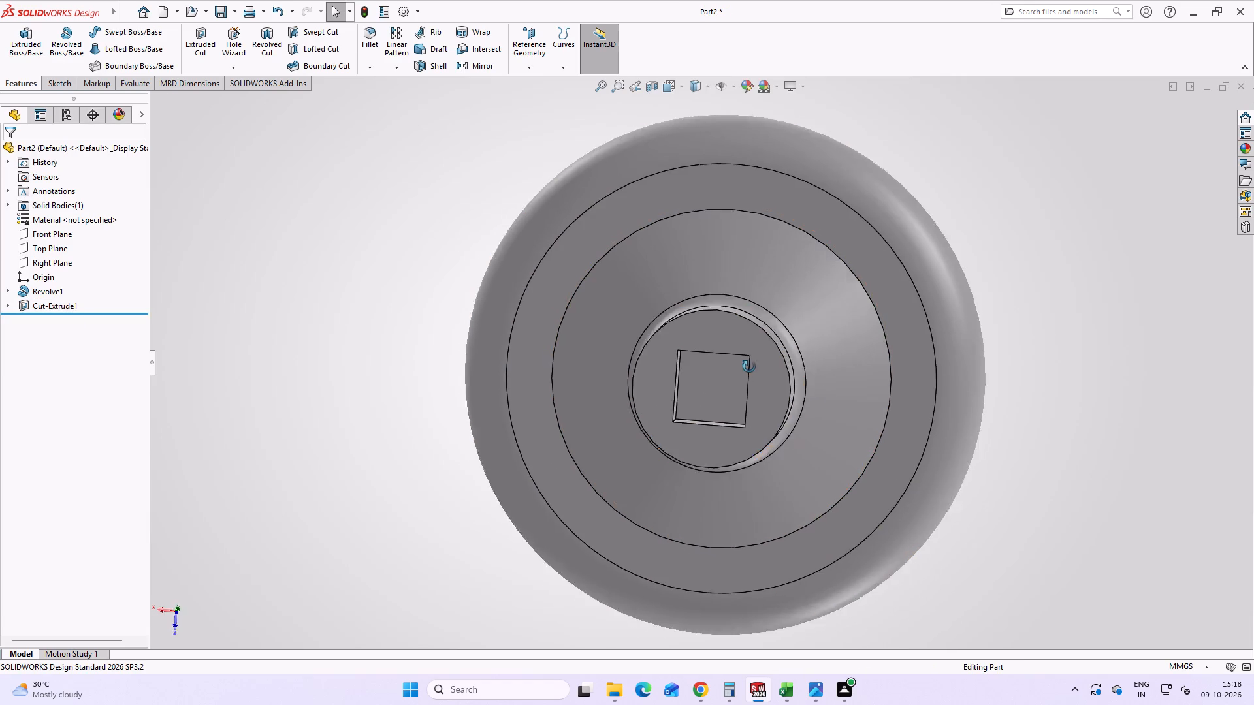
middle_click_drag(749, 367, 776, 221)
scroll(765, 296, "down", 4)
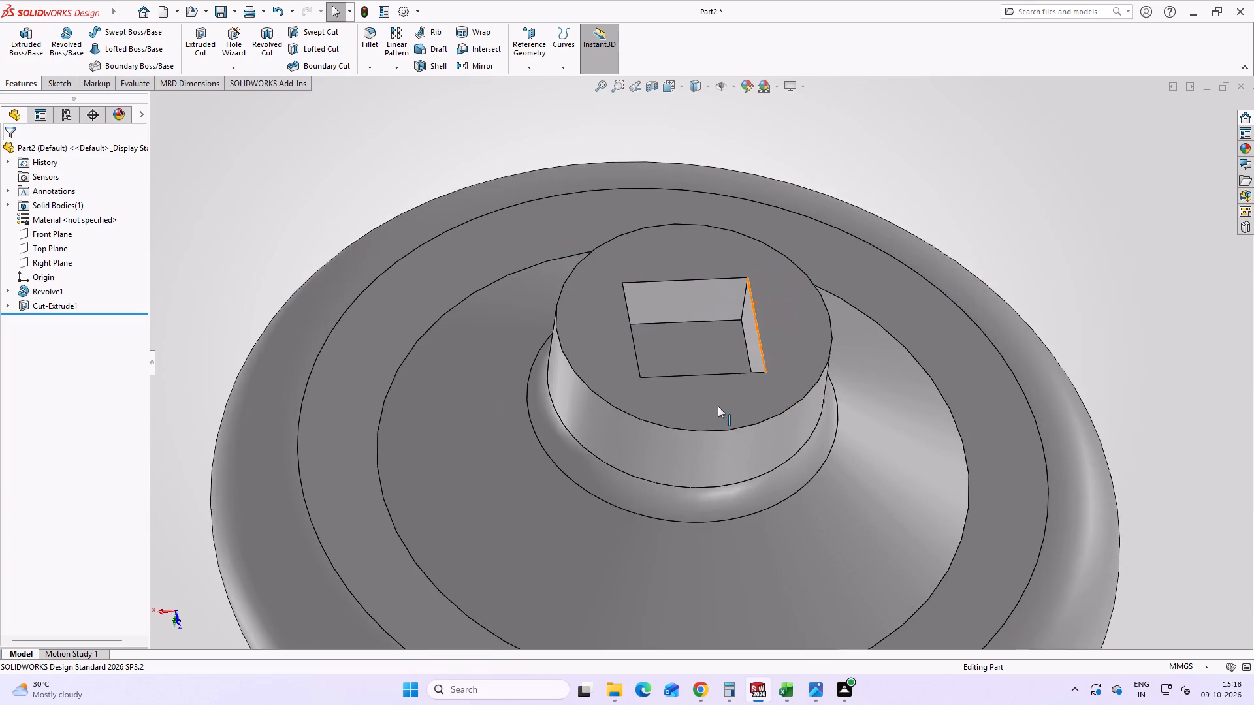
scroll(718, 410, "down", 5)
middle_click_drag(718, 411, 715, 447)
left_click(814, 690)
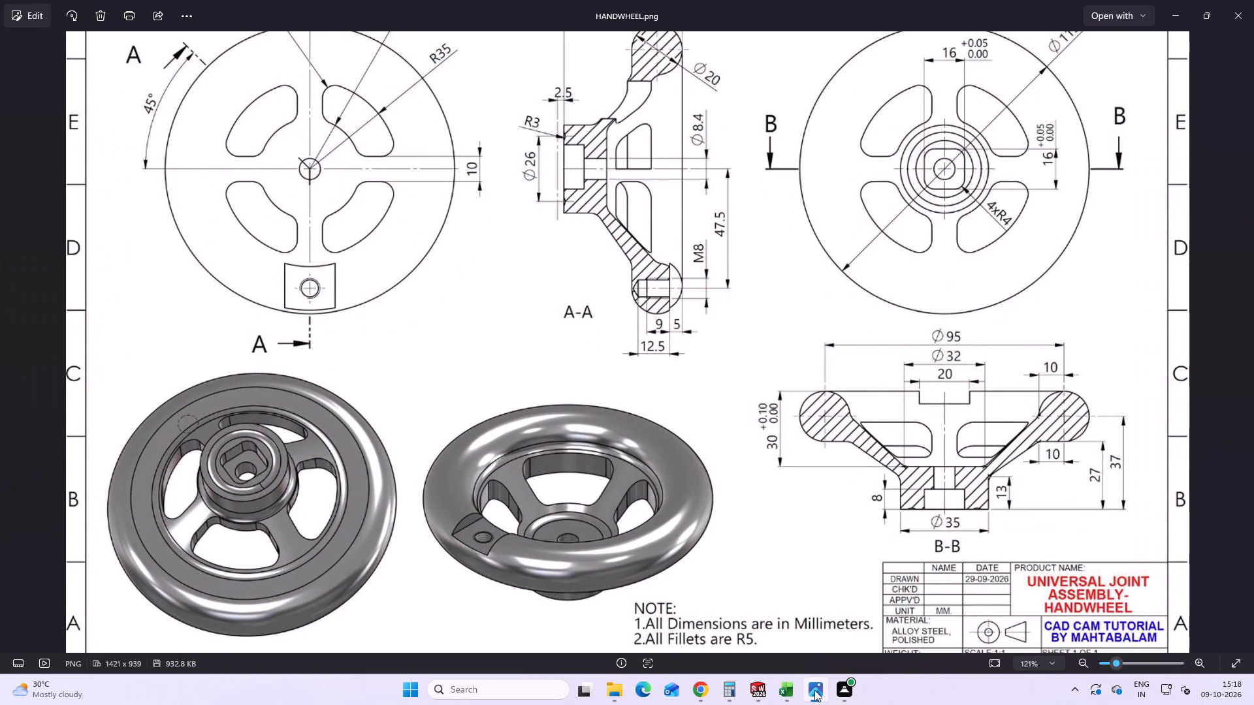
left_click(815, 689)
Edit the square pocket's sketch, round all four corners with 5 mm sketch fillets, and exit the sketch to rebuild the cut.
scroll(583, 325, "up", 3)
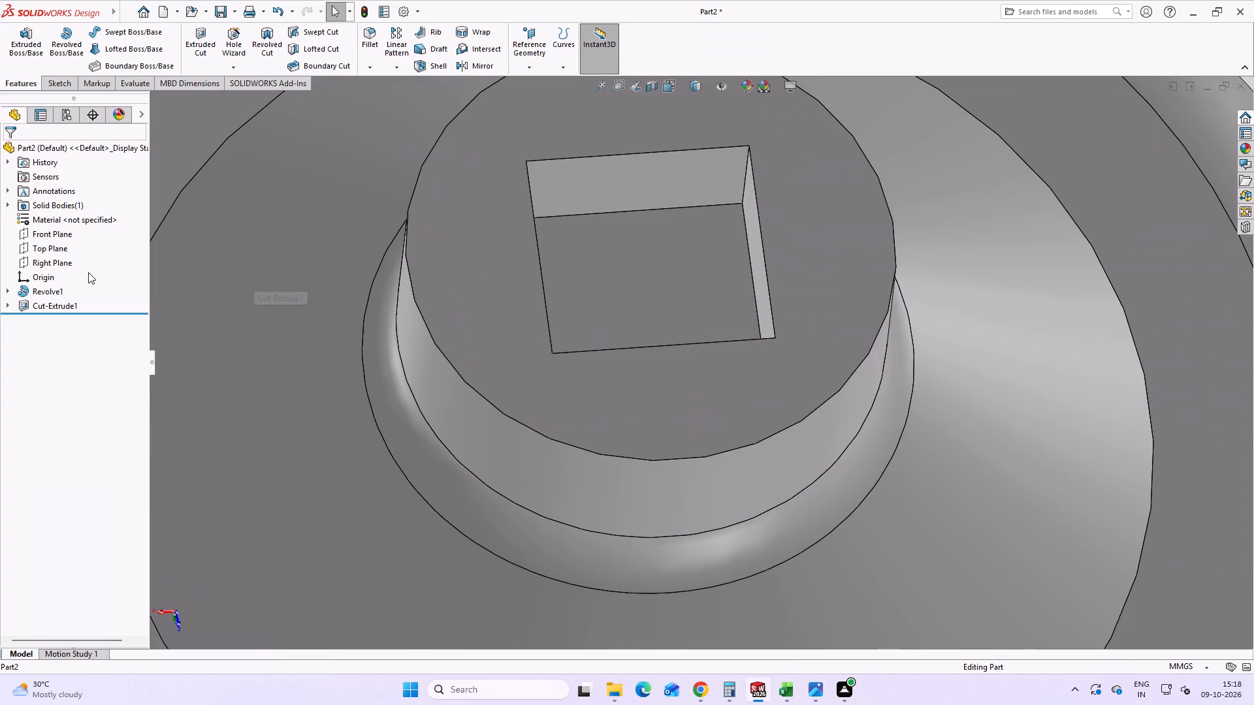
left_click(67, 304)
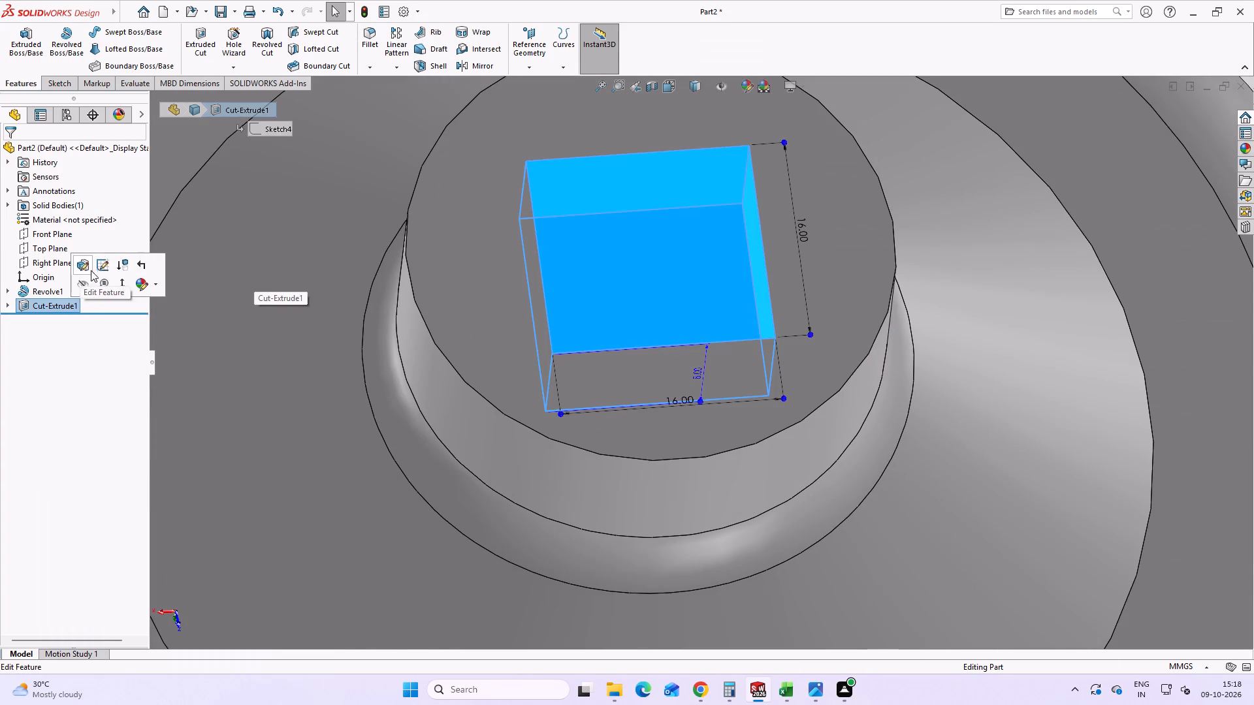
left_click(98, 269)
left_click(344, 250)
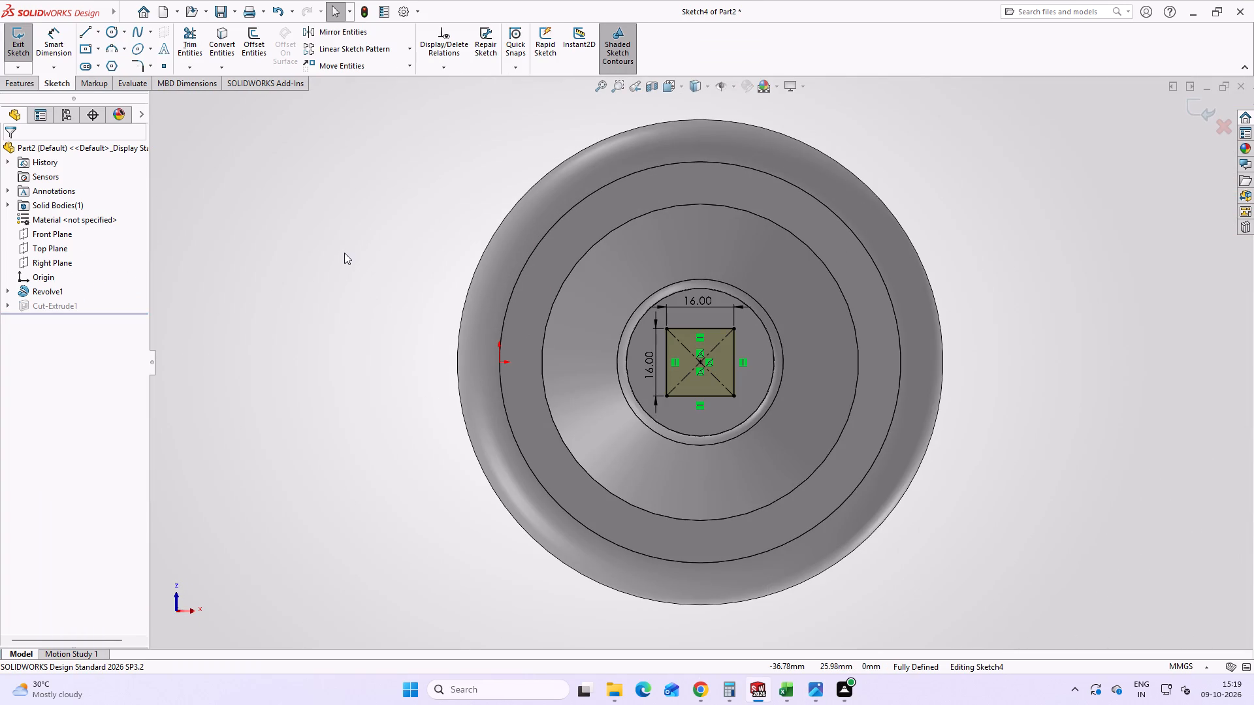
left_click(142, 68)
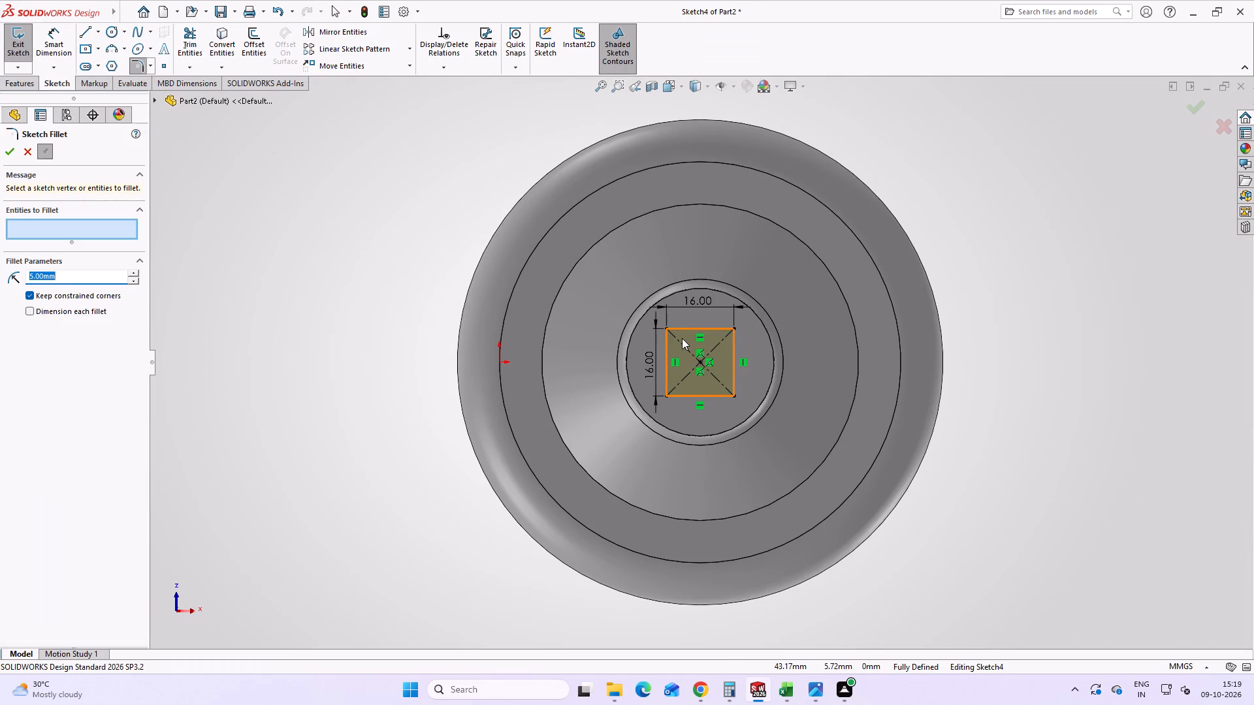
left_click(679, 330)
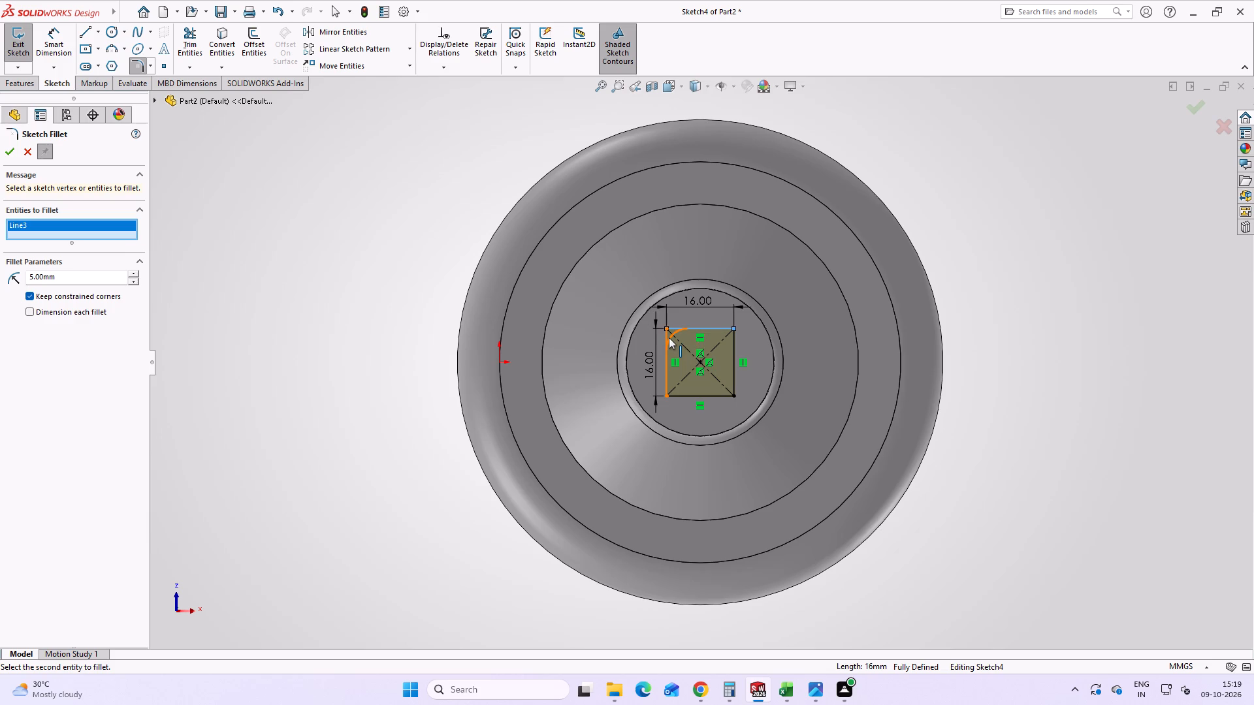
left_click(669, 337)
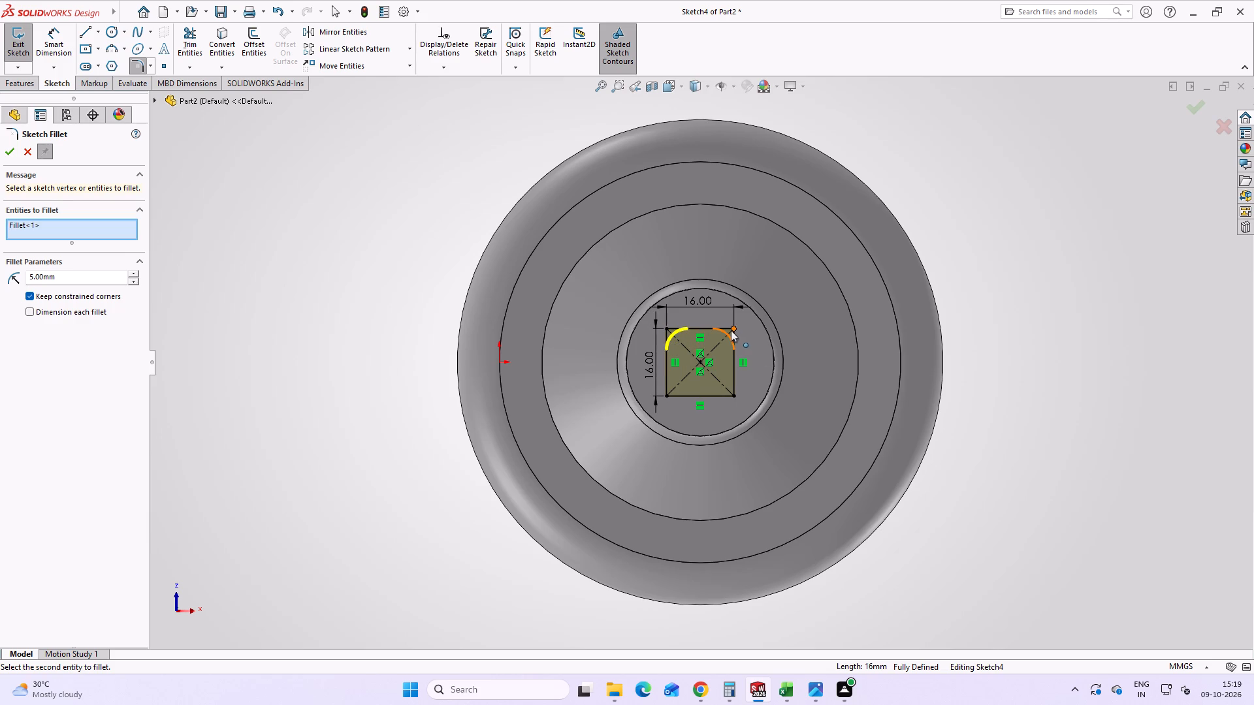
left_click(728, 331)
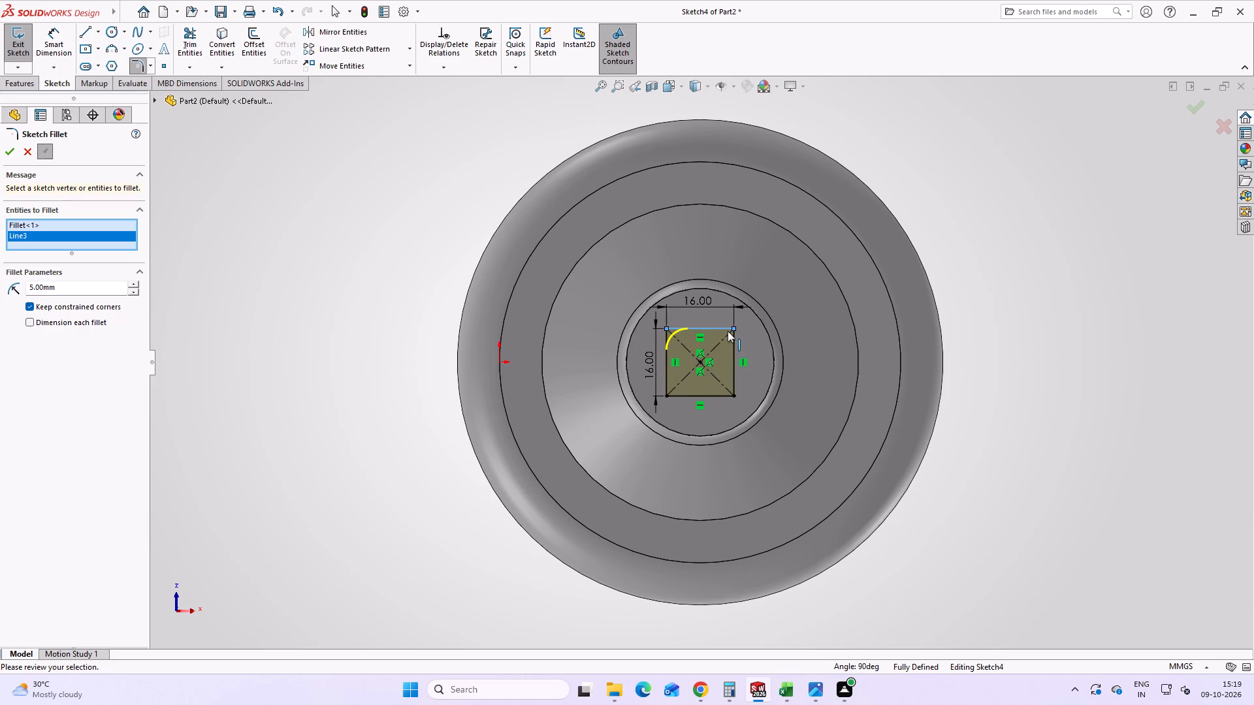
left_click(732, 343)
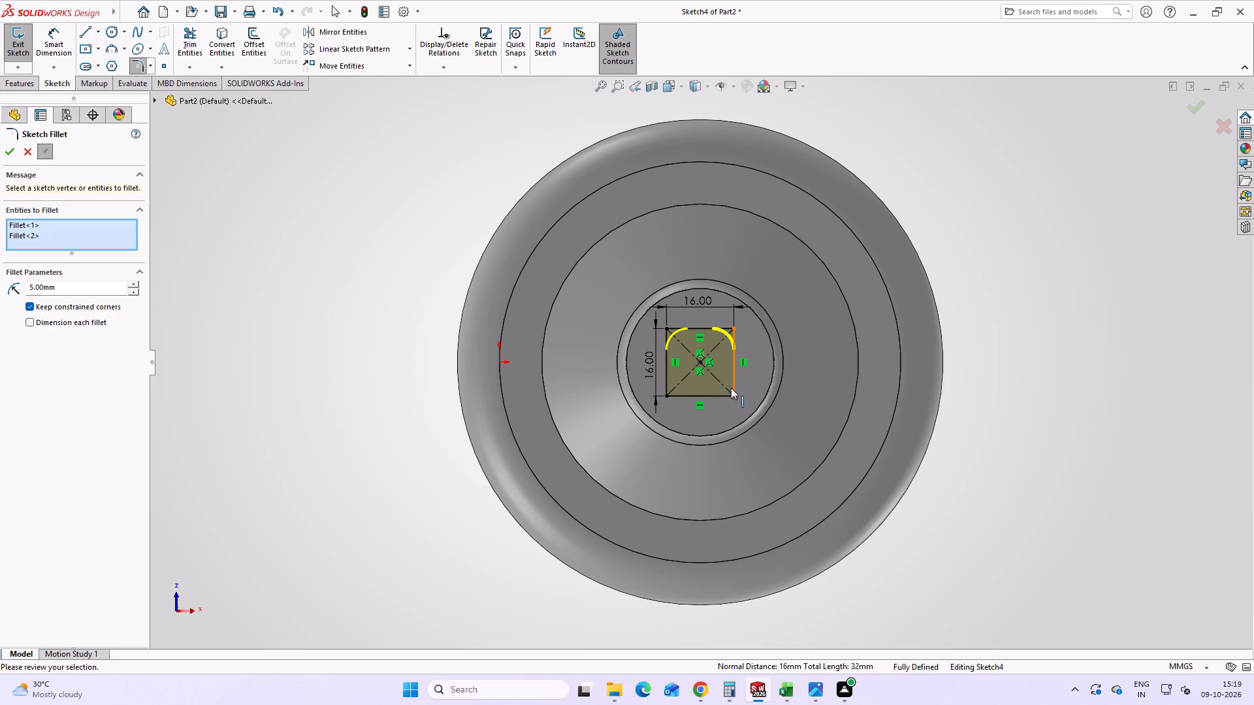
left_click(733, 383)
left_click(729, 394)
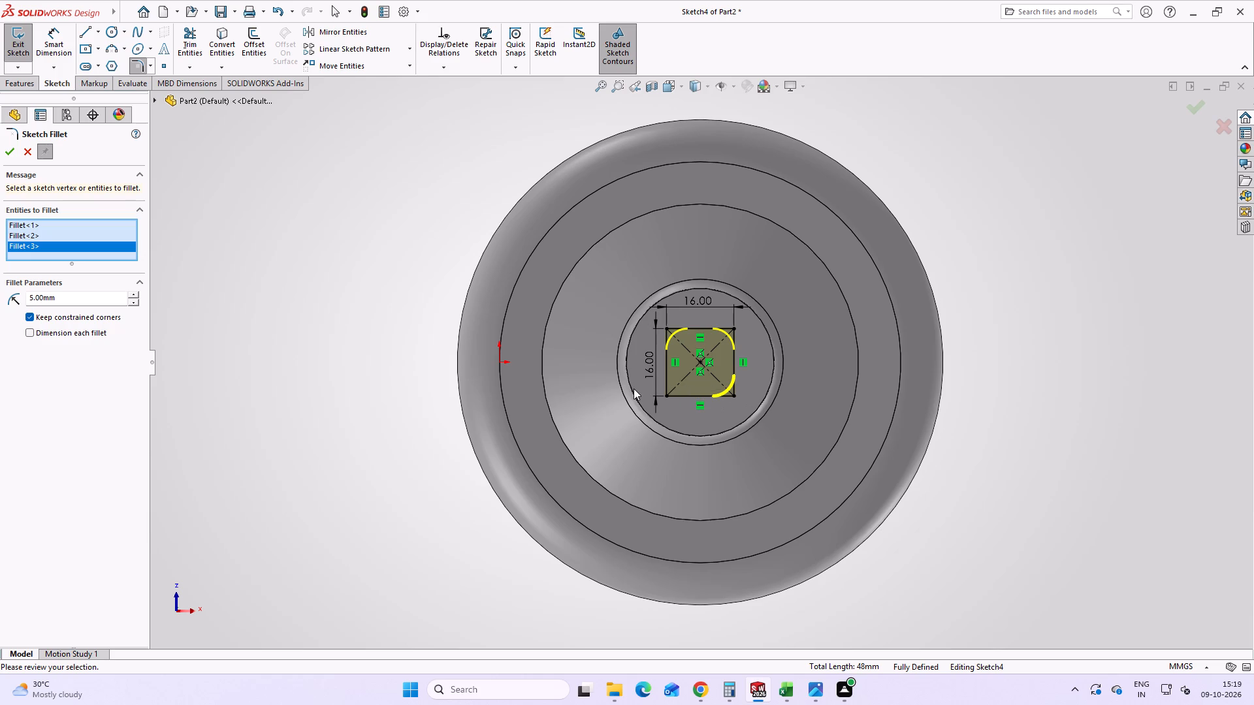
left_click(663, 384)
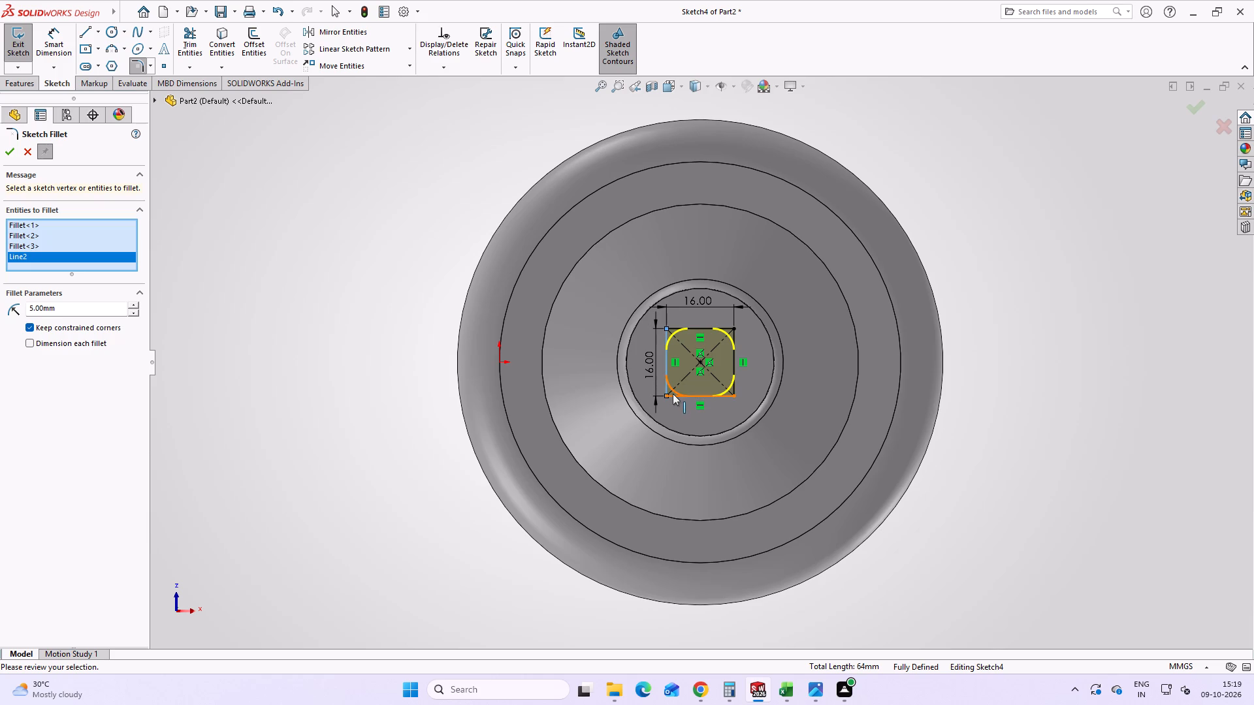
left_click(673, 394)
left_click(11, 156)
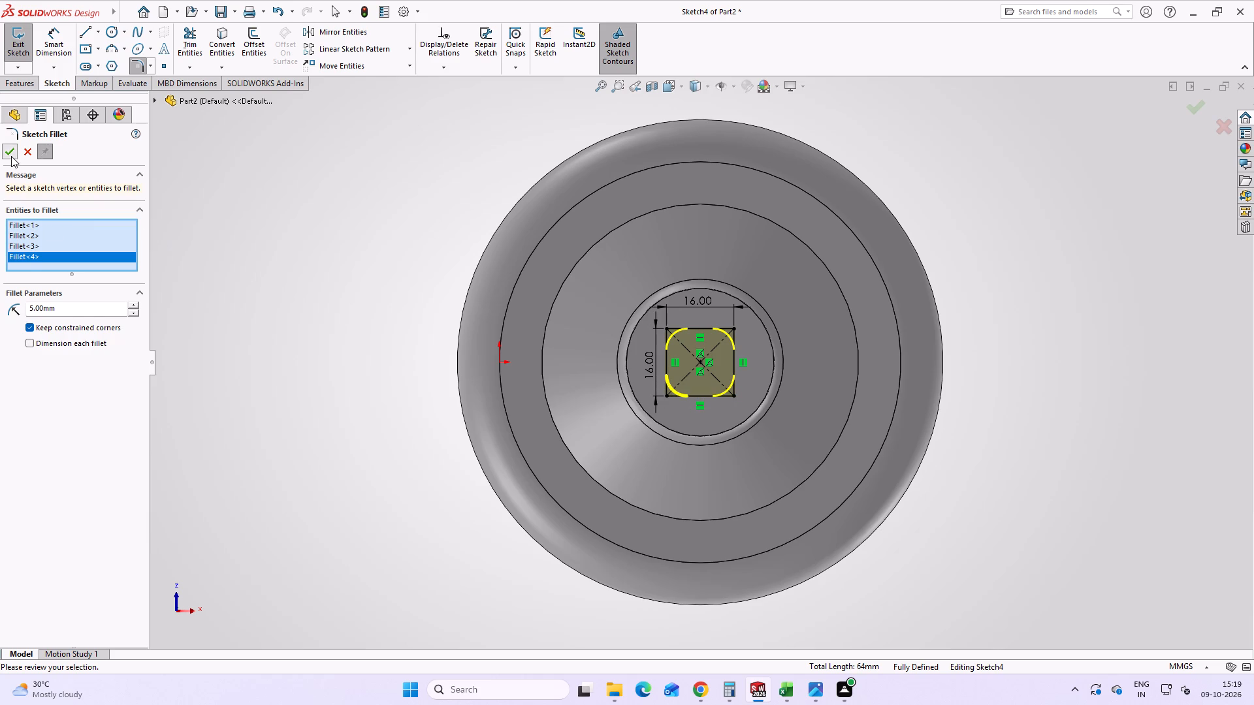
left_click(236, 433)
scroll(463, 452, "up", 1)
left_click(14, 155)
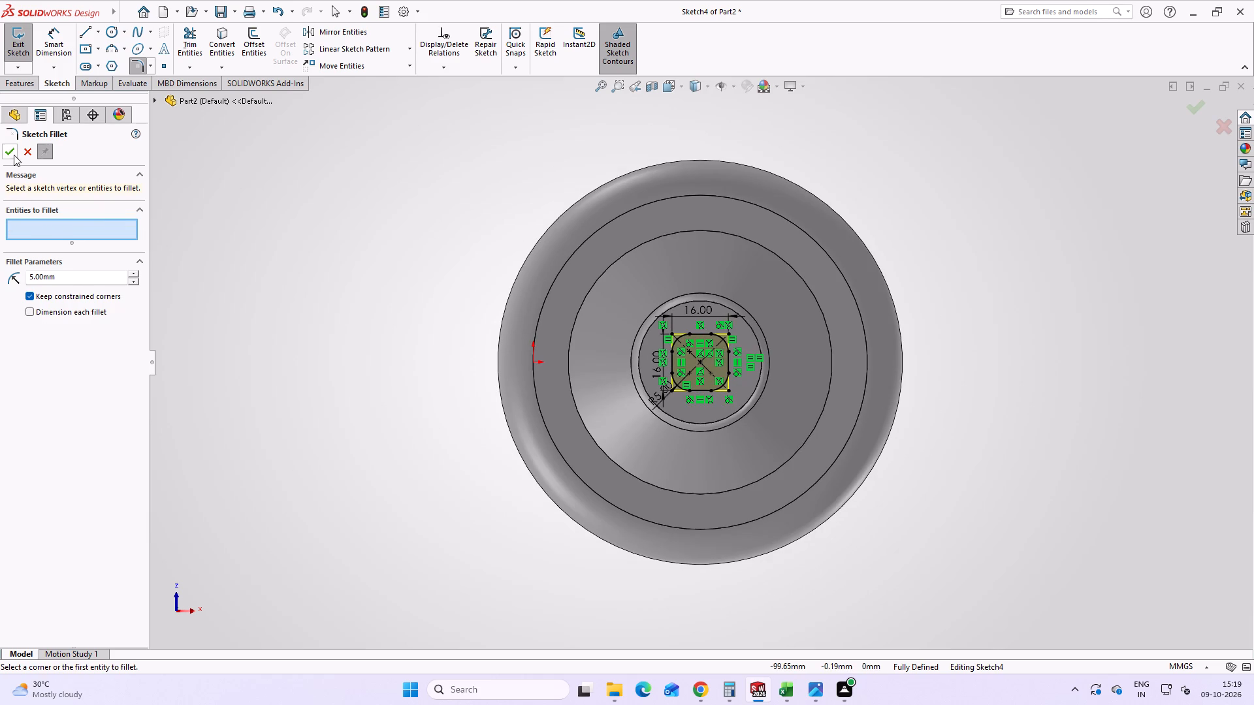
middle_click_drag(535, 458, 536, 316)
left_click(446, 376)
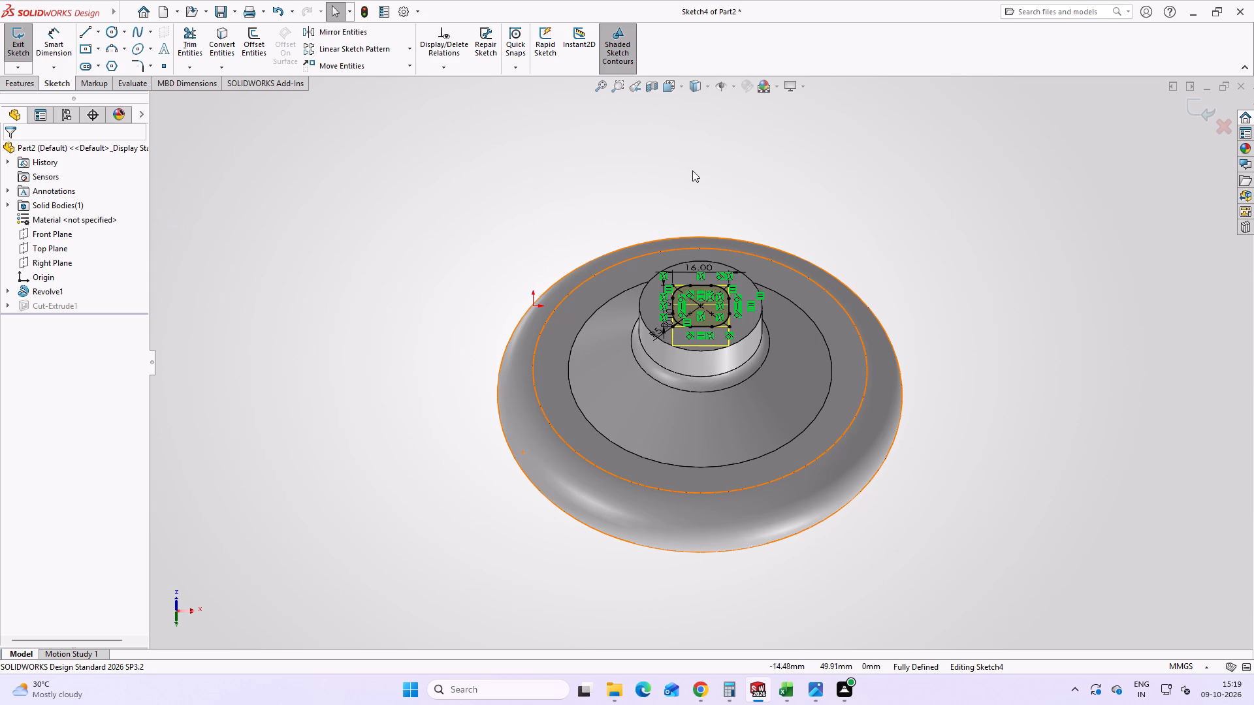
left_click(1191, 106)
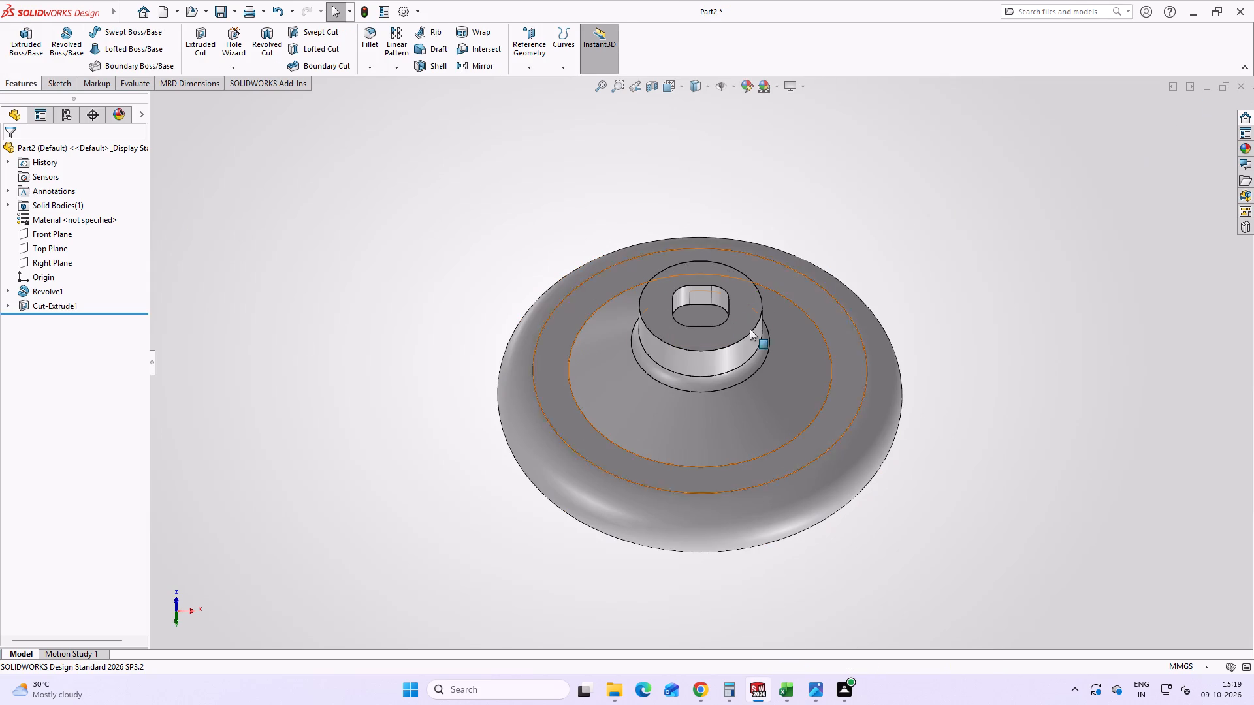
Start a sketch on the hub's end face and draw a circle of about 4.35 mm radius centred on the pocket.
left_click(443, 351)
middle_click_drag(702, 329, 681, 430)
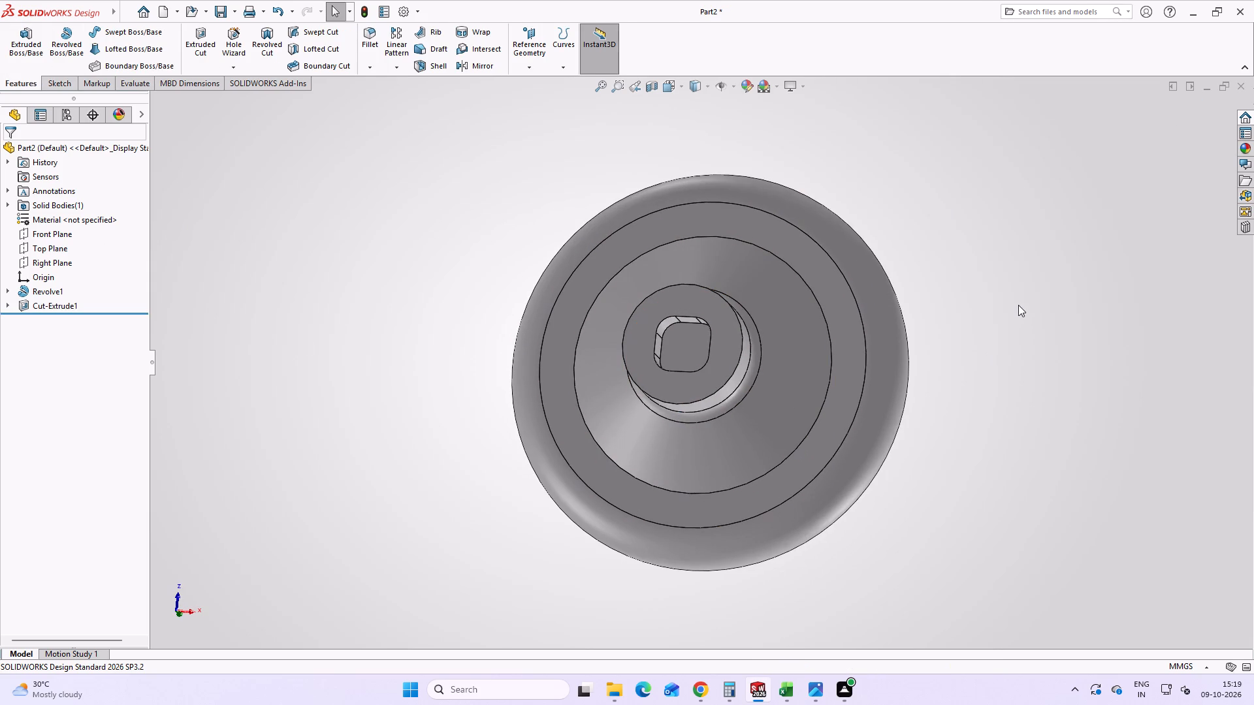
left_click(1018, 305)
middle_click_drag(770, 366, 808, 388)
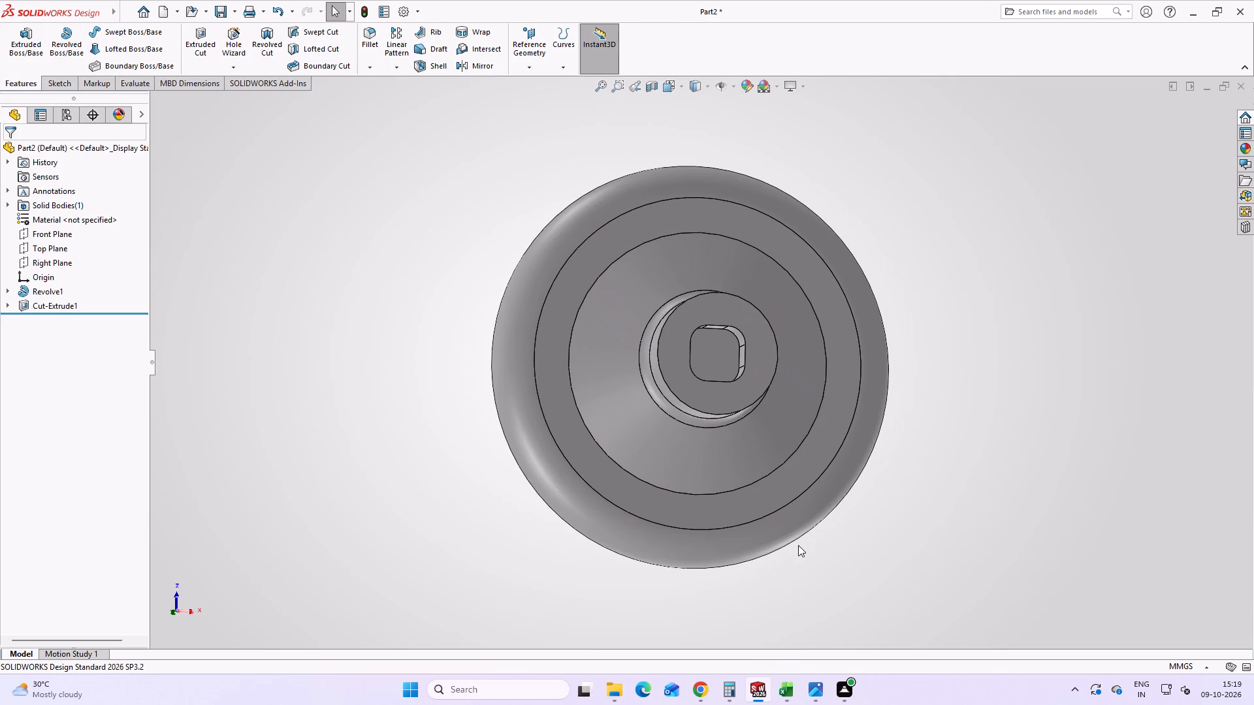
left_click(818, 704)
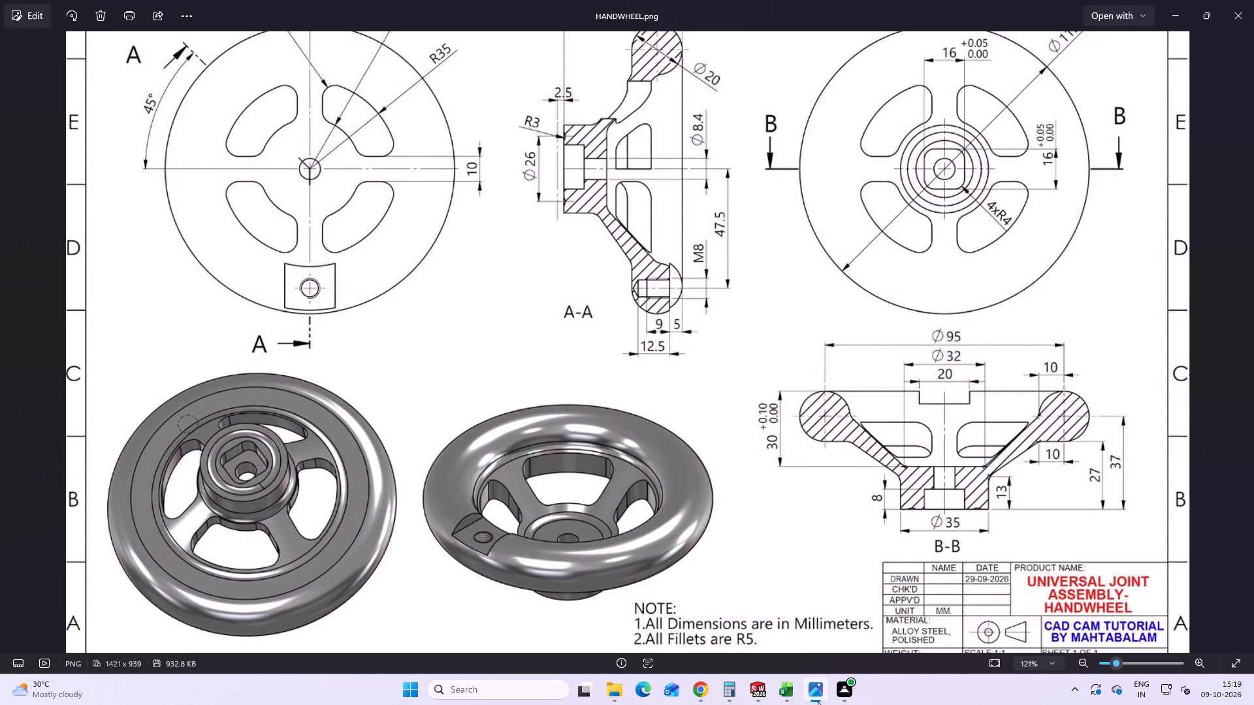
left_click(818, 702)
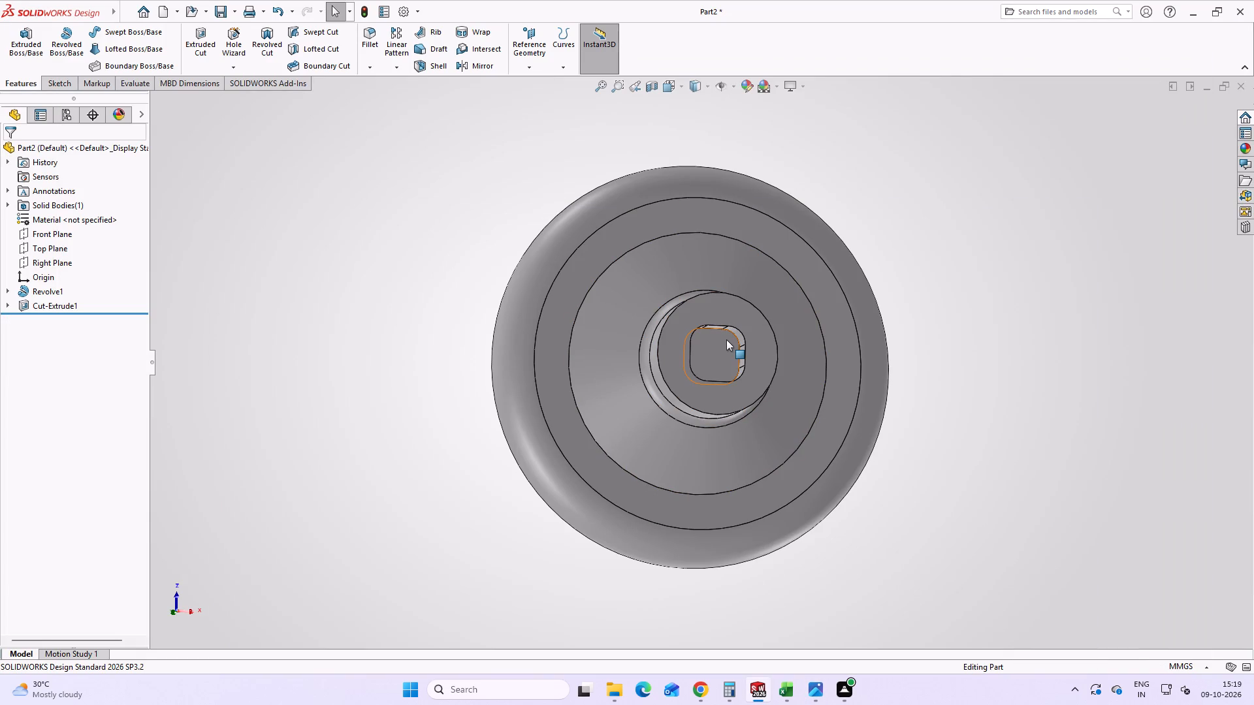
left_click(1070, 327)
left_click(745, 313)
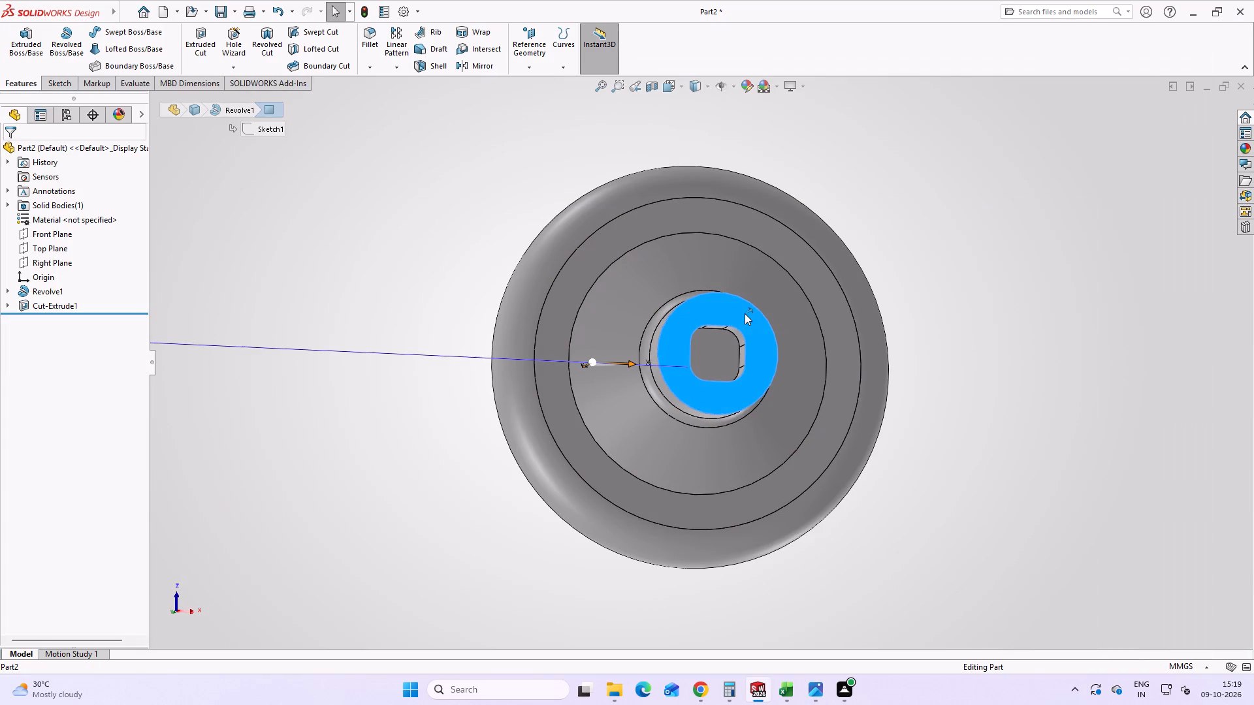
left_click(805, 281)
left_click(988, 347)
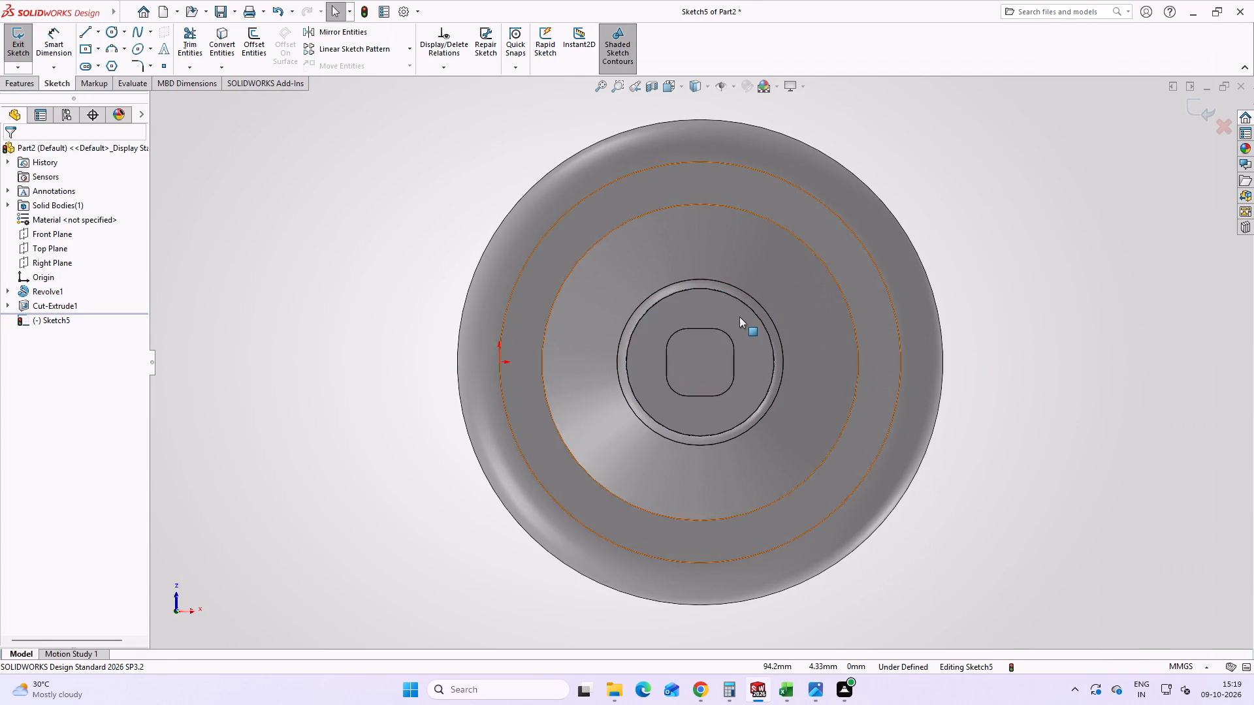
left_click(110, 35)
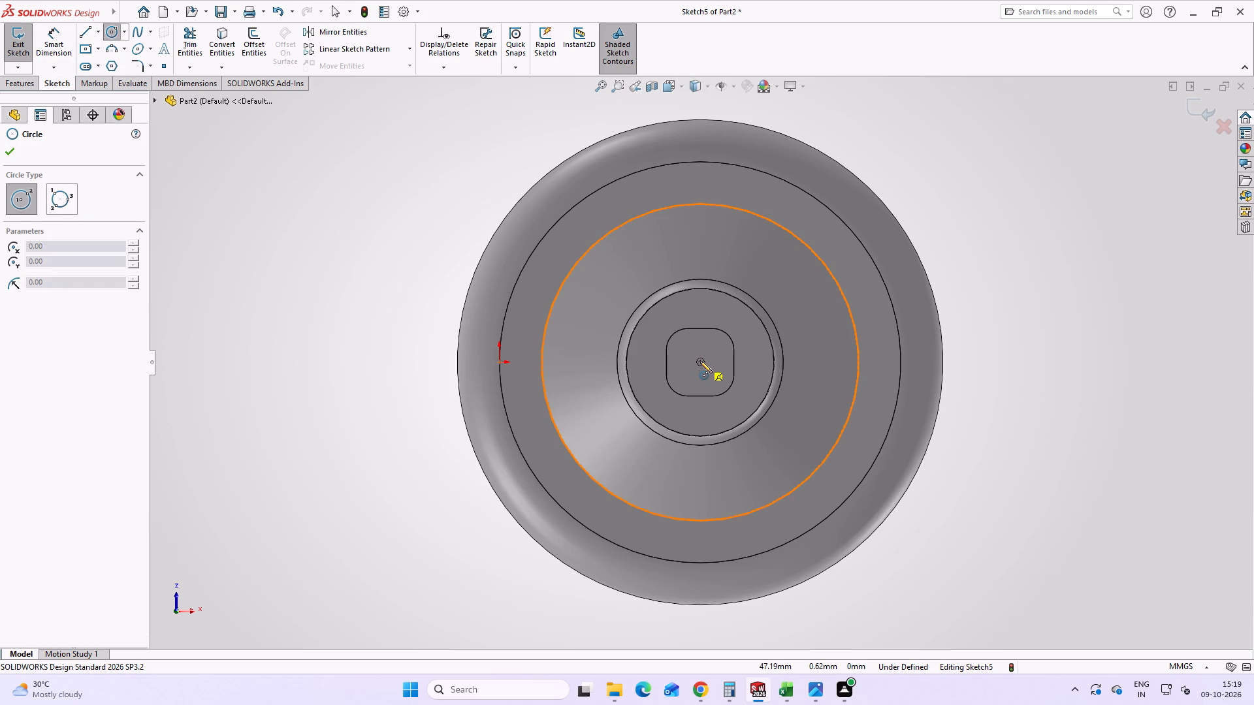
left_click(699, 360)
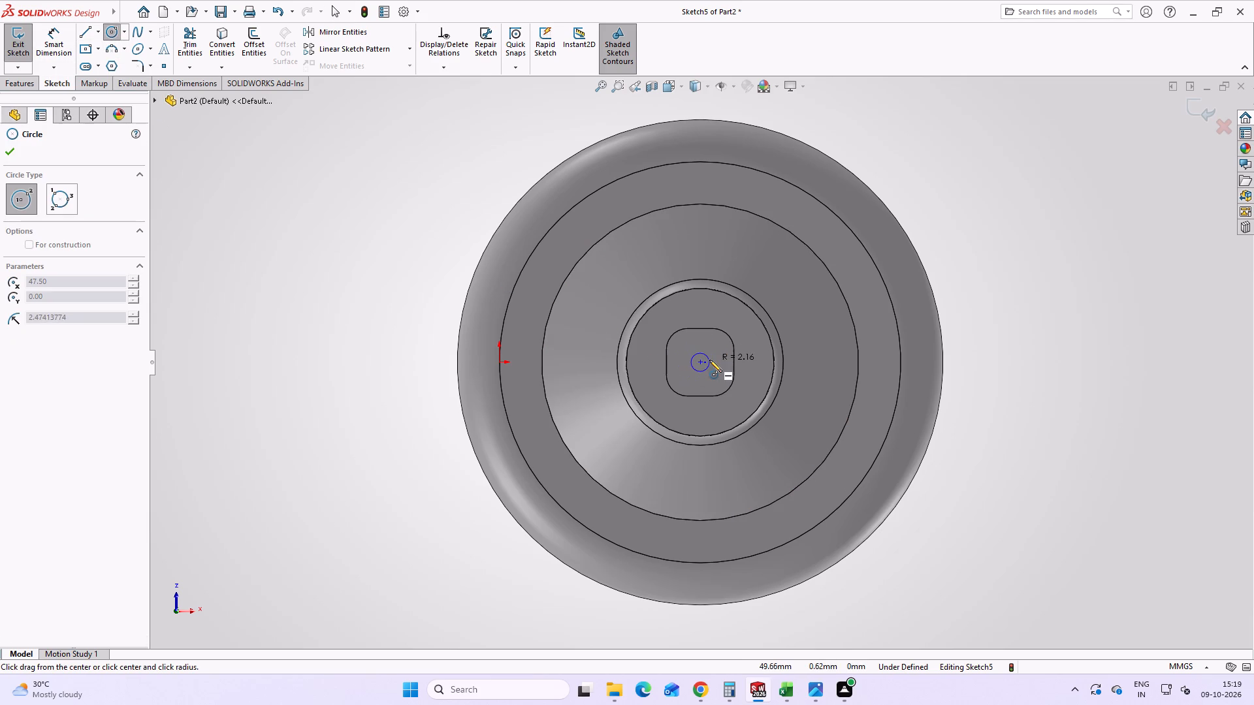
left_click(718, 357)
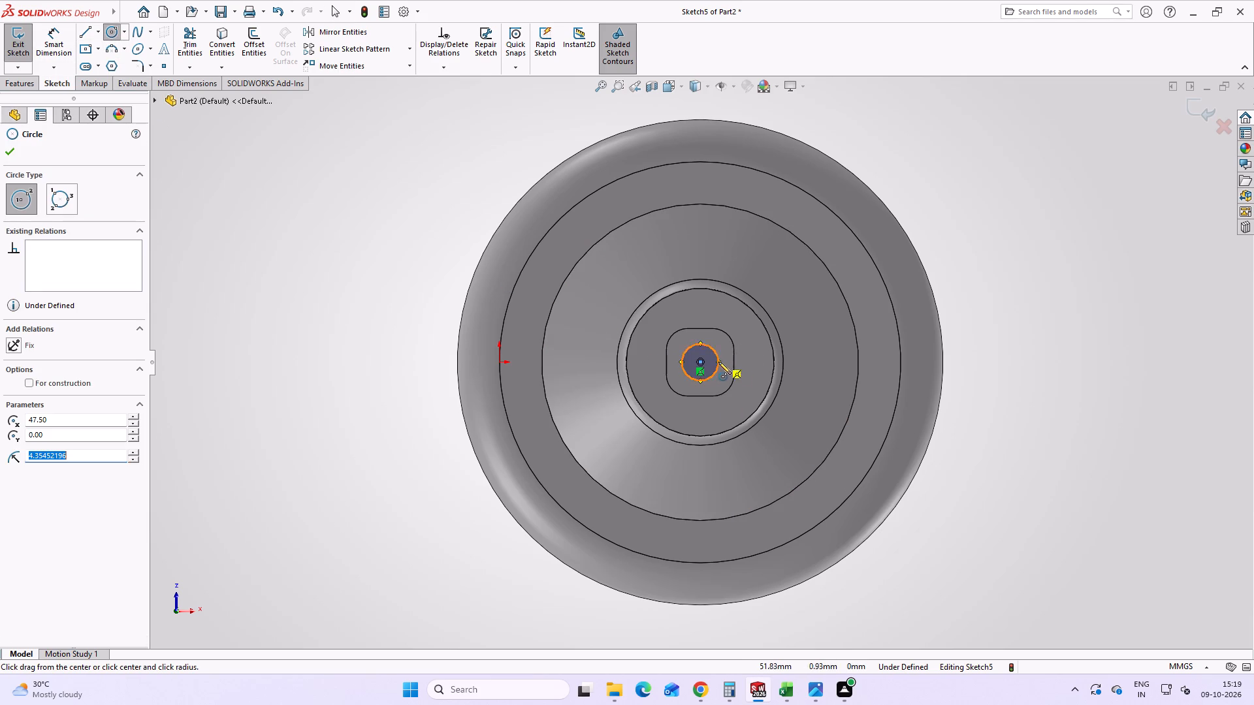
Switch to HANDWHEEL.png and examine the front and section views for the hub's central through hole dimensions.
left_click(812, 689)
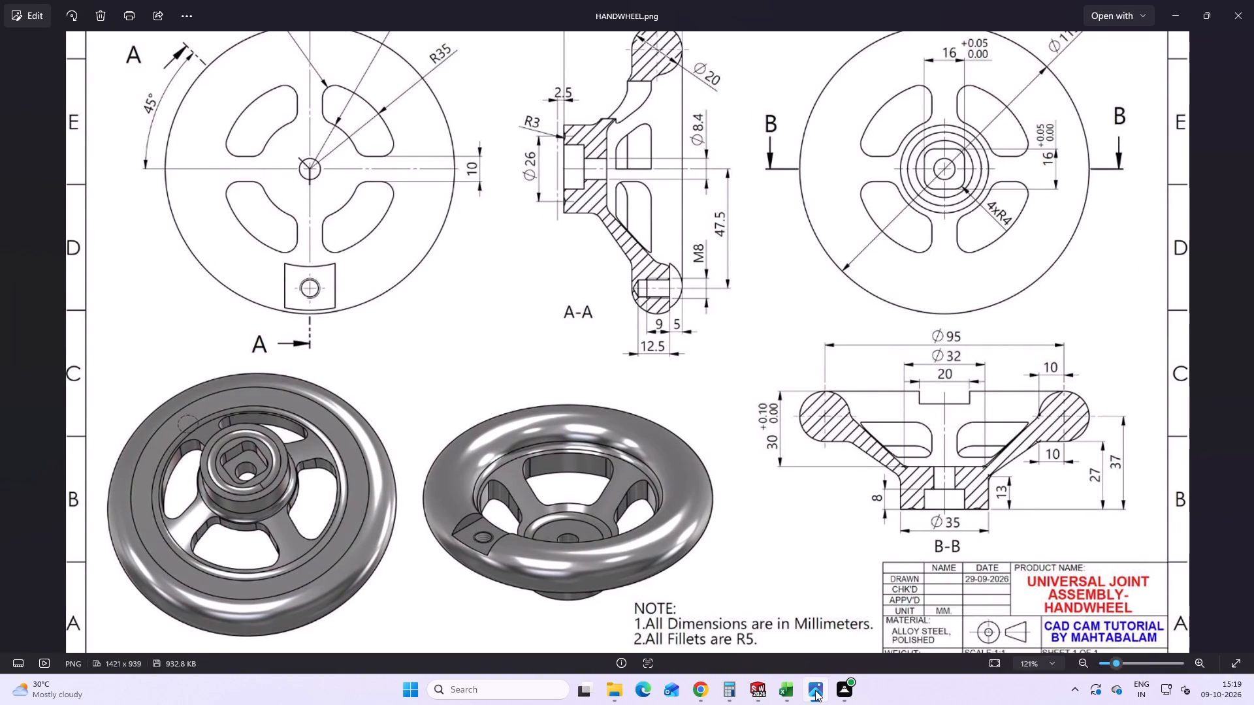
scroll(319, 398, "up", 2)
scroll(314, 361, "down", 3)
scroll(386, 254, "down", 1)
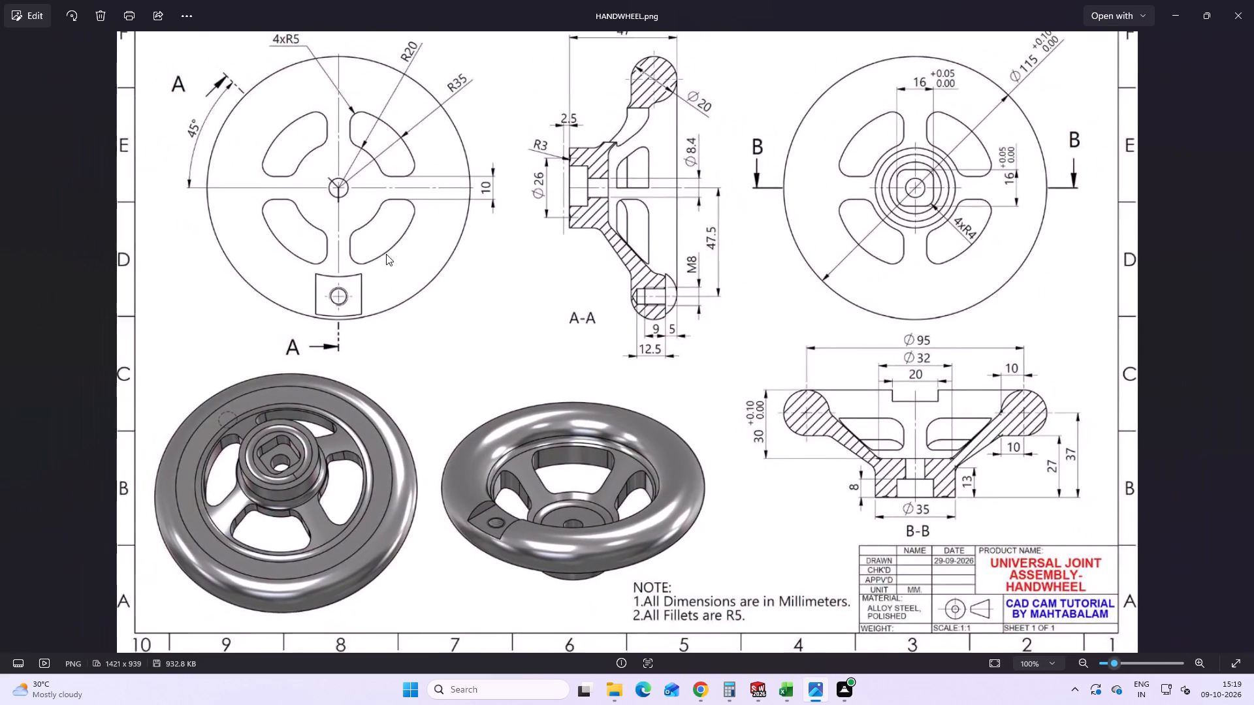
scroll(387, 221, "up", 1)
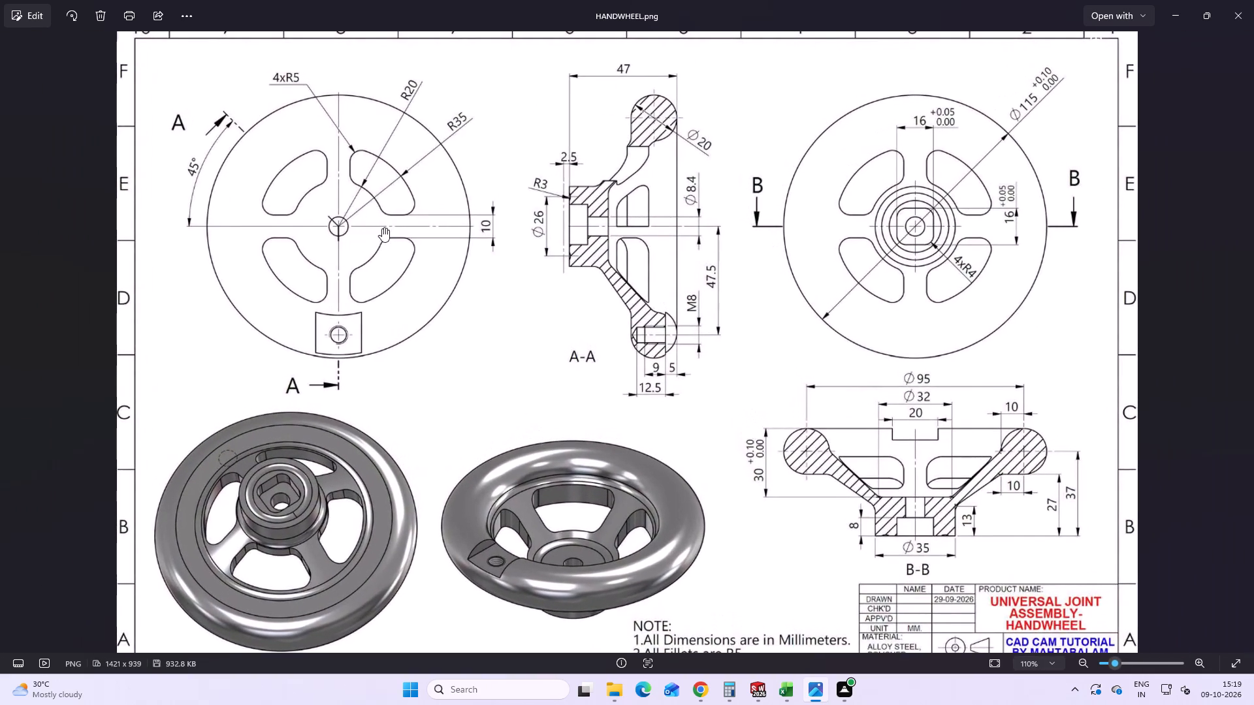
scroll(379, 246, "down", 1)
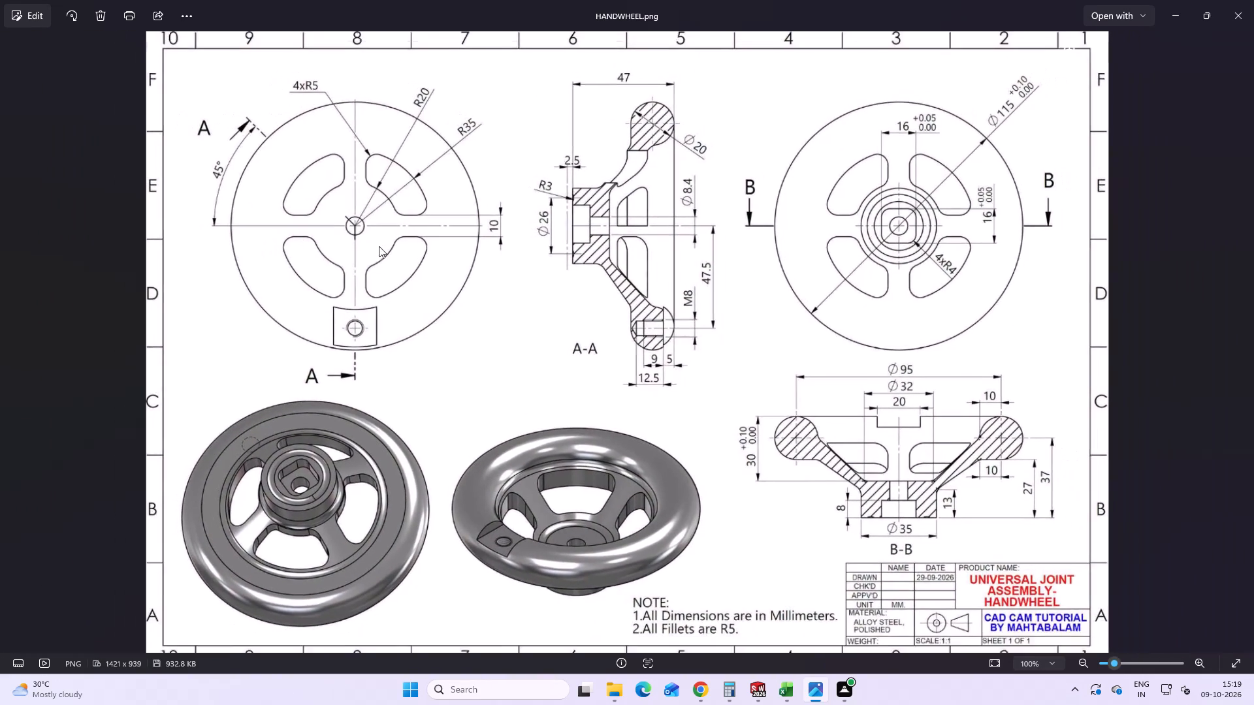
scroll(379, 246, "up", 2)
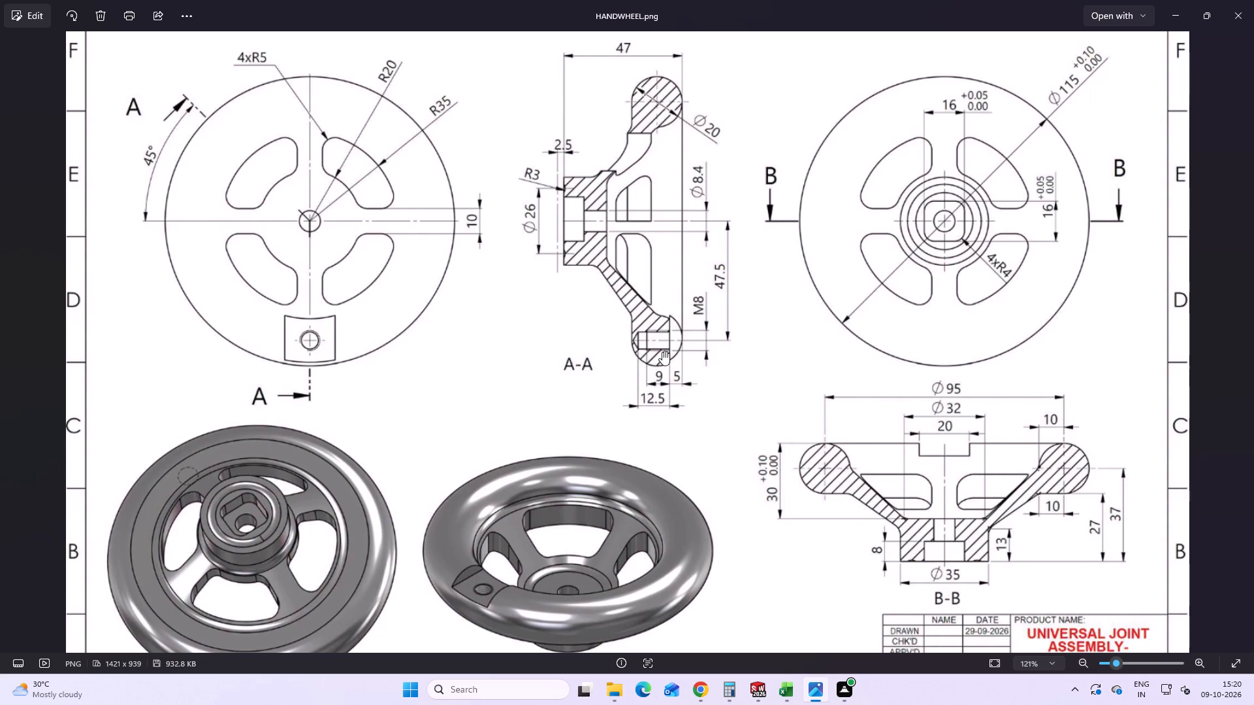
scroll(954, 554, "up", 2)
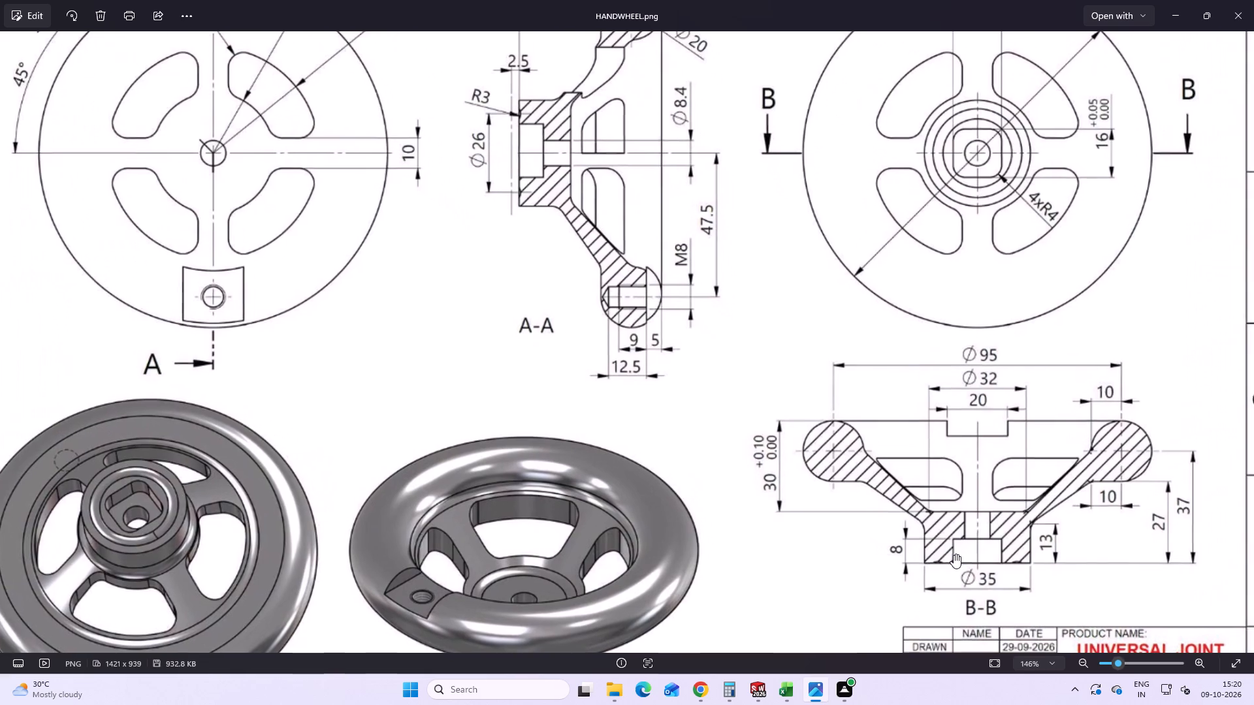
scroll(954, 554, "down", 2)
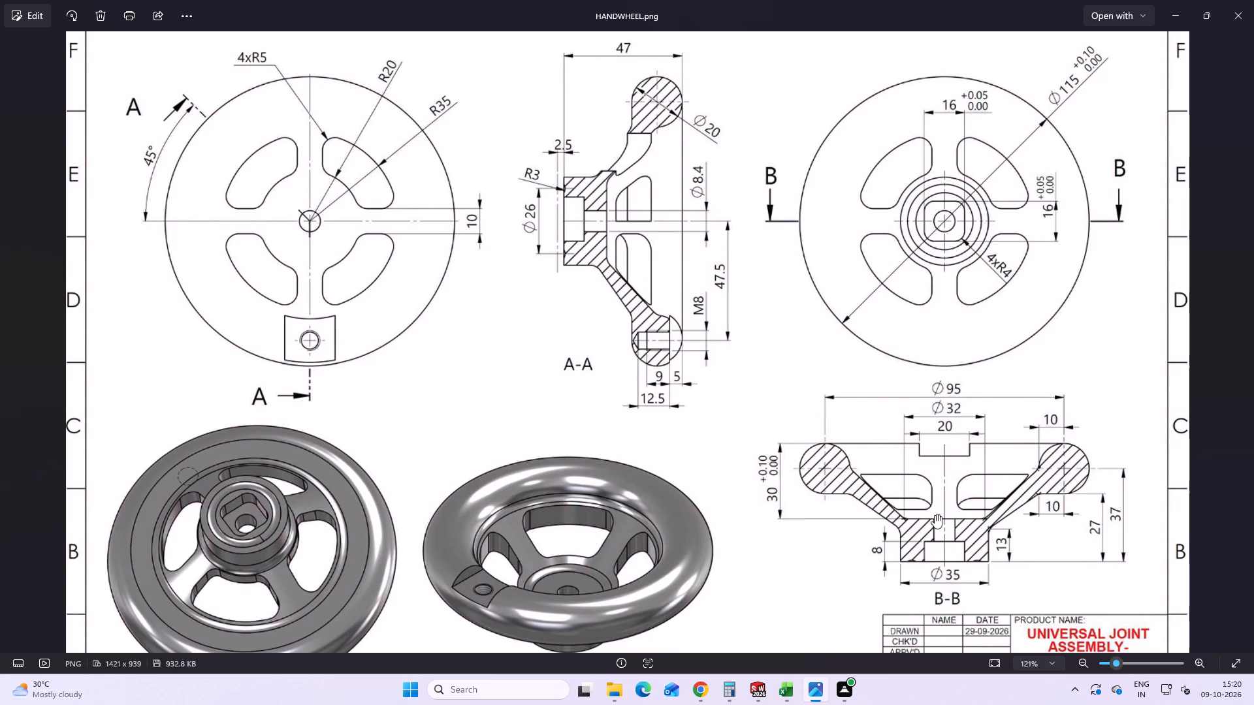
scroll(1000, 523, "down", 2)
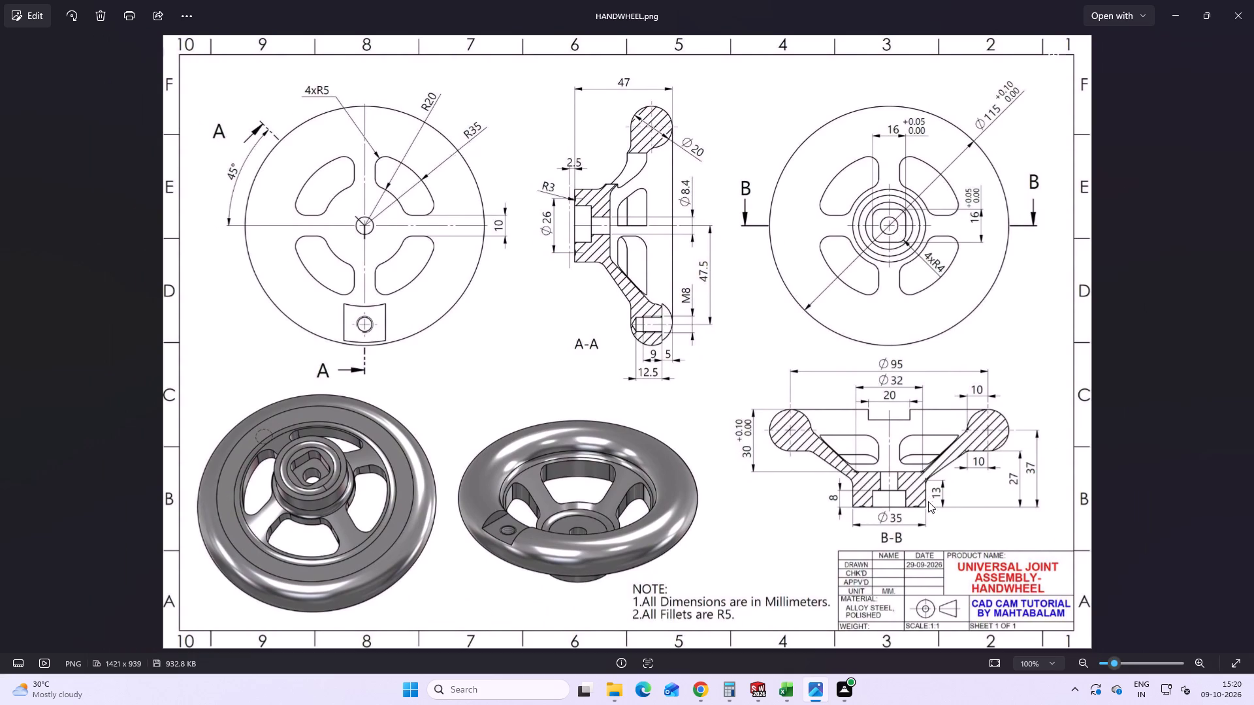
scroll(912, 490, "up", 2)
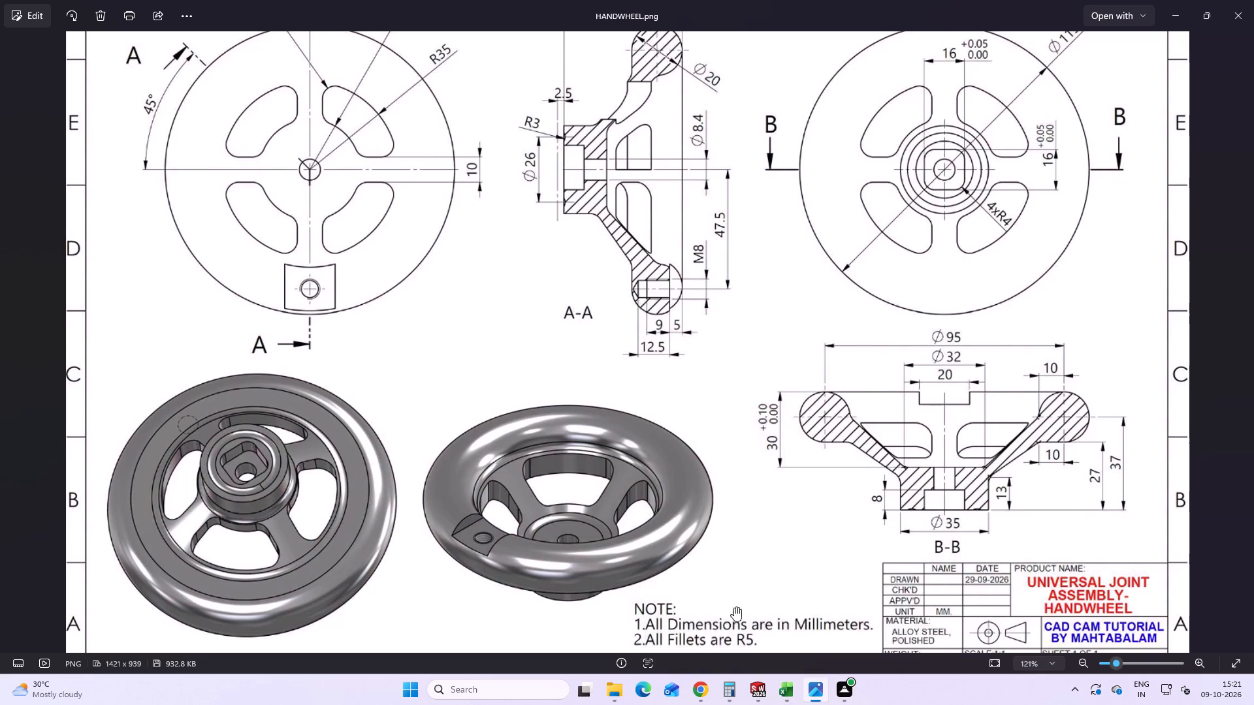
Switch back to SOLIDWORKS and set the radius of the hub hole circle to 4.2 mm.
left_click(761, 684)
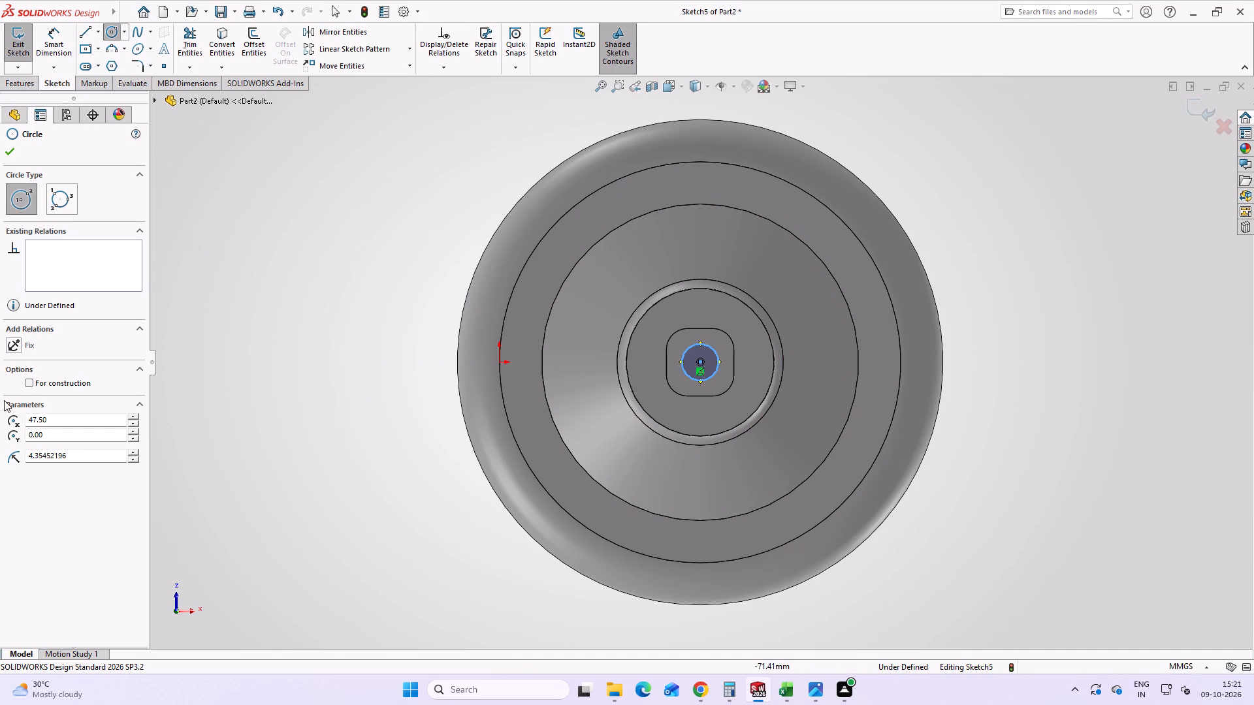
left_click(61, 452)
left_click(76, 454)
left_click_drag(76, 454, 67, 454)
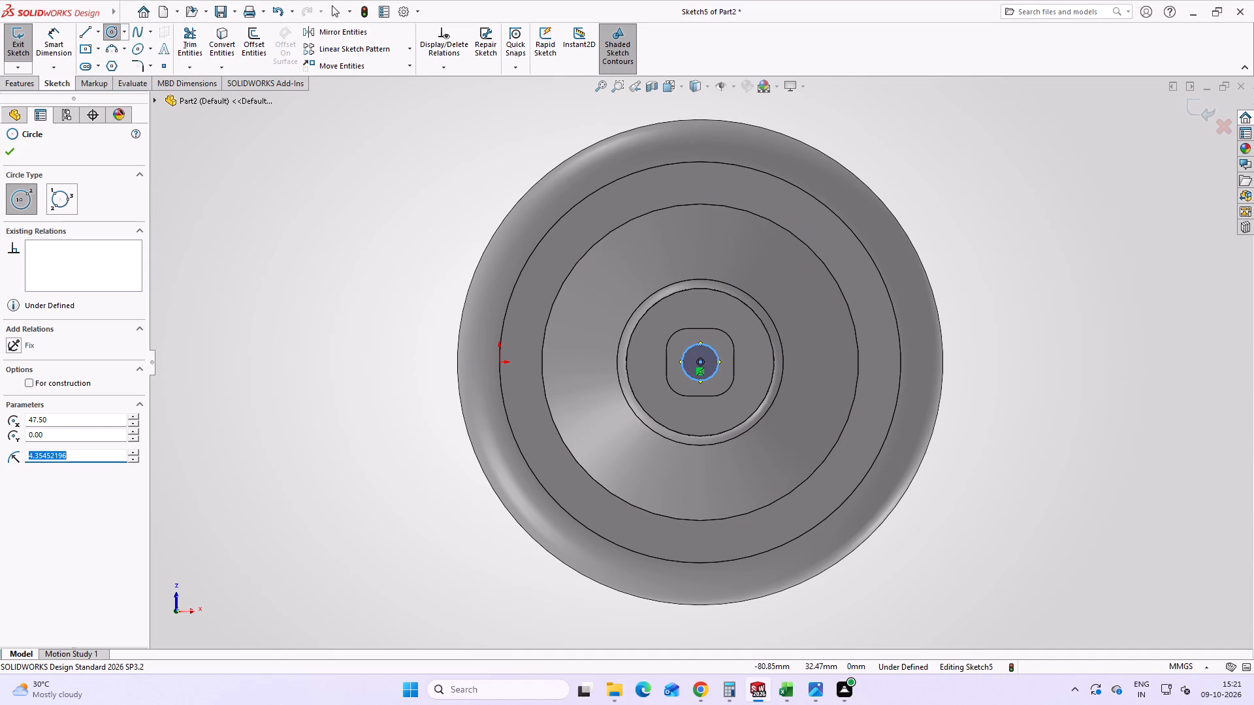
left_click_drag(67, 454, 30, 454)
key("8")
key("Return")
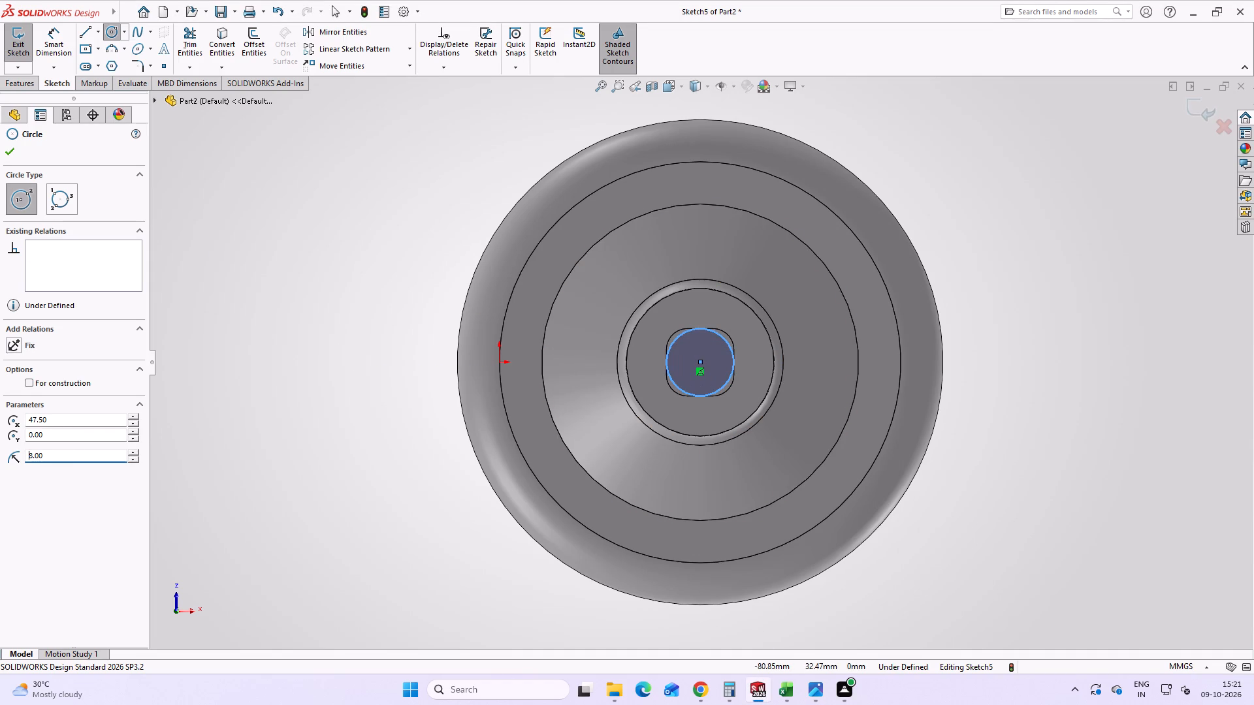
left_click_drag(52, 458, 0, 467)
key("4")
type(".2")
key("Return")
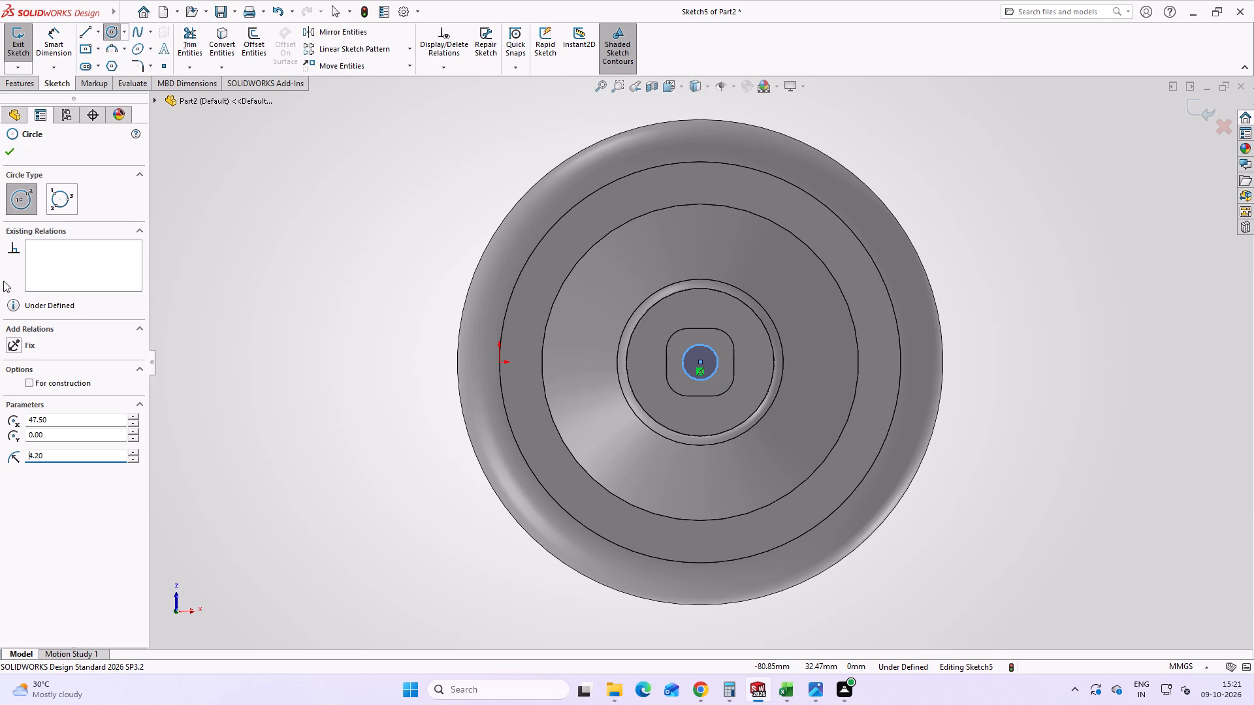
left_click(9, 144)
Cut the 4.2 mm radius circle through the hub with an Extruded Cut set to Through All.
left_click(22, 86)
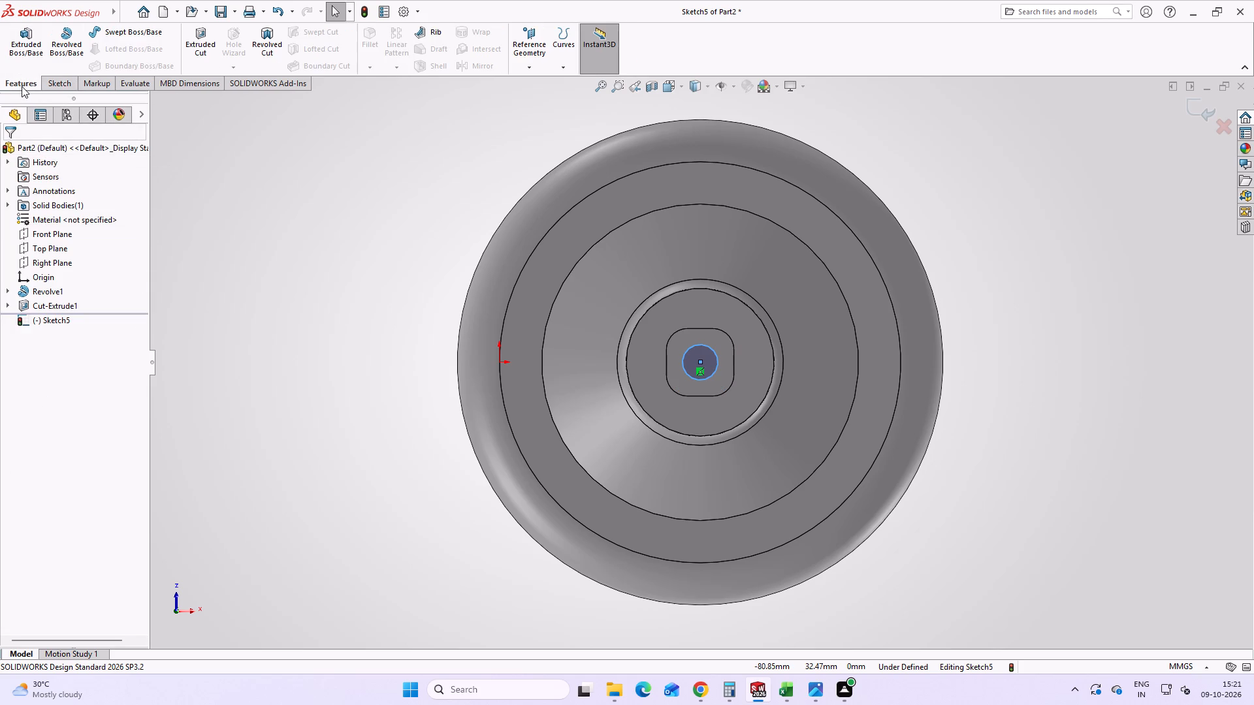
left_click(193, 54)
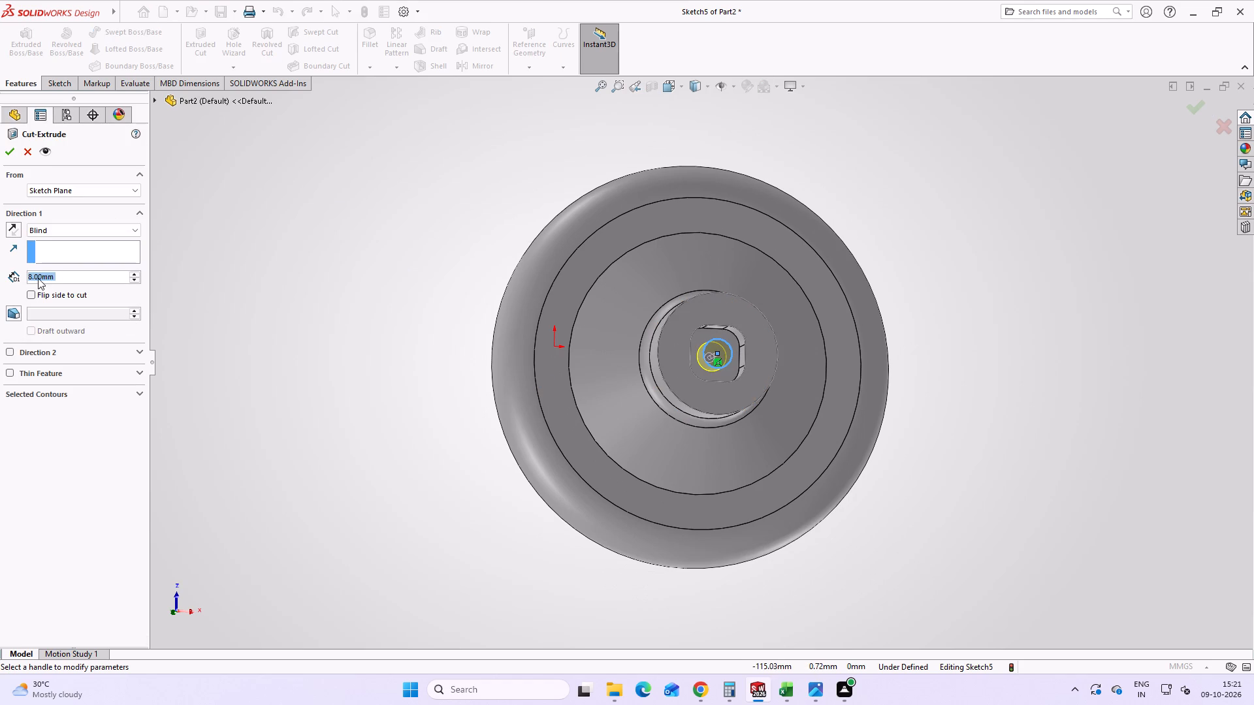
middle_click_drag(602, 378, 854, 324)
left_click(65, 227)
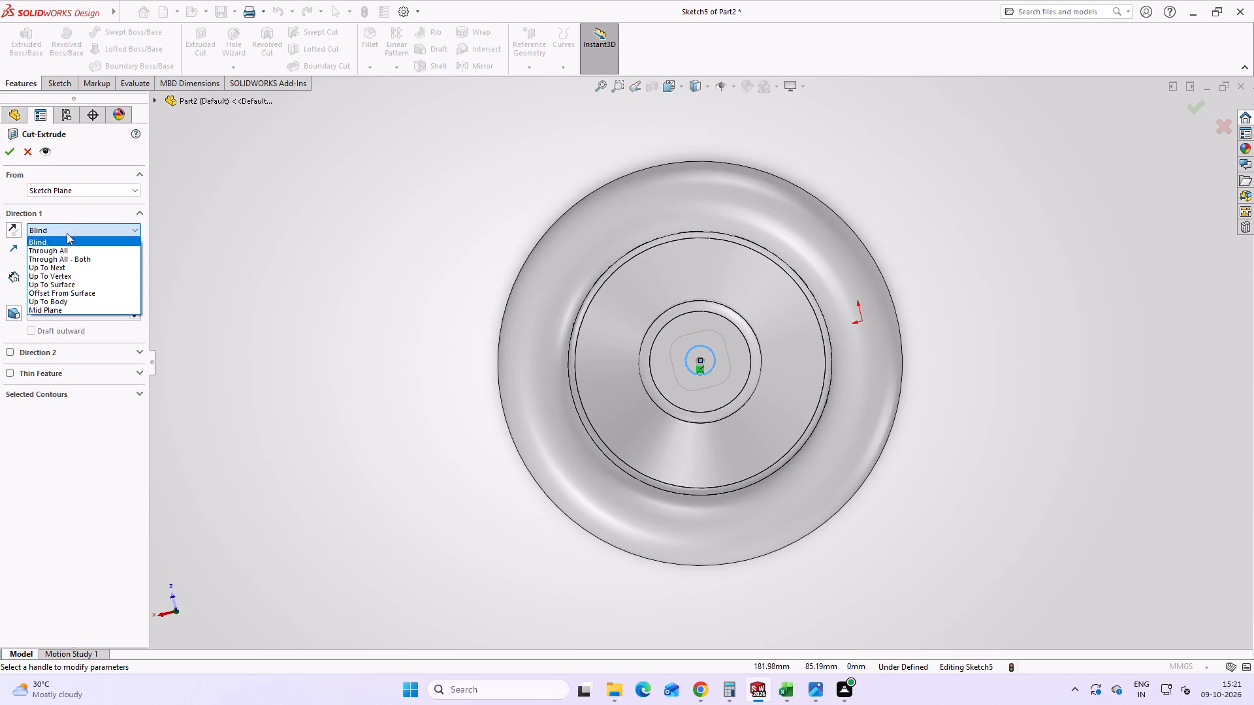
left_click(65, 249)
left_click(12, 151)
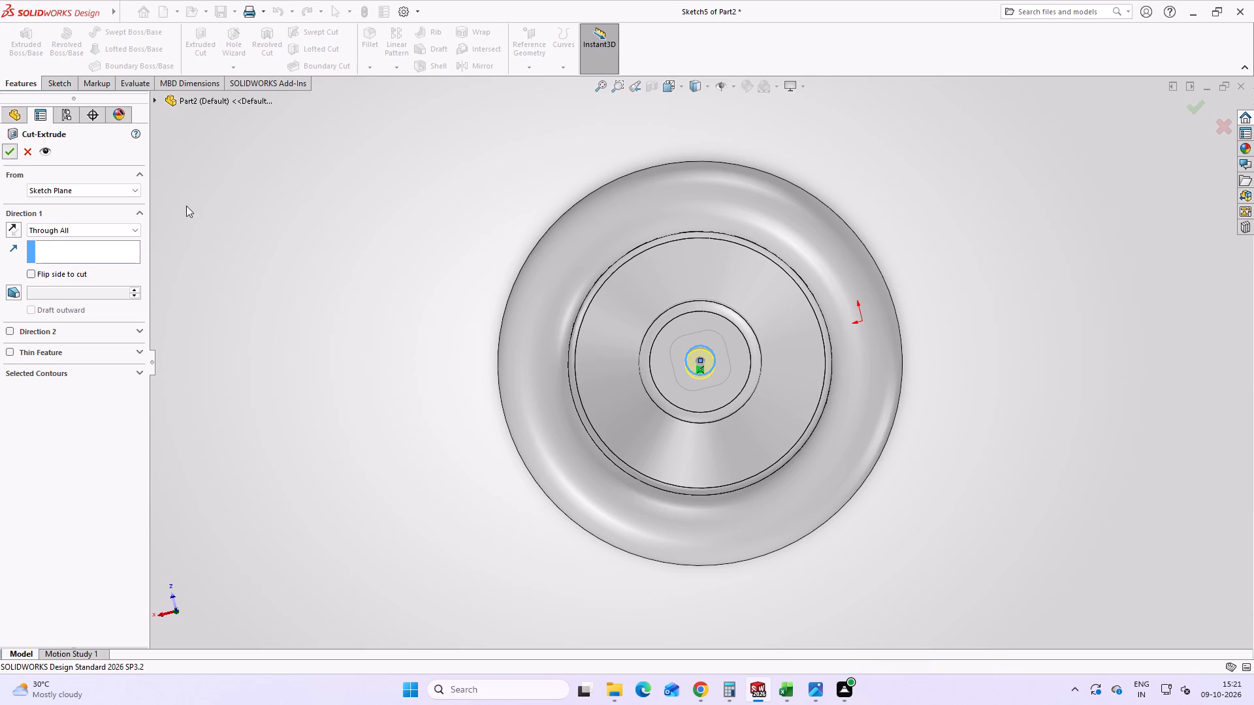
left_click(361, 251)
Examine the central through hole and the square pocket in the hub from both sides of the handwheel.
middle_click_drag(760, 403, 626, 303)
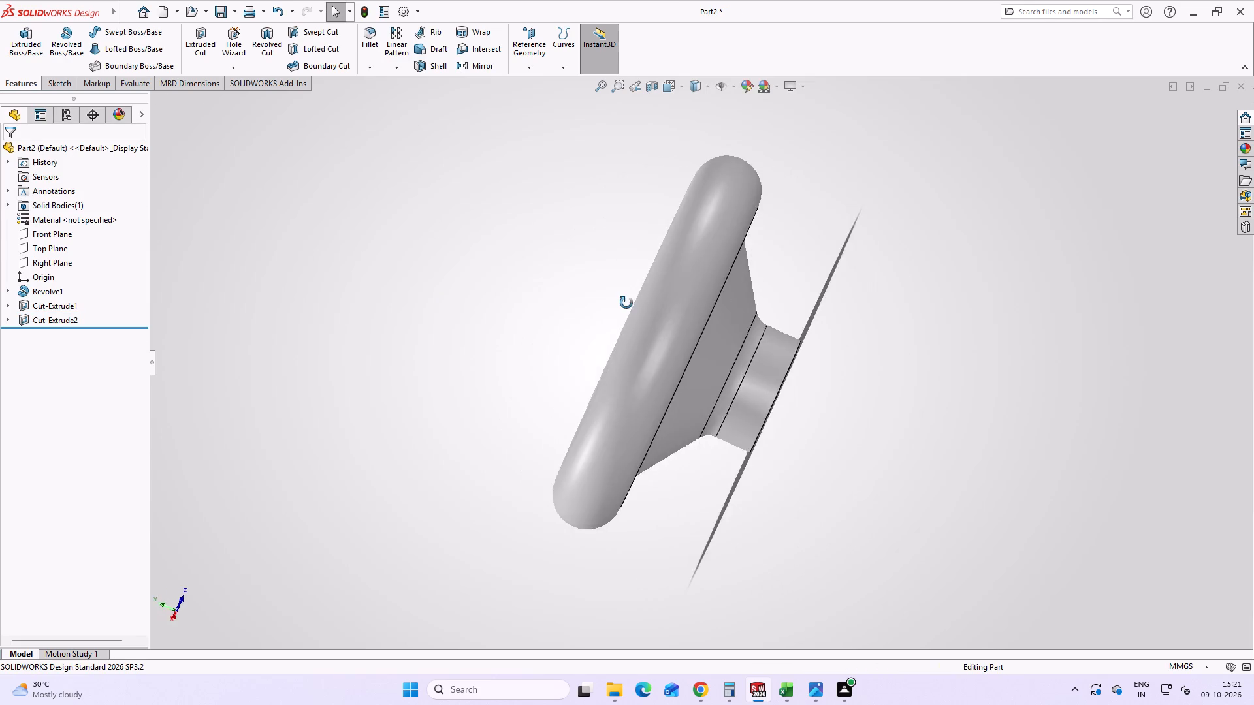
middle_click_drag(626, 303, 801, 263)
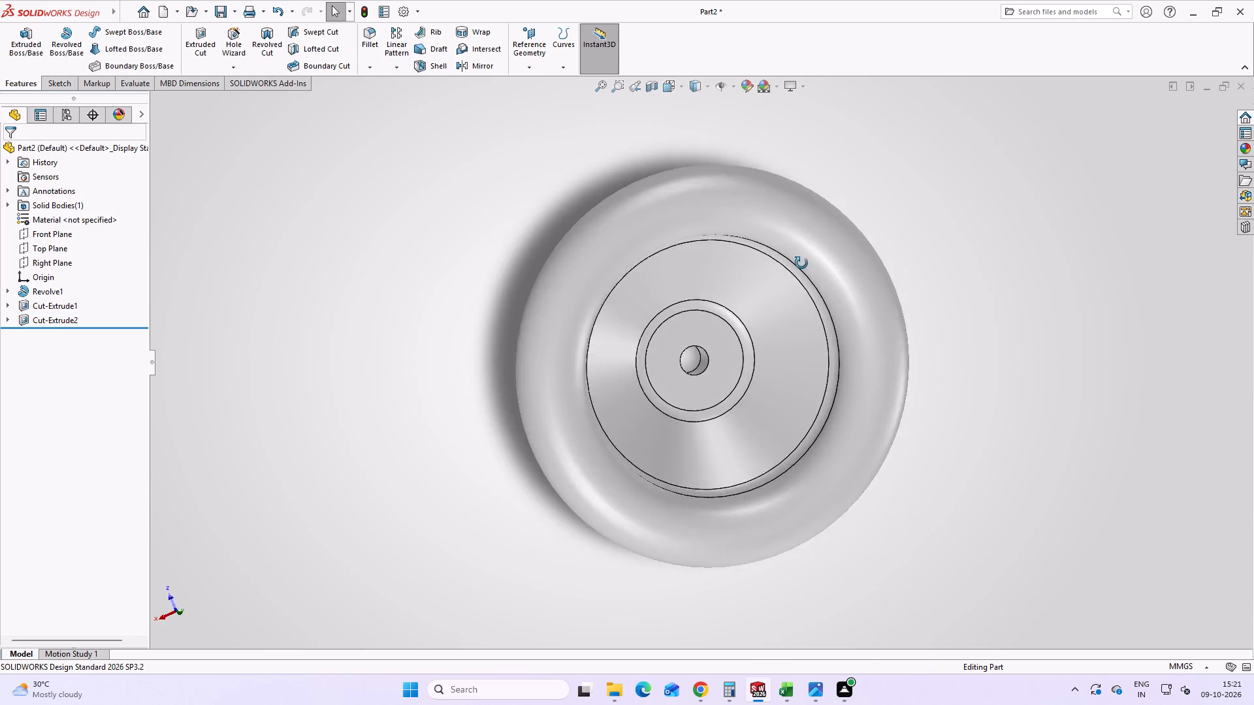
middle_click_drag(801, 263, 765, 166)
middle_click_drag(728, 387, 733, 206)
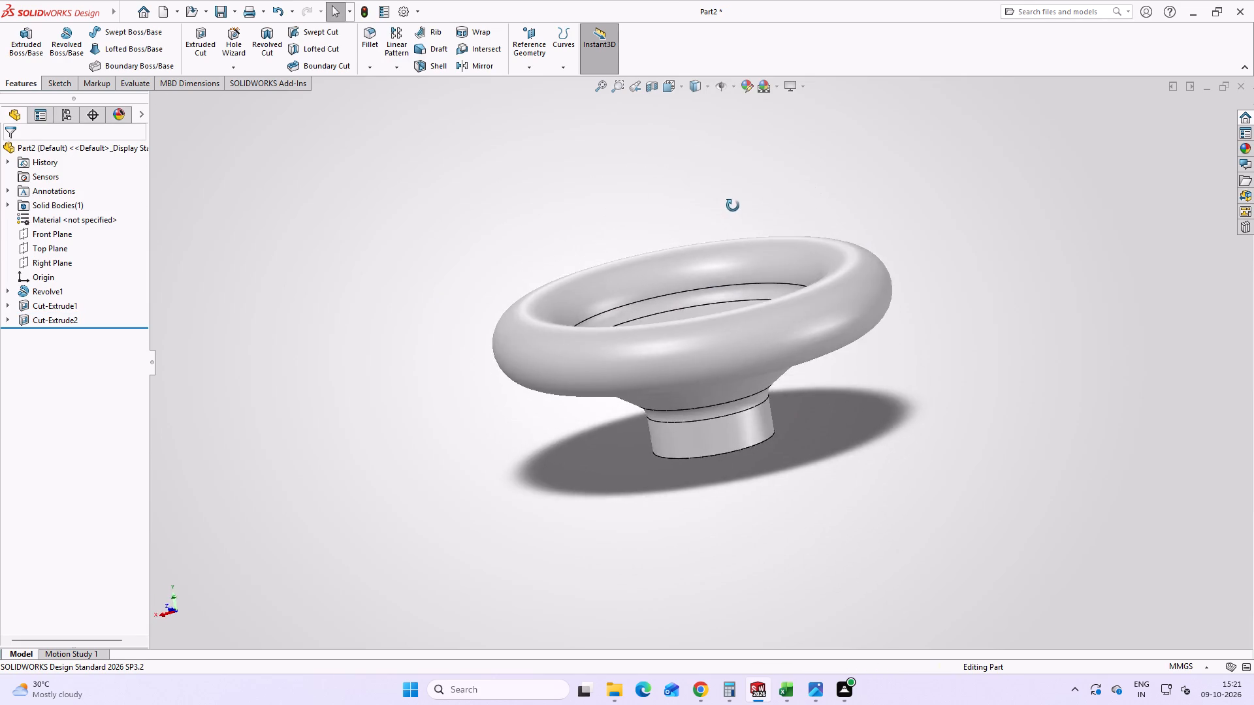
middle_click_drag(733, 206, 858, 343)
left_click(982, 294)
middle_click_drag(726, 239, 717, 228)
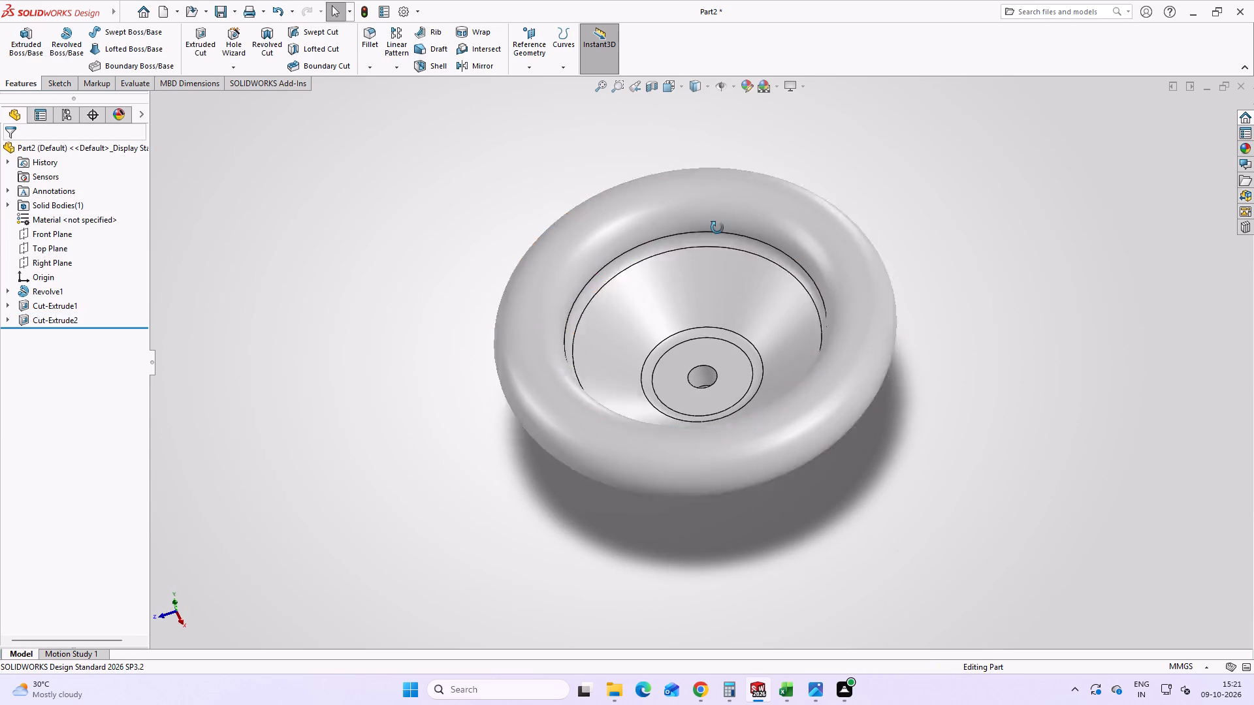
middle_click_drag(717, 228, 745, 117)
scroll(705, 349, "down", 2)
middle_click_drag(764, 413, 785, 274)
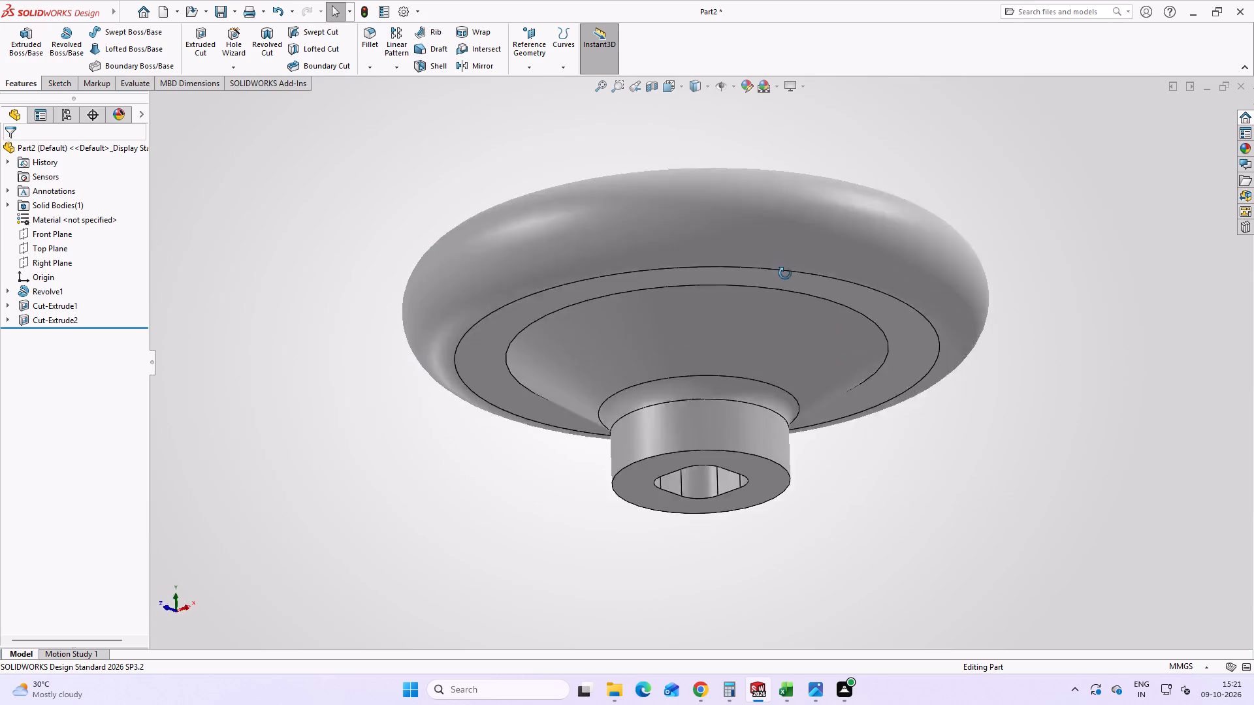
middle_click_drag(785, 274, 676, 518)
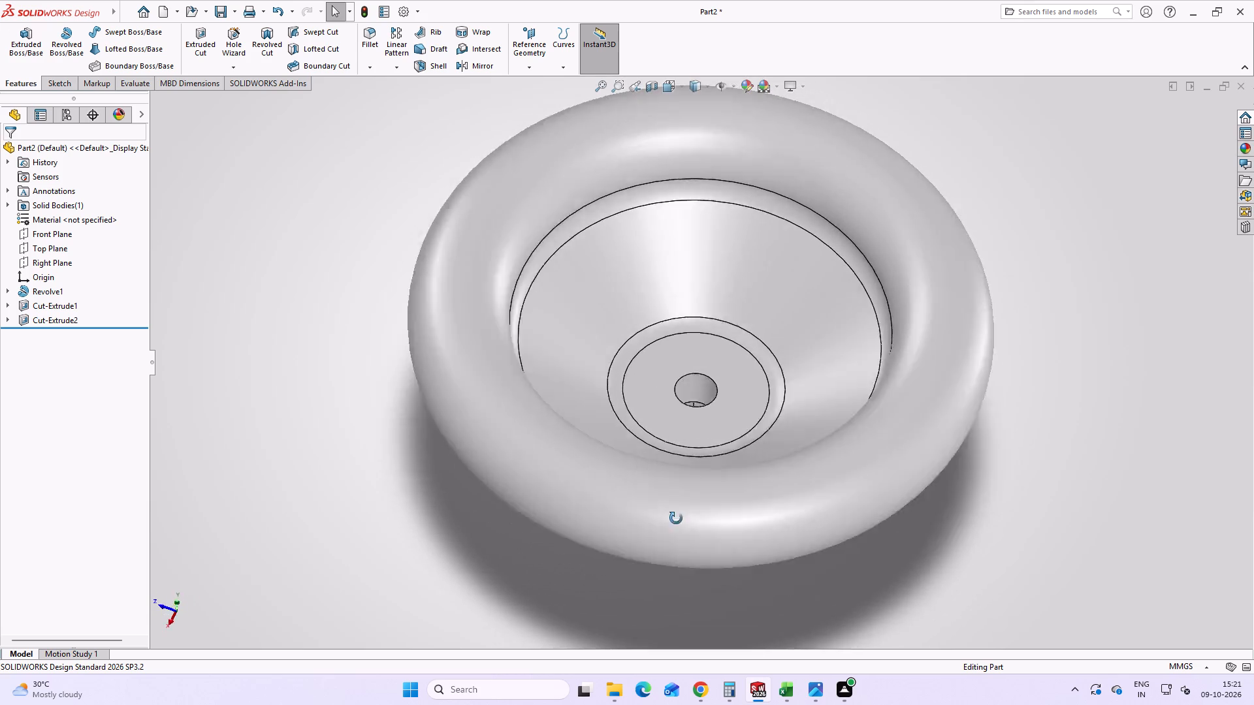
middle_click_drag(676, 518, 712, 472)
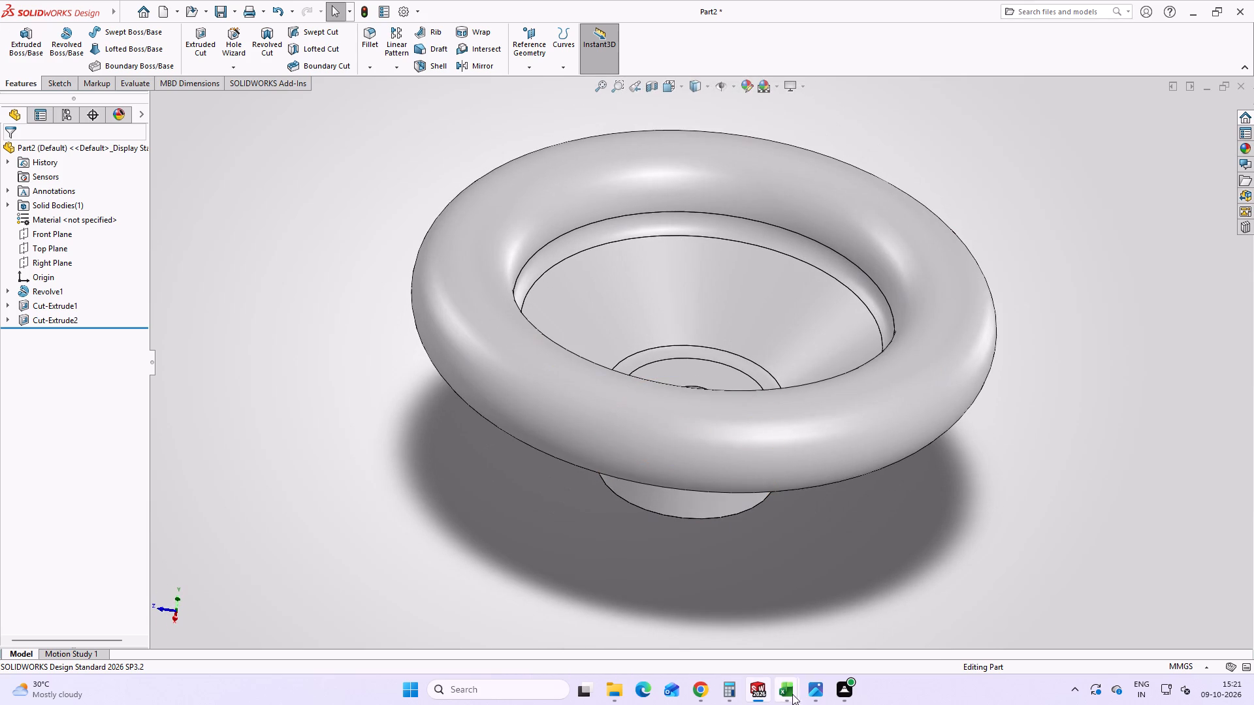
Switch to HANDWHEEL.png and compare its shaded views, sections and hub pocket corner radii with the model.
left_click(817, 692)
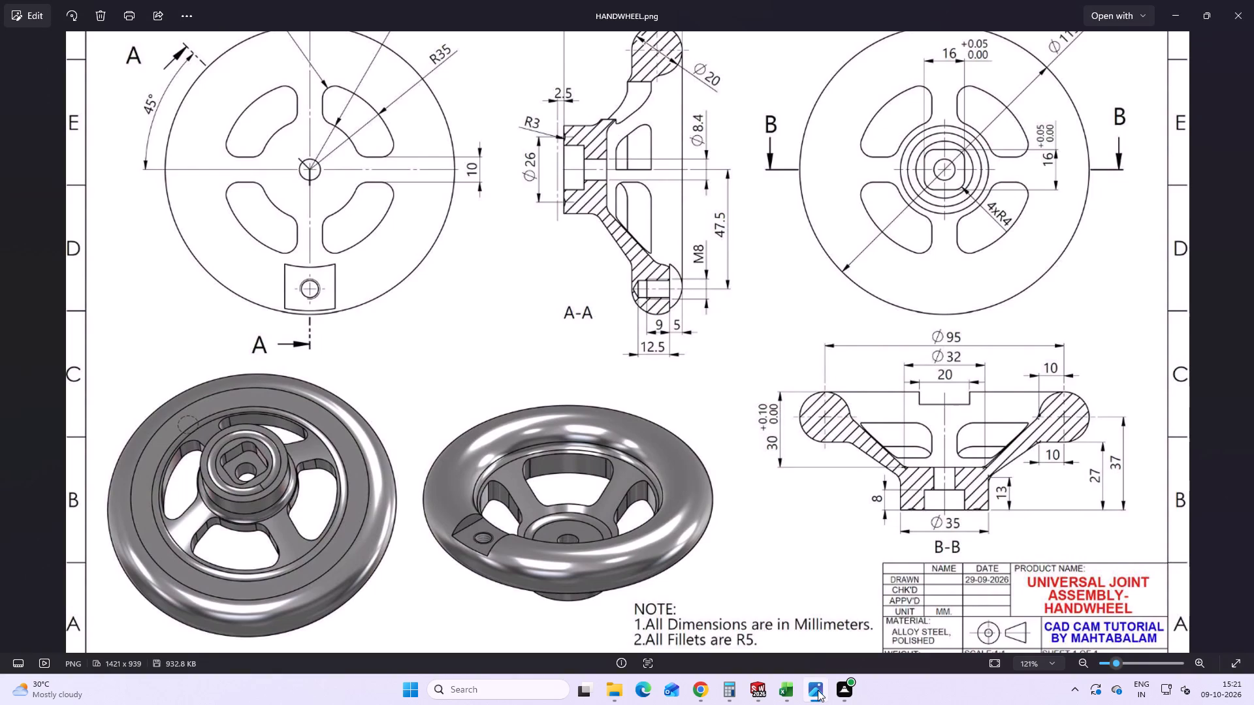
left_click(818, 690)
left_click(818, 690)
scroll(256, 458, "up", 3)
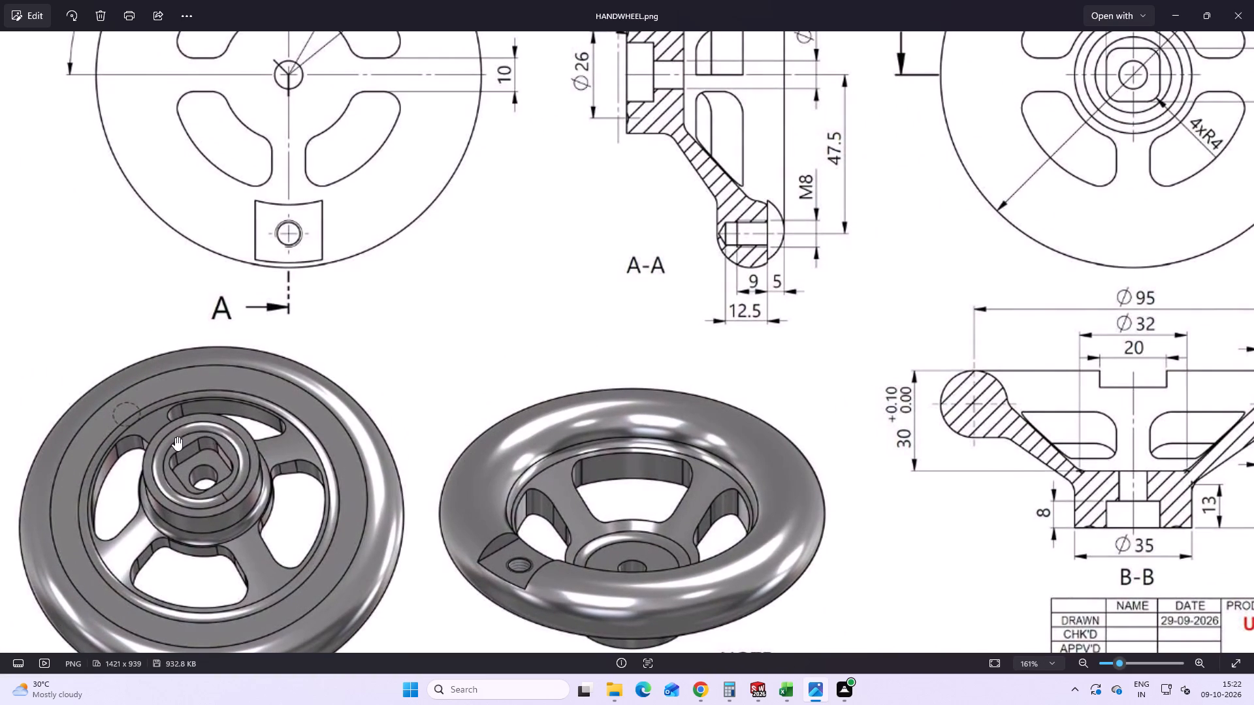
scroll(649, 384, "down", 3)
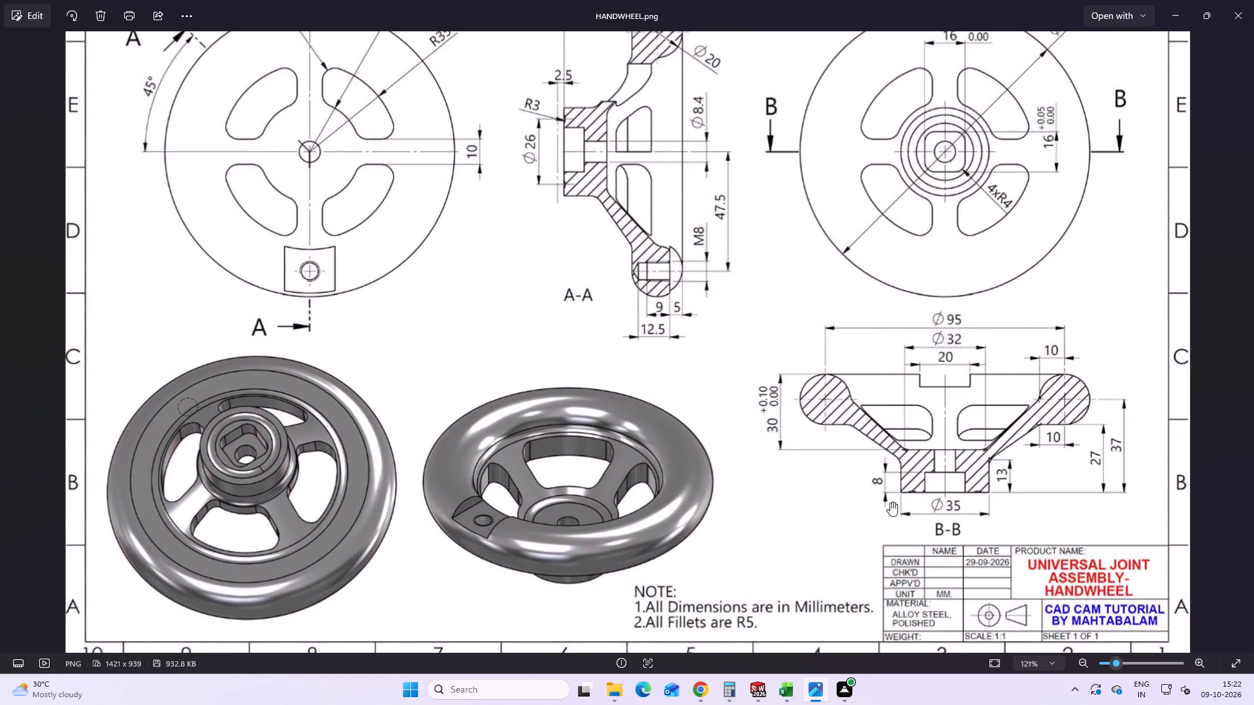
scroll(890, 502, "up", 1)
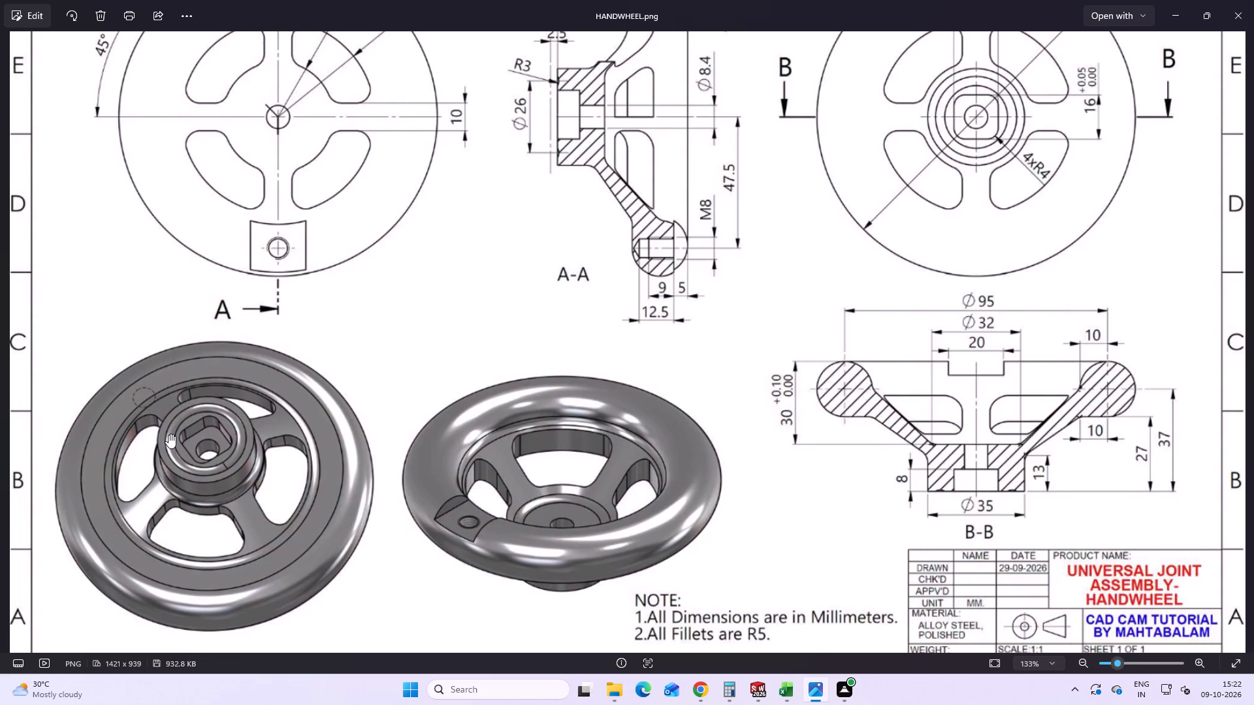
scroll(214, 416, "down", 2)
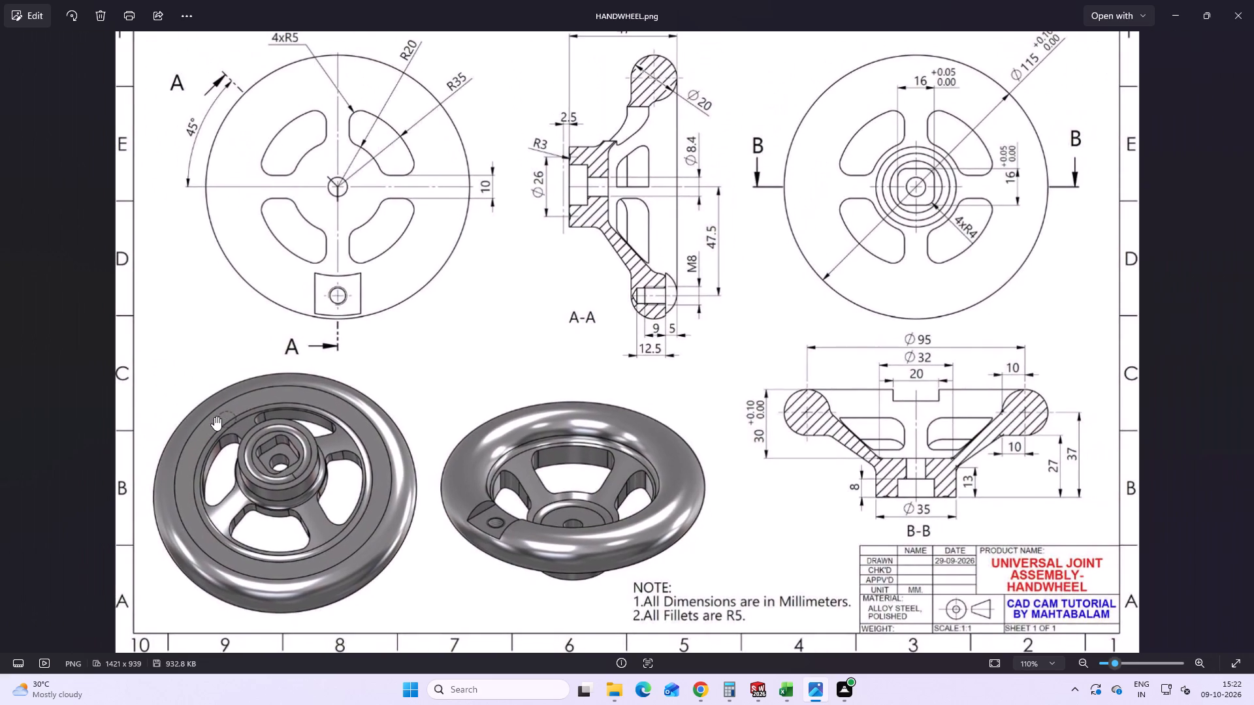
scroll(342, 403, "down", 1)
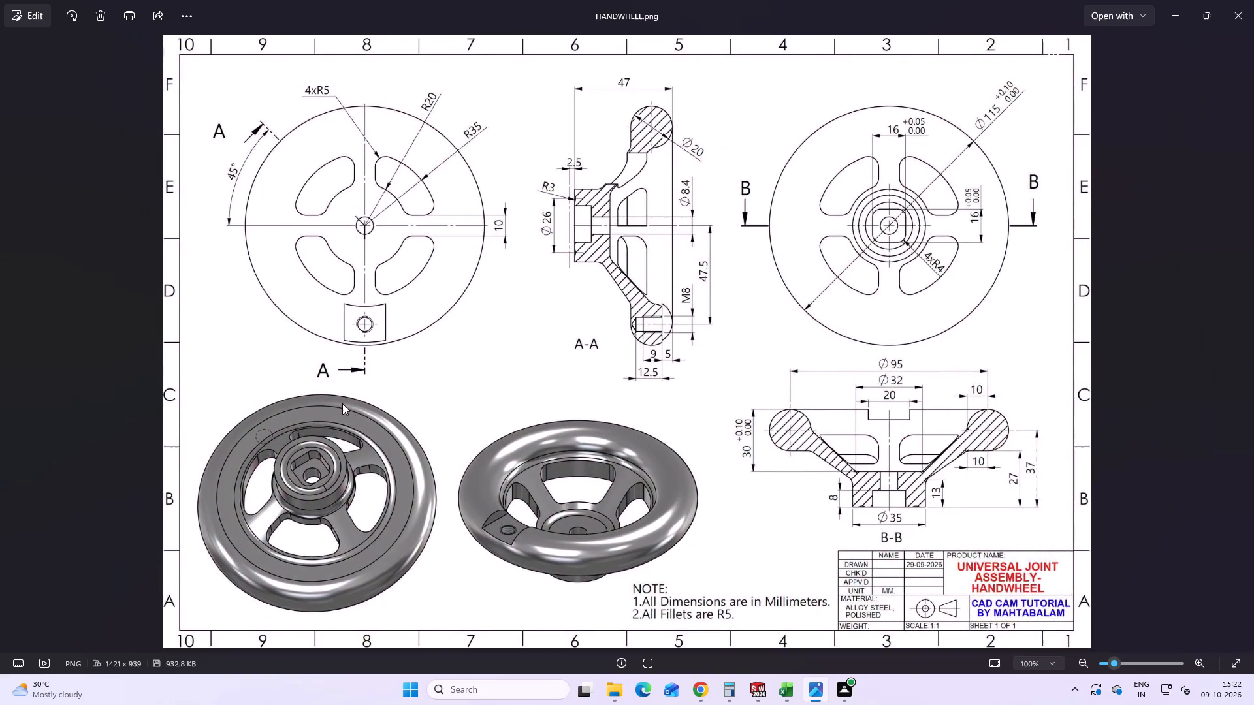
scroll(342, 403, "up", 2)
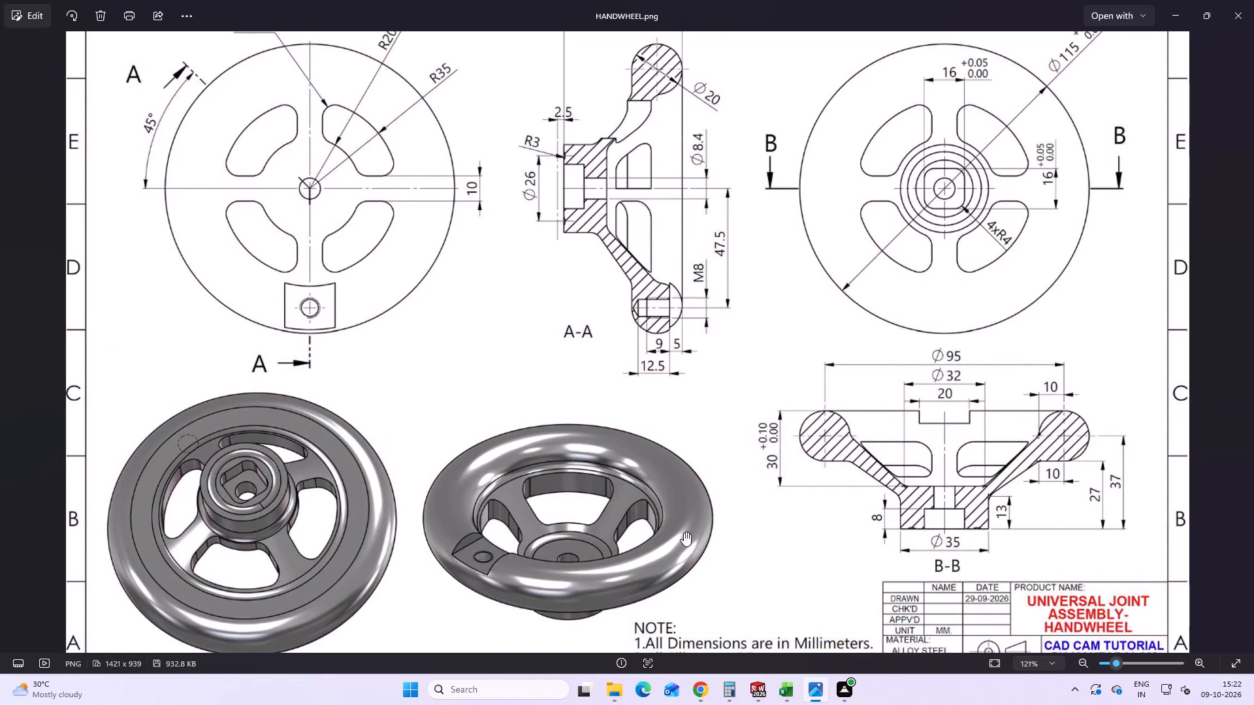
scroll(743, 351, "down", 3)
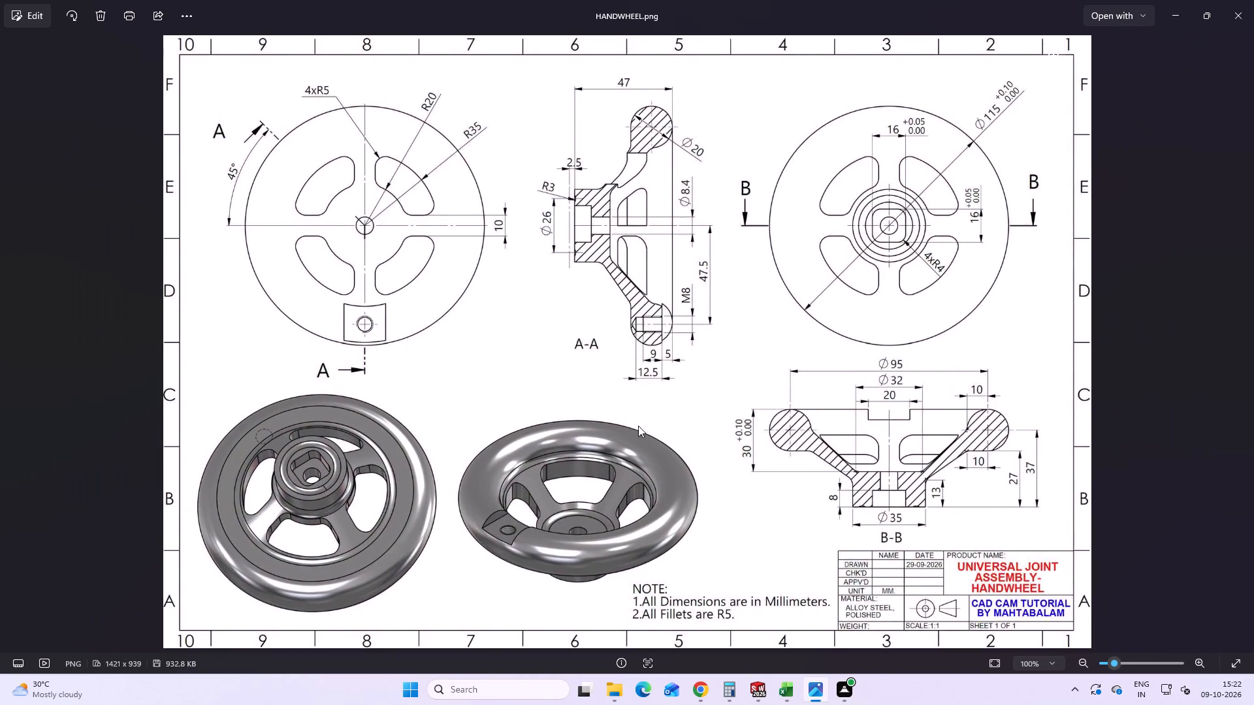
scroll(921, 240, "up", 1)
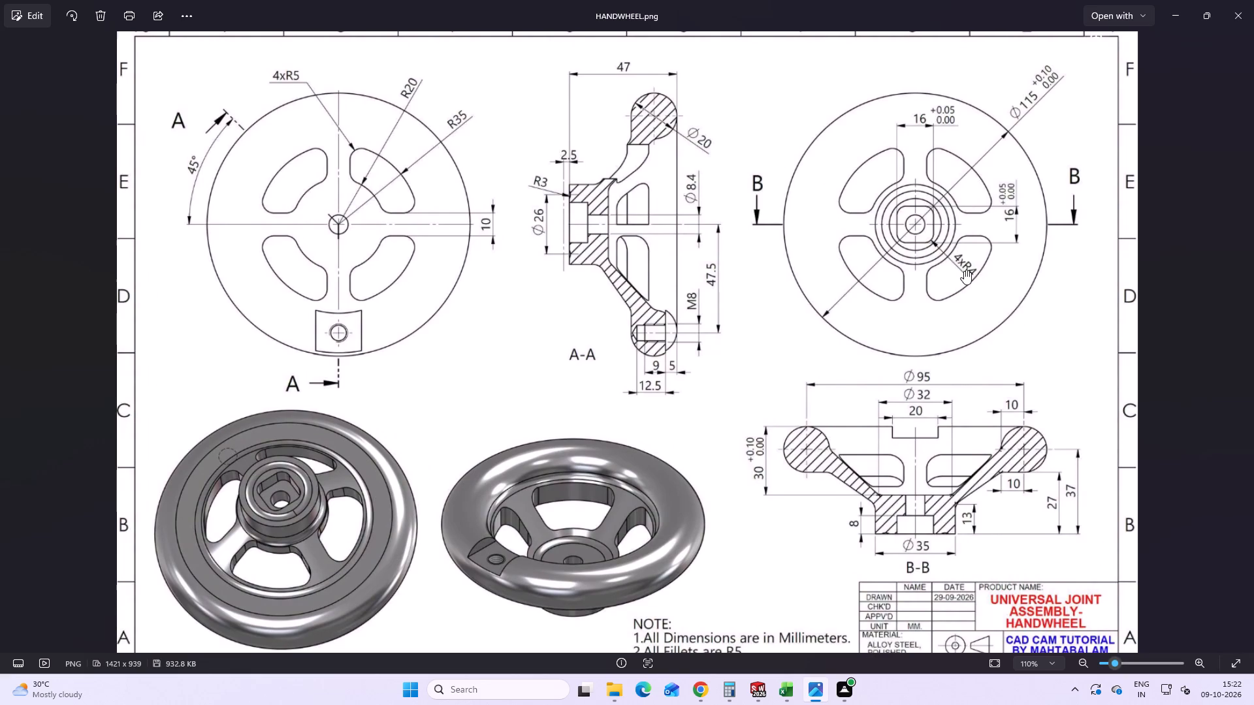
Switch back to SOLIDWORKS and set the corner radius in the hub's square pocket sketch to 4 mm.
left_click(760, 687)
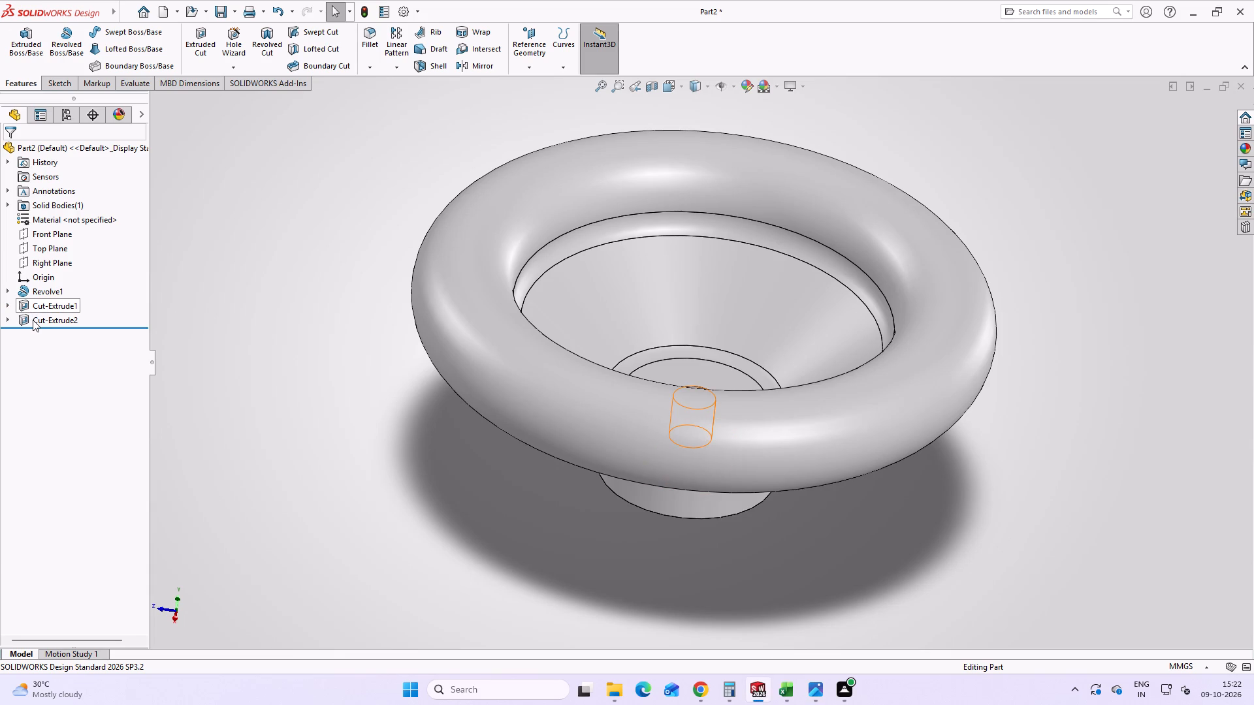
left_click(33, 312)
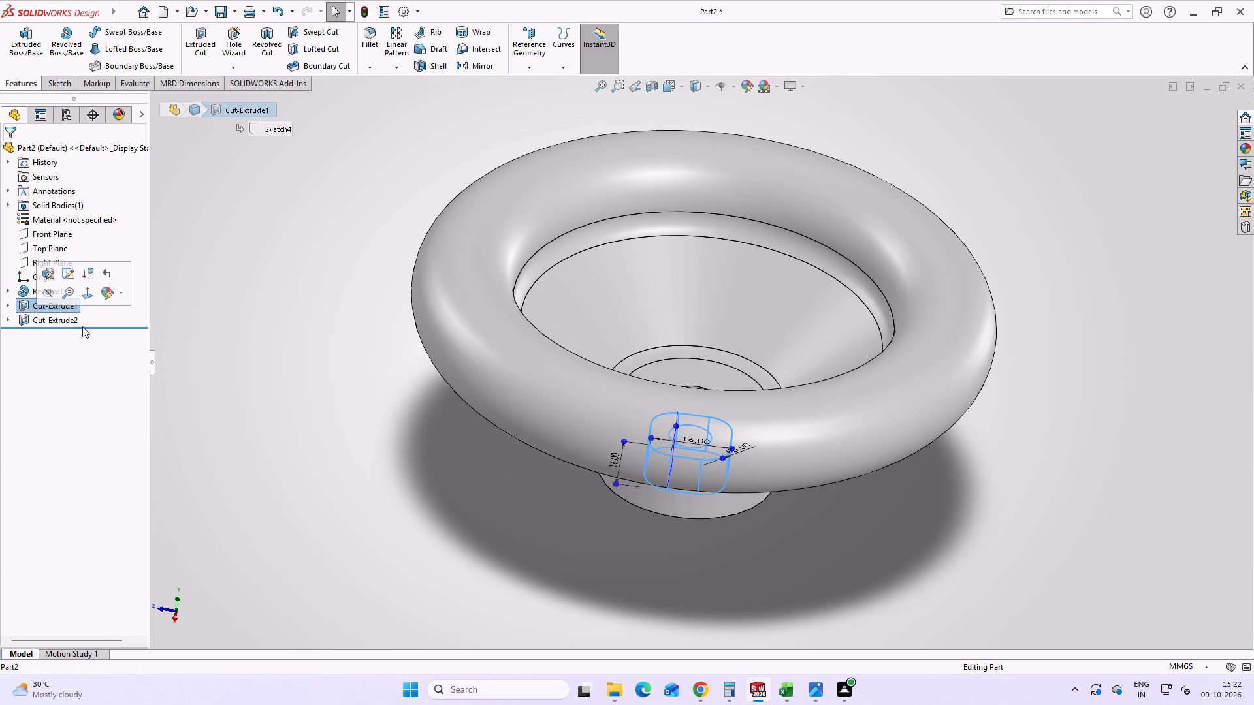
double_click(739, 447)
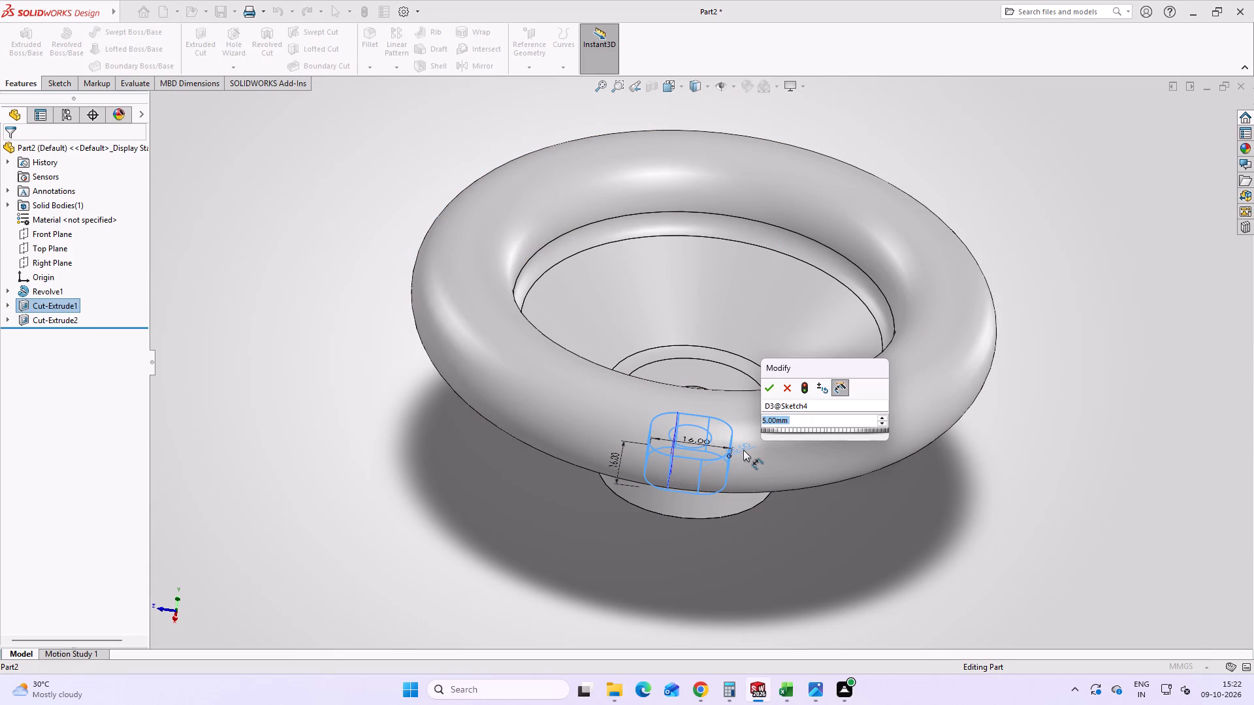
key("4")
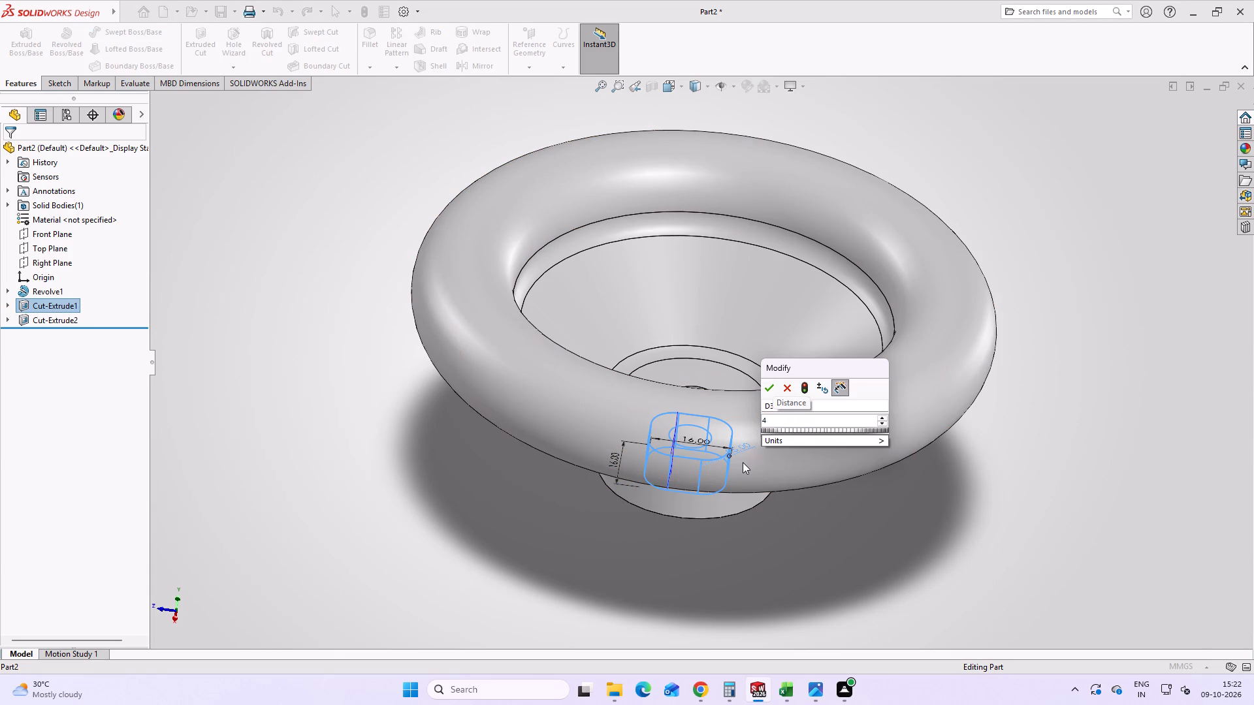
key("Return")
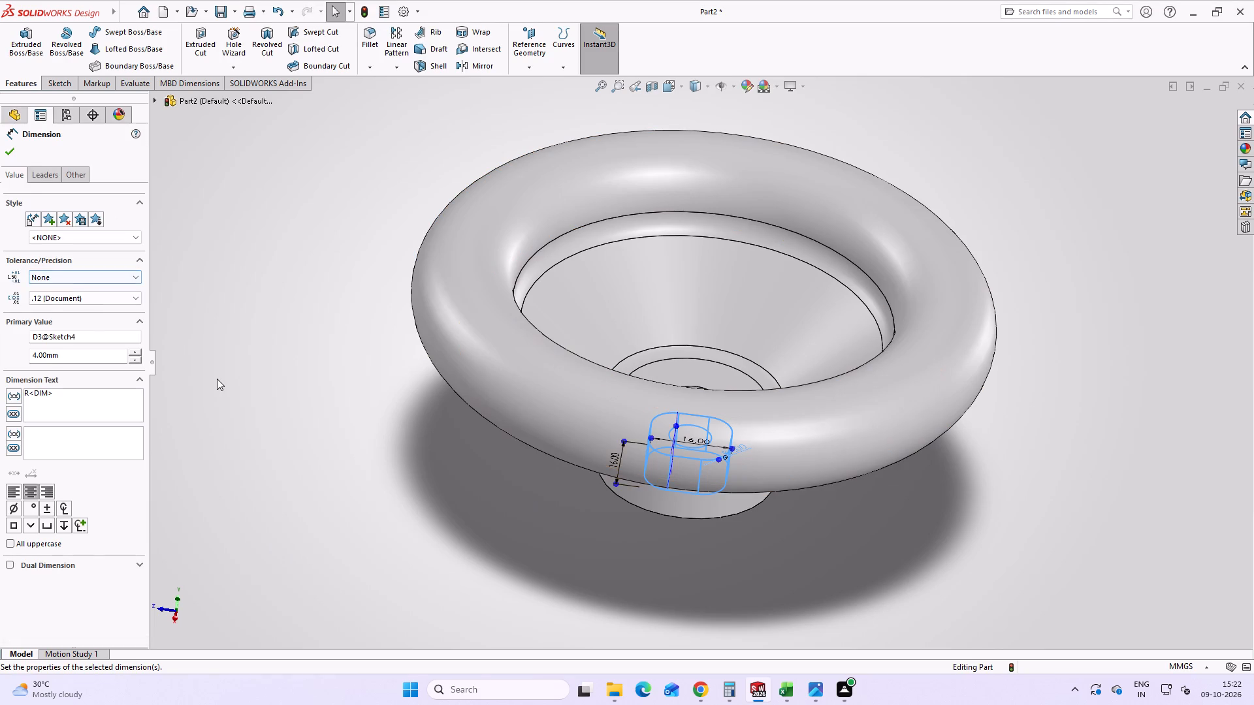
left_click(217, 379)
Switch to HANDWHEEL.png and examine the hub in section A-A, around the R3 and Ø26 callouts.
middle_click_drag(580, 433, 618, 275)
left_click(818, 676)
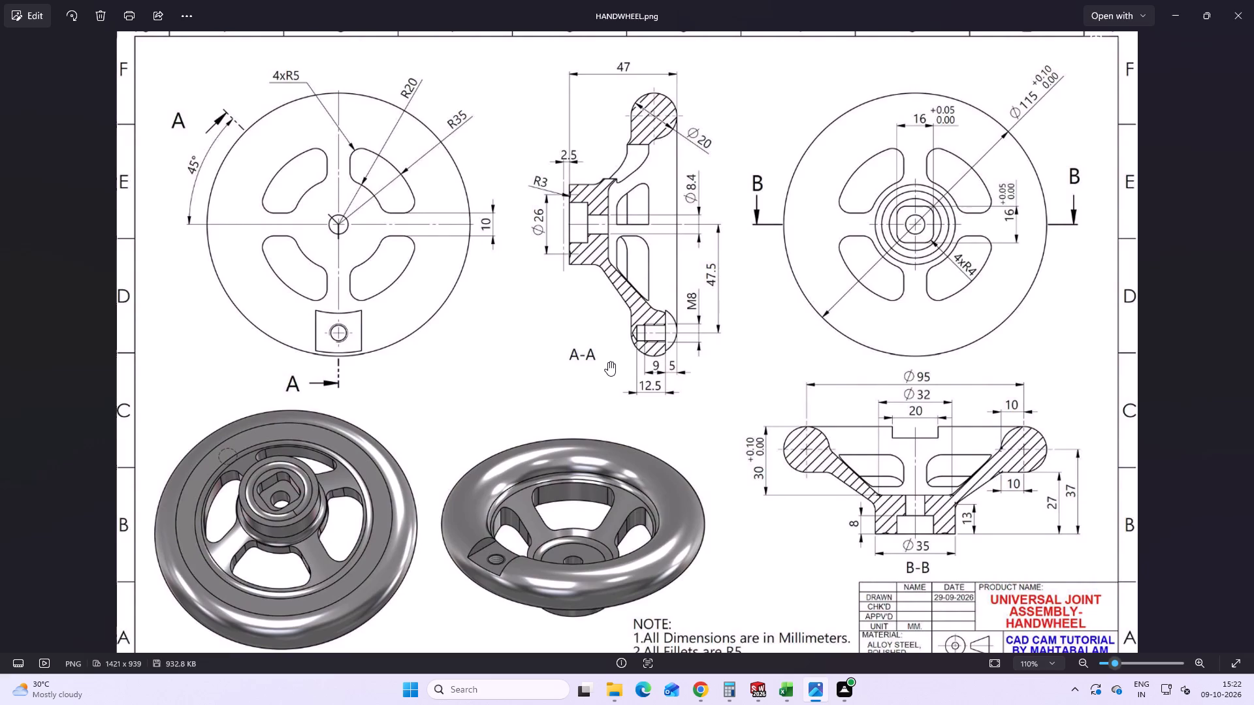
scroll(262, 530, "up", 1)
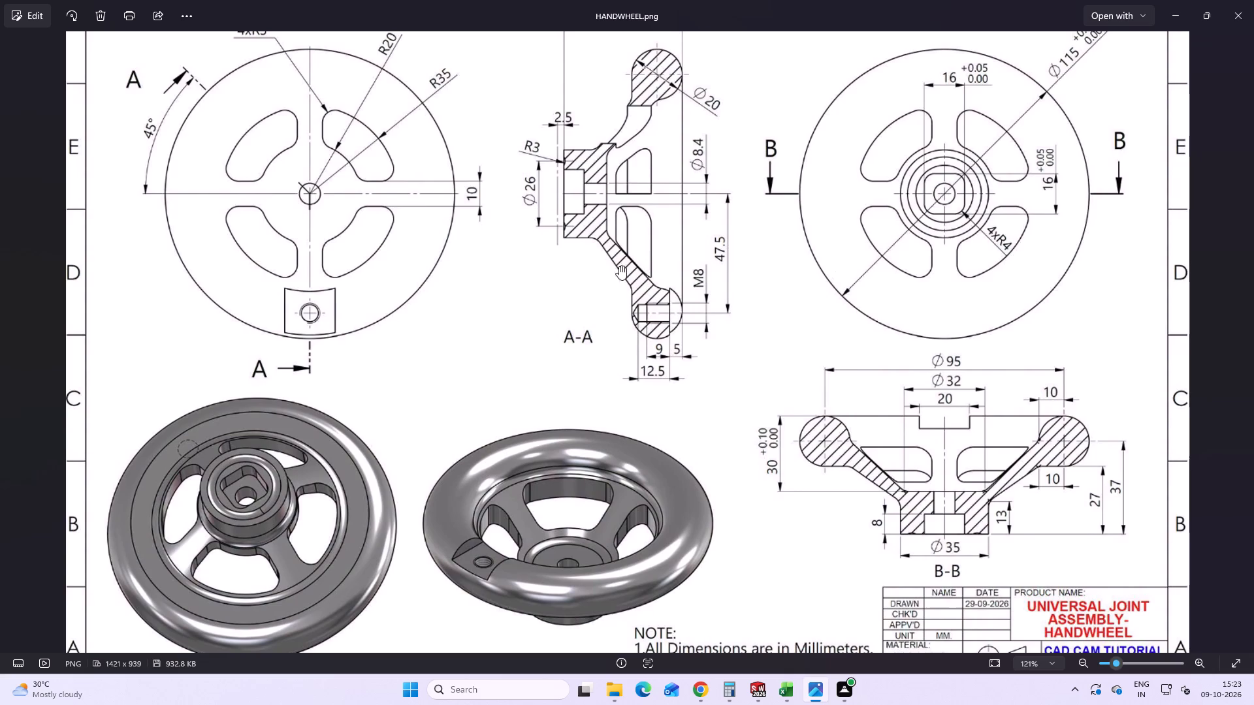
scroll(871, 243, "down", 1)
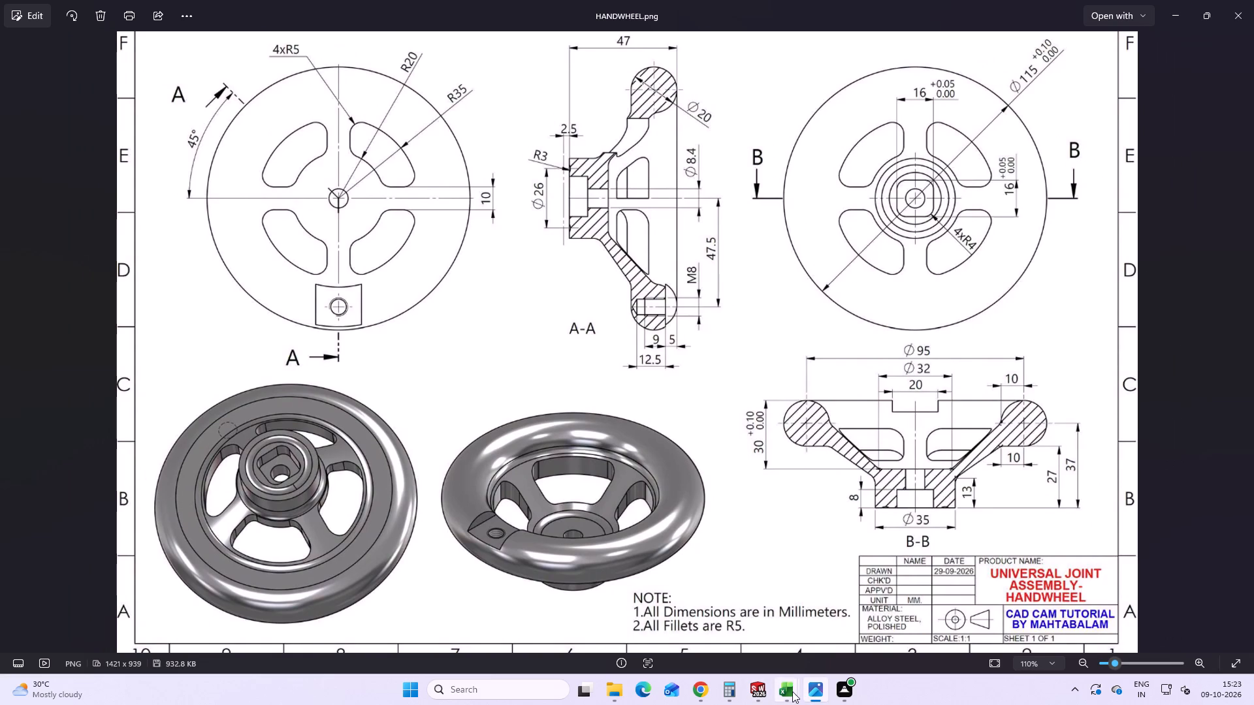
left_click(761, 695)
left_click(761, 695)
scroll(306, 478, "up", 4)
scroll(302, 493, "down", 1)
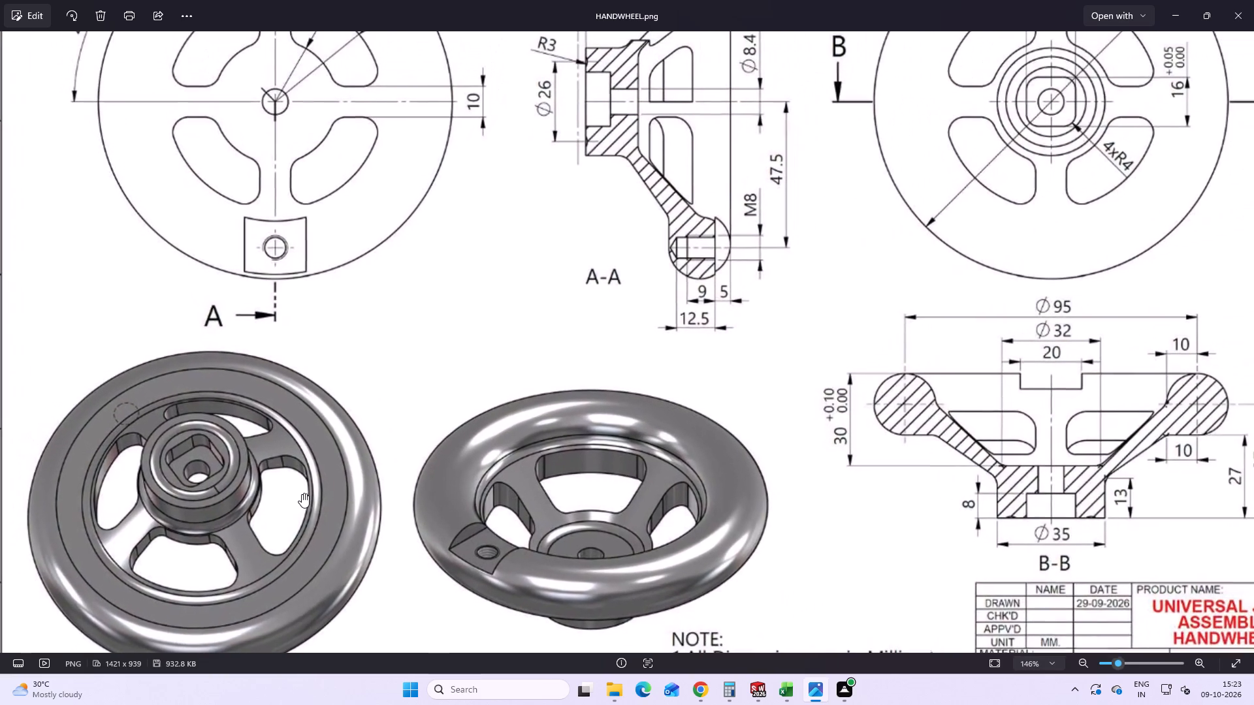
right_click(302, 493)
scroll(559, 76, "up", 2)
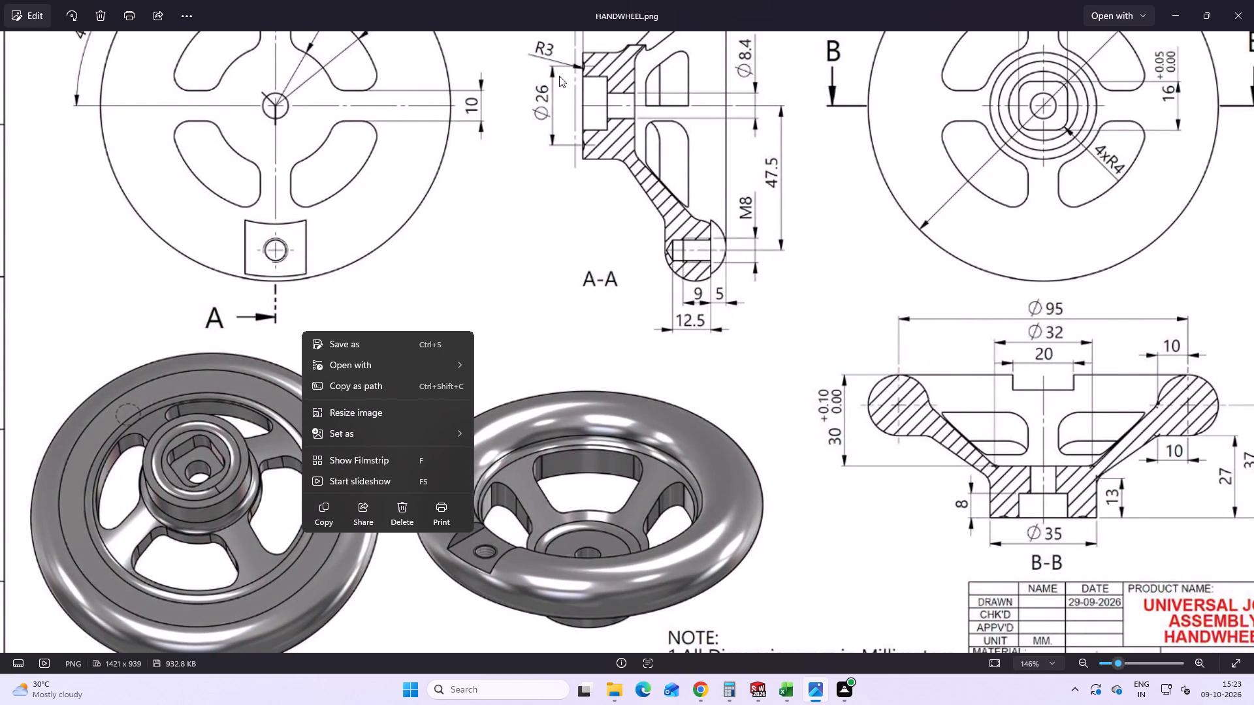
scroll(555, 97, "up", 1)
middle_click(556, 101)
scroll(558, 101, "up", 1)
scroll(562, 101, "down", 1)
scroll(587, 99, "up", 10)
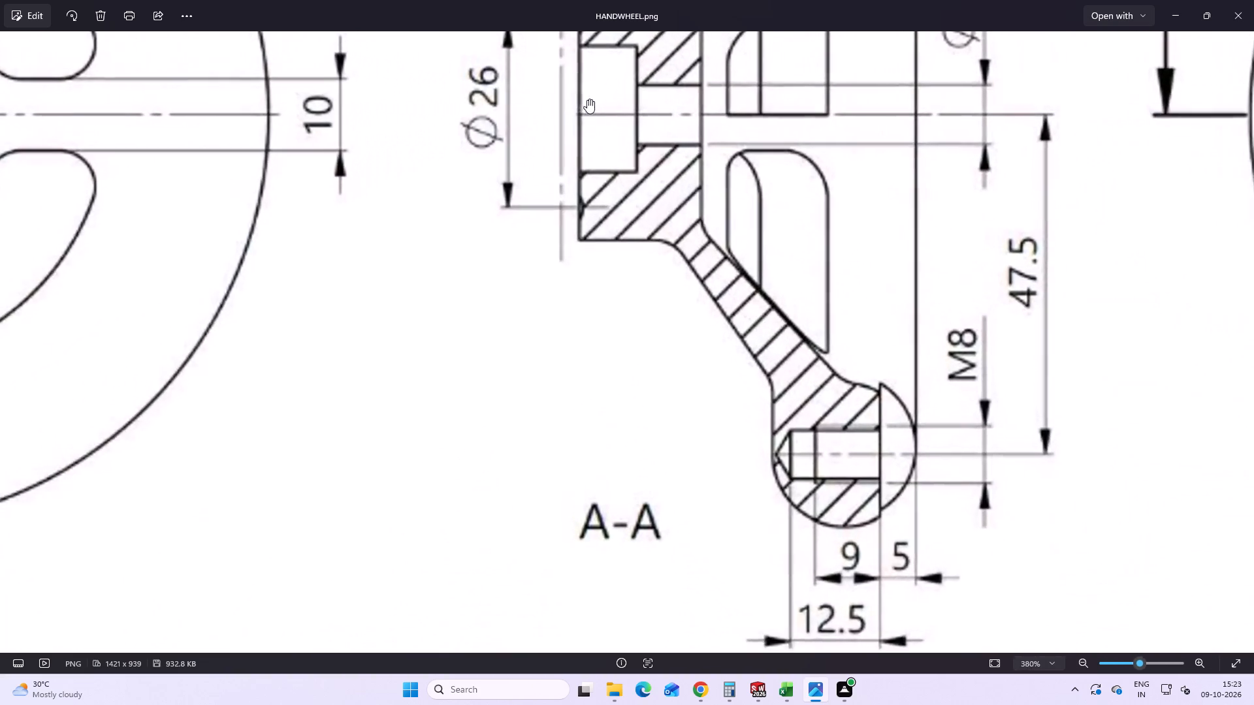
scroll(592, 93, "up", 1)
middle_click_drag(592, 93, 602, 102)
scroll(597, 144, "down", 8)
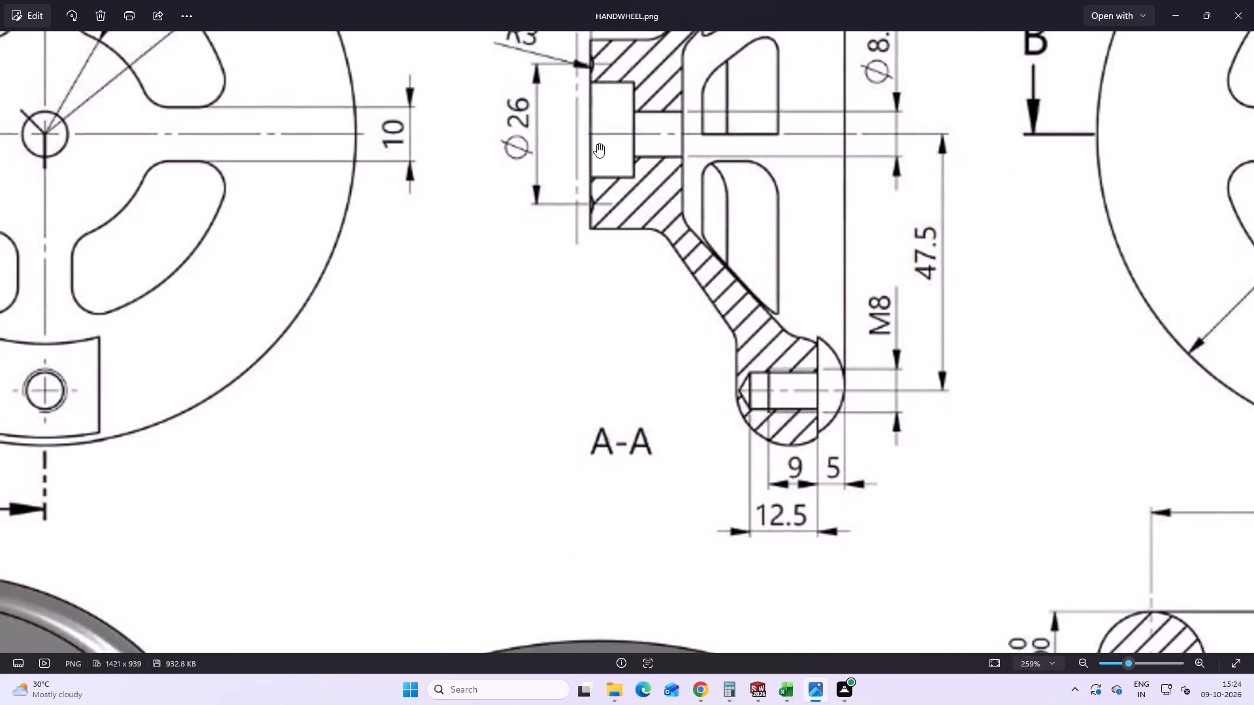
scroll(600, 120, "down", 5)
scroll(223, 509, "up", 2)
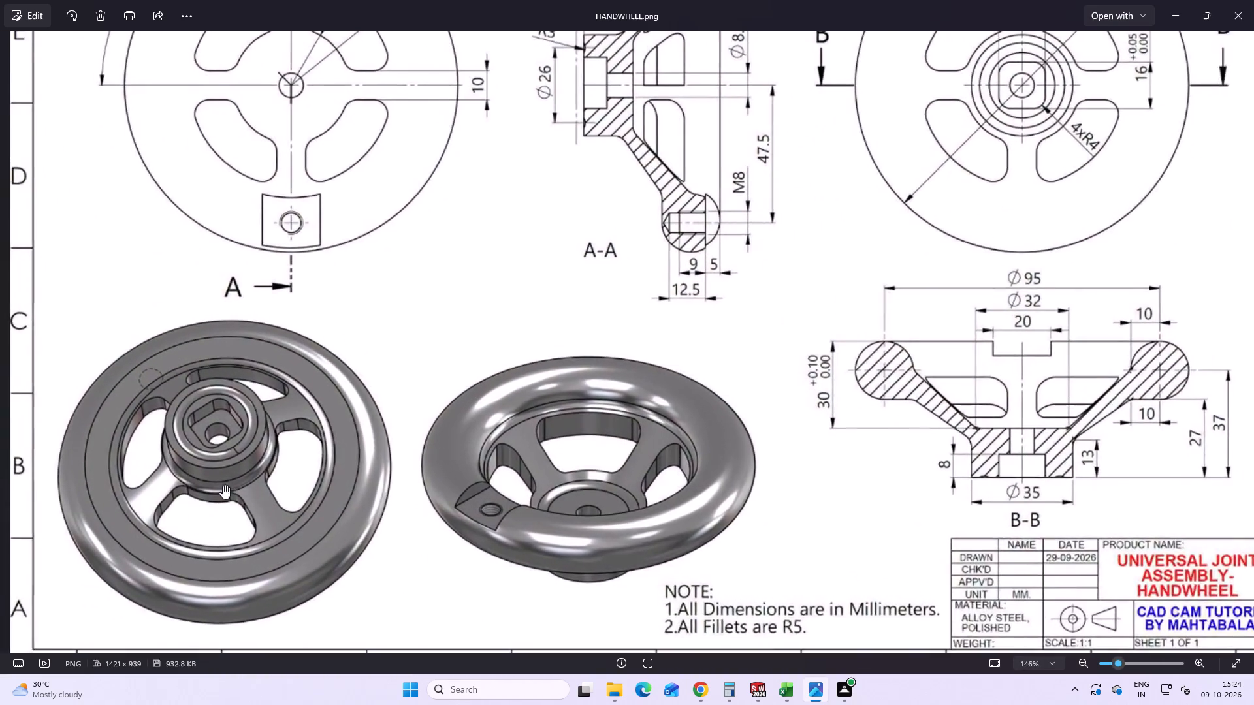
Examine the hub's end face and ring groove in the shaded view, then the complete drawing sheet.
scroll(208, 445, "up", 17)
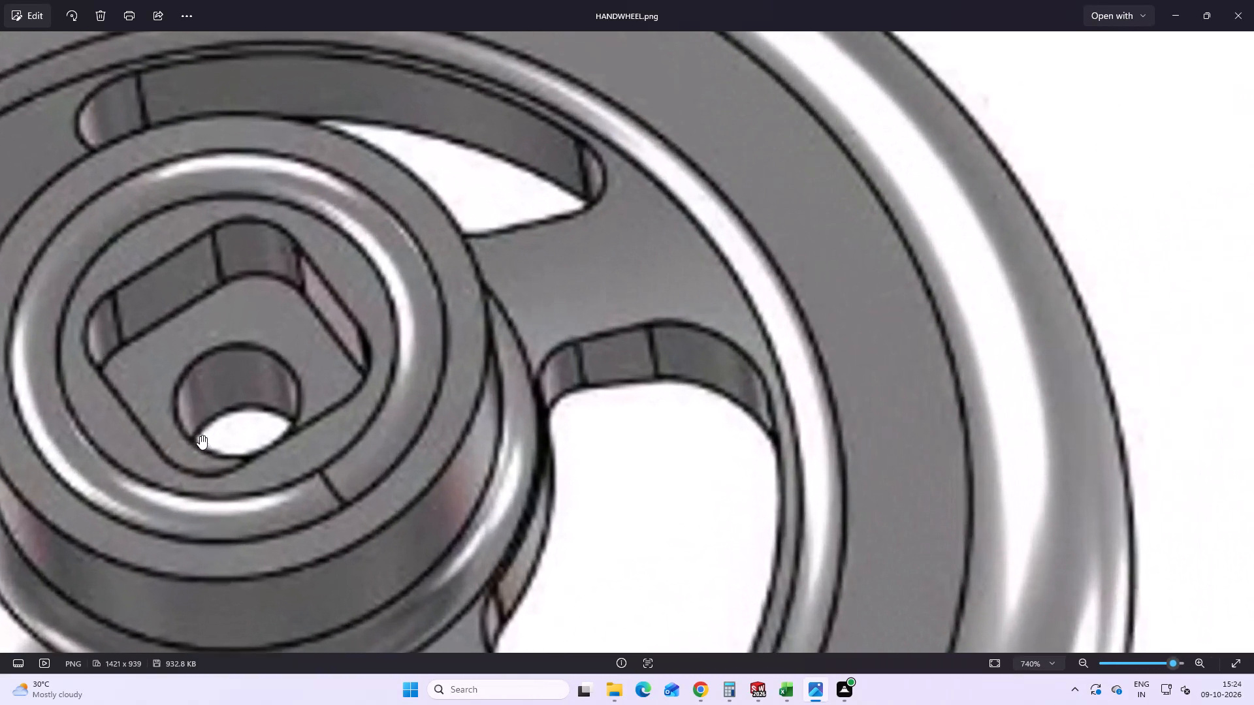
scroll(313, 388, "down", 9)
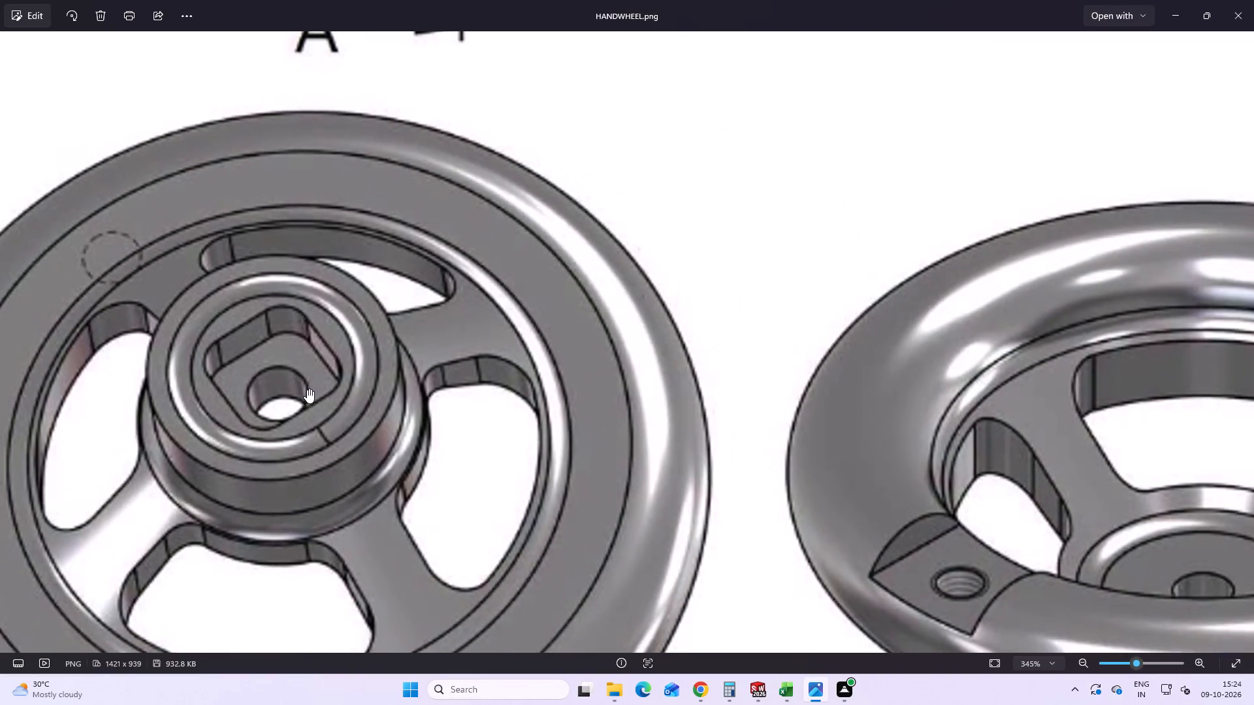
scroll(307, 389, "down", 13)
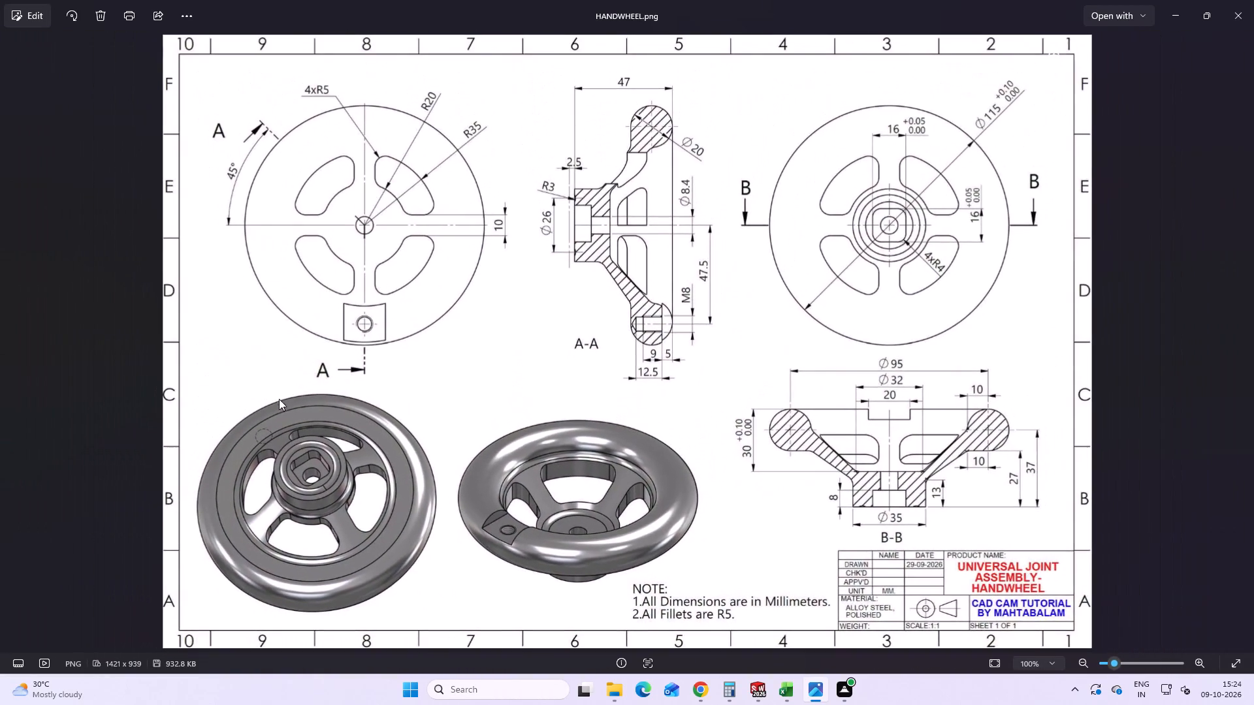
scroll(683, 485, "down", 1)
scroll(750, 478, "down", 3)
scroll(566, 472, "down", 2)
scroll(572, 456, "up", 2)
scroll(572, 456, "down", 2)
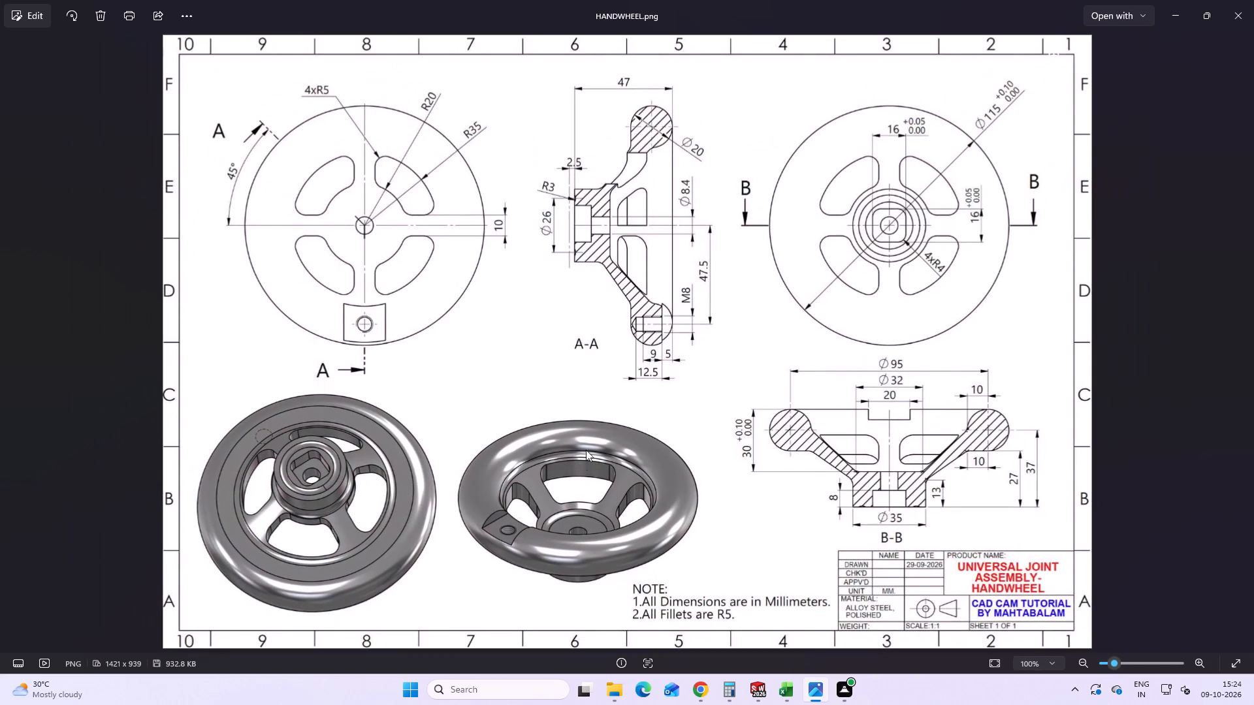
scroll(586, 429, "down", 1)
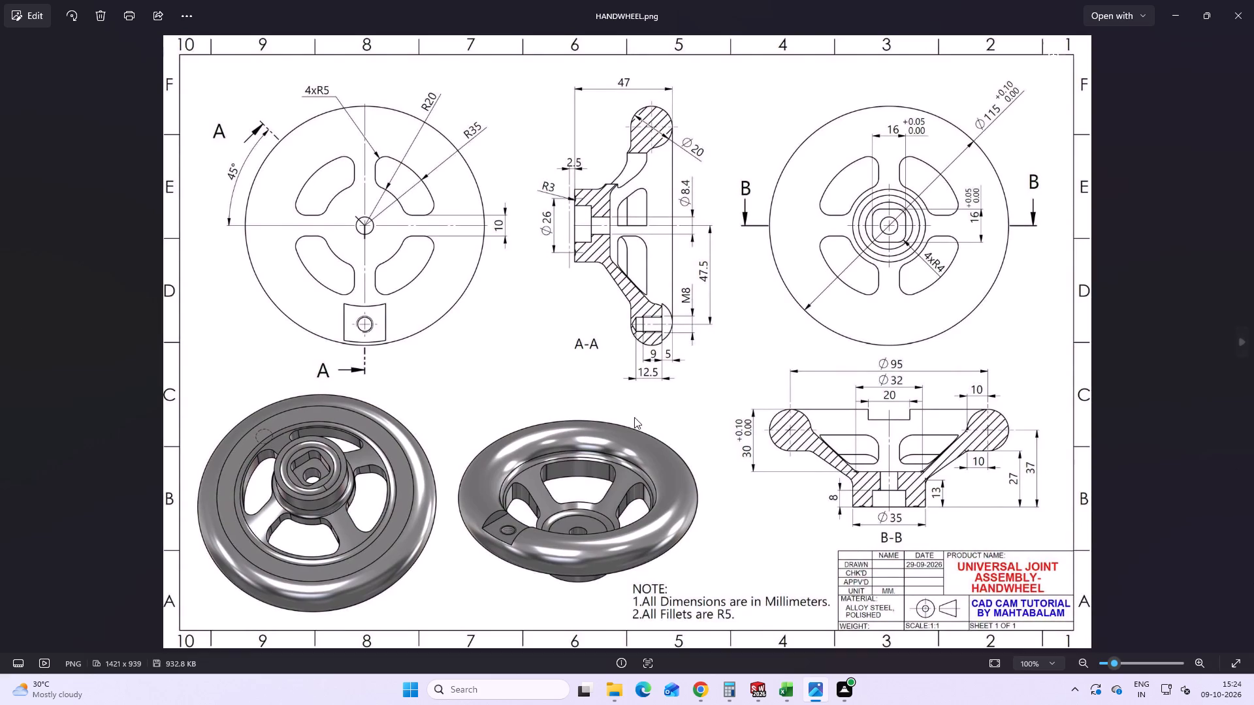
Switch back to SOLIDWORKS and inspect the hub's end face around the square pocket.
left_click(748, 693)
middle_click_drag(711, 464, 733, 156)
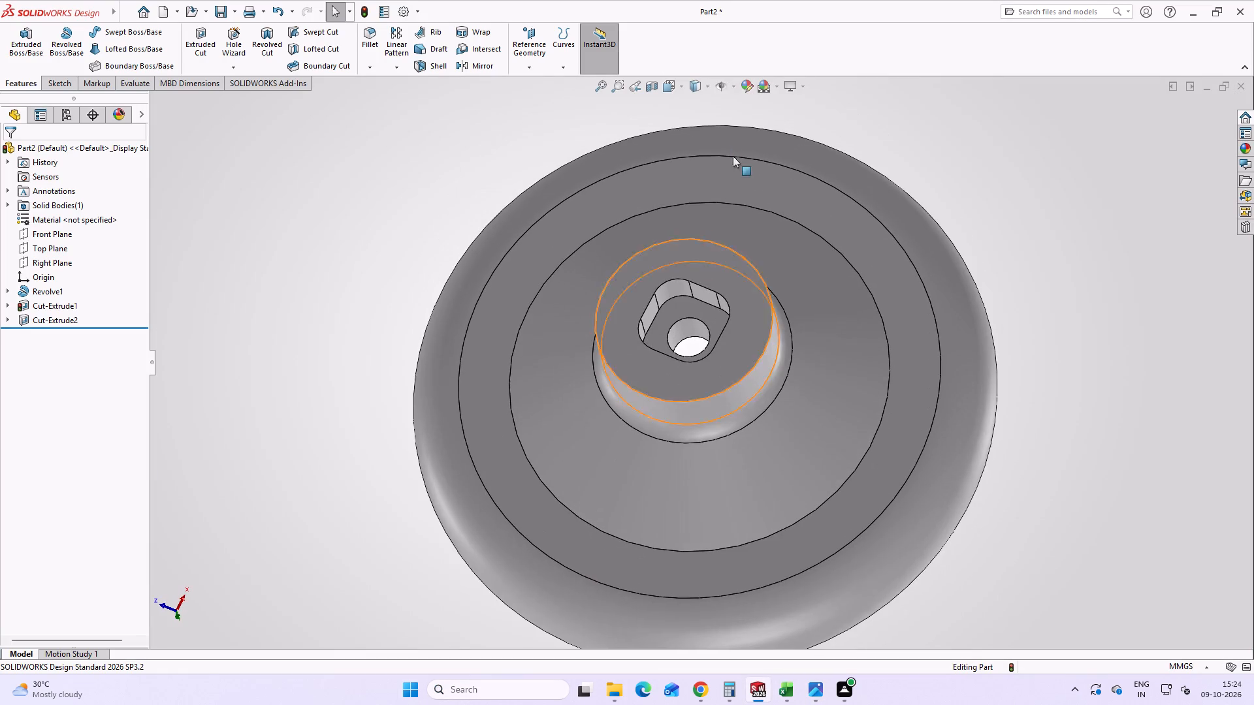
scroll(696, 396, "down", 1)
middle_click_drag(693, 388, 706, 285)
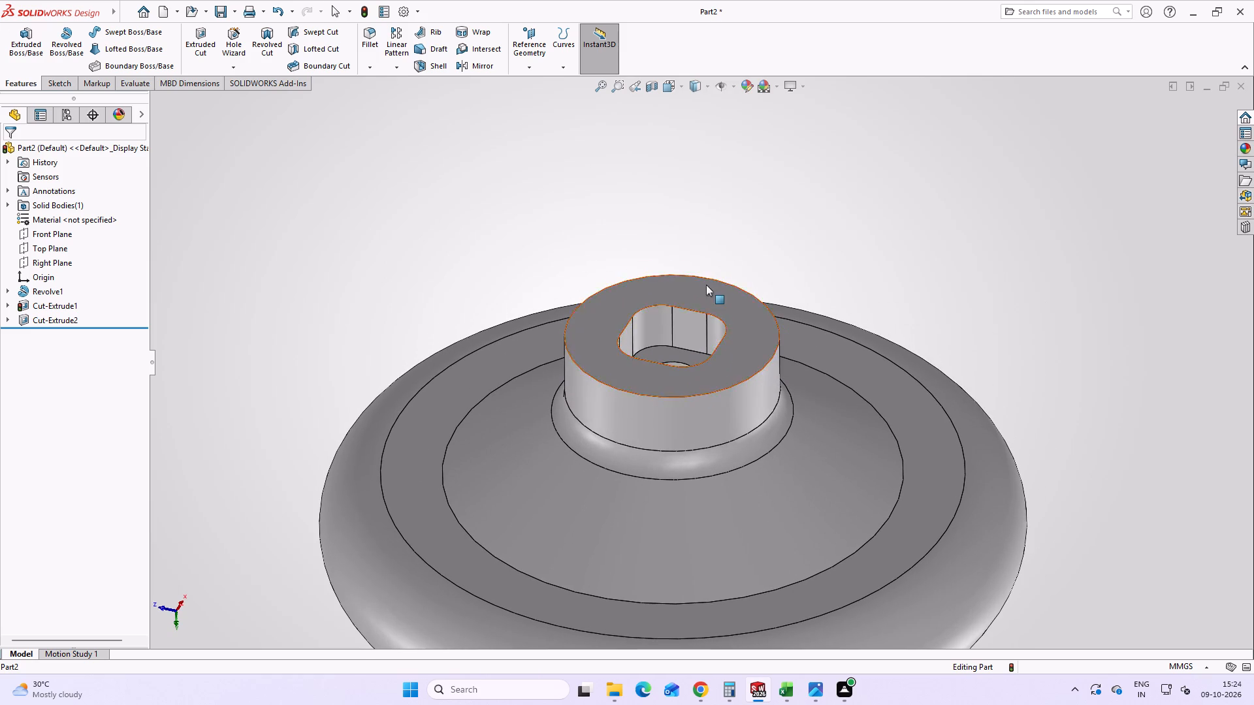
scroll(716, 388, "down", 1)
left_click(712, 370)
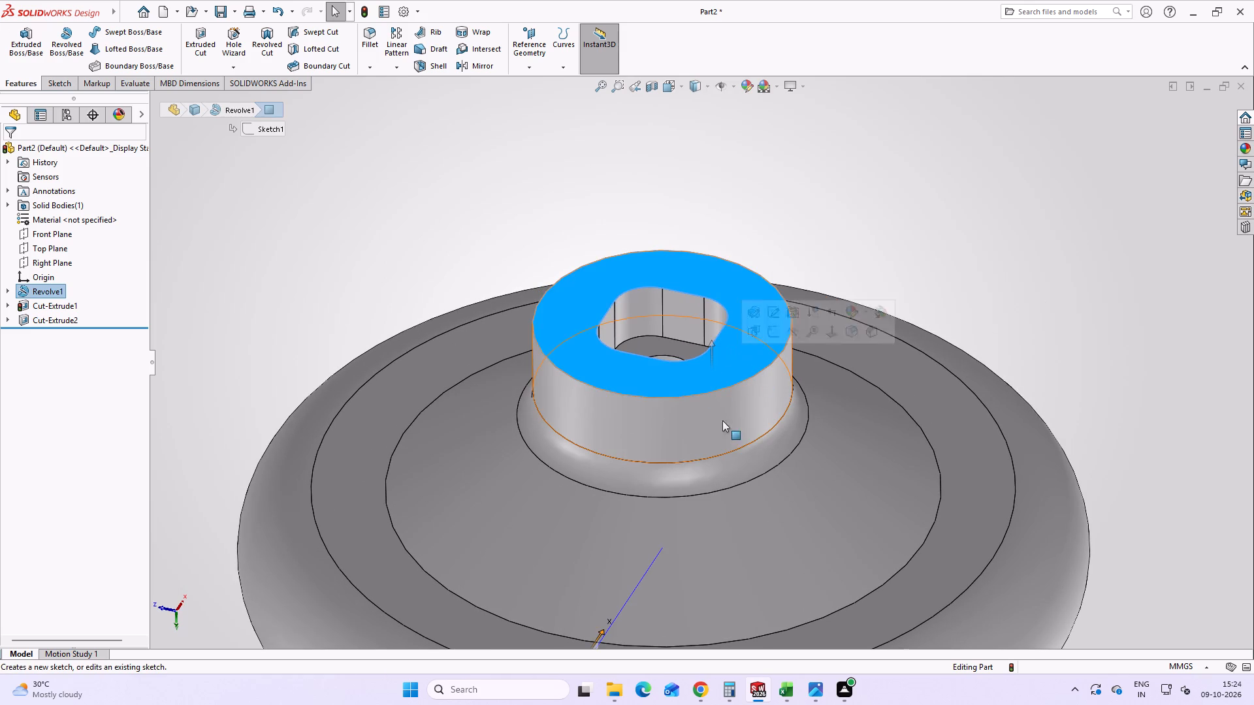
scroll(671, 428, "up", 3)
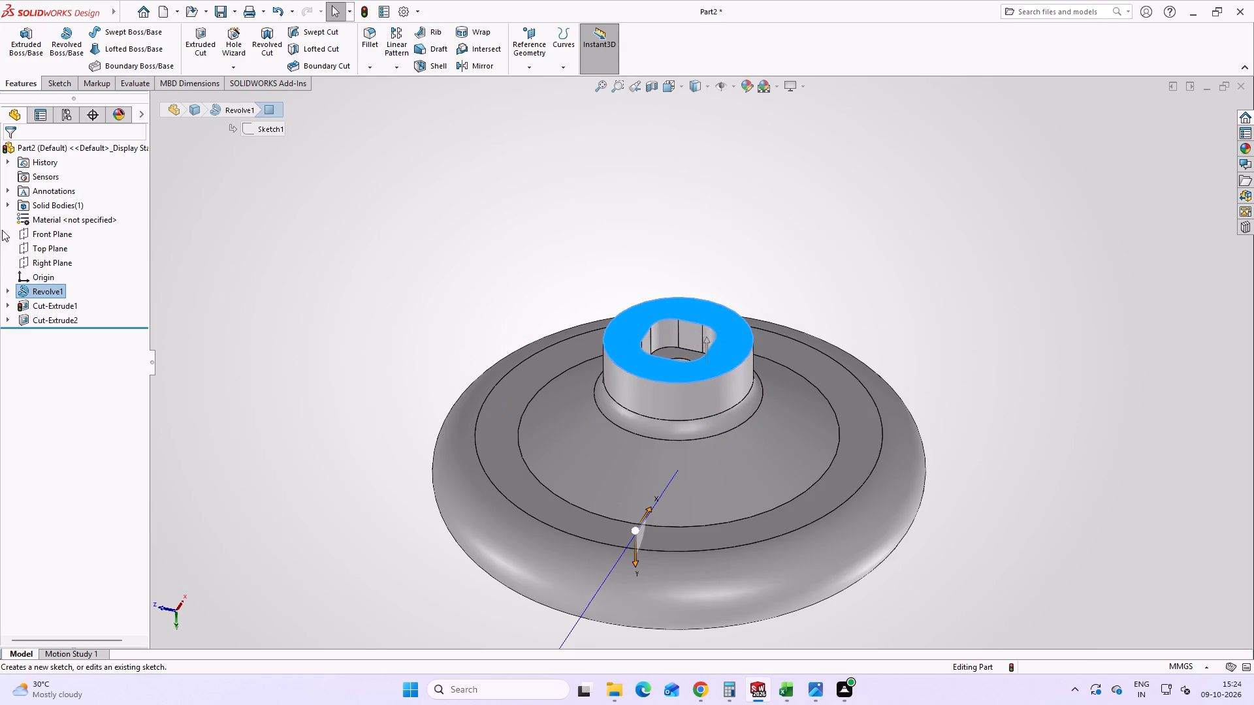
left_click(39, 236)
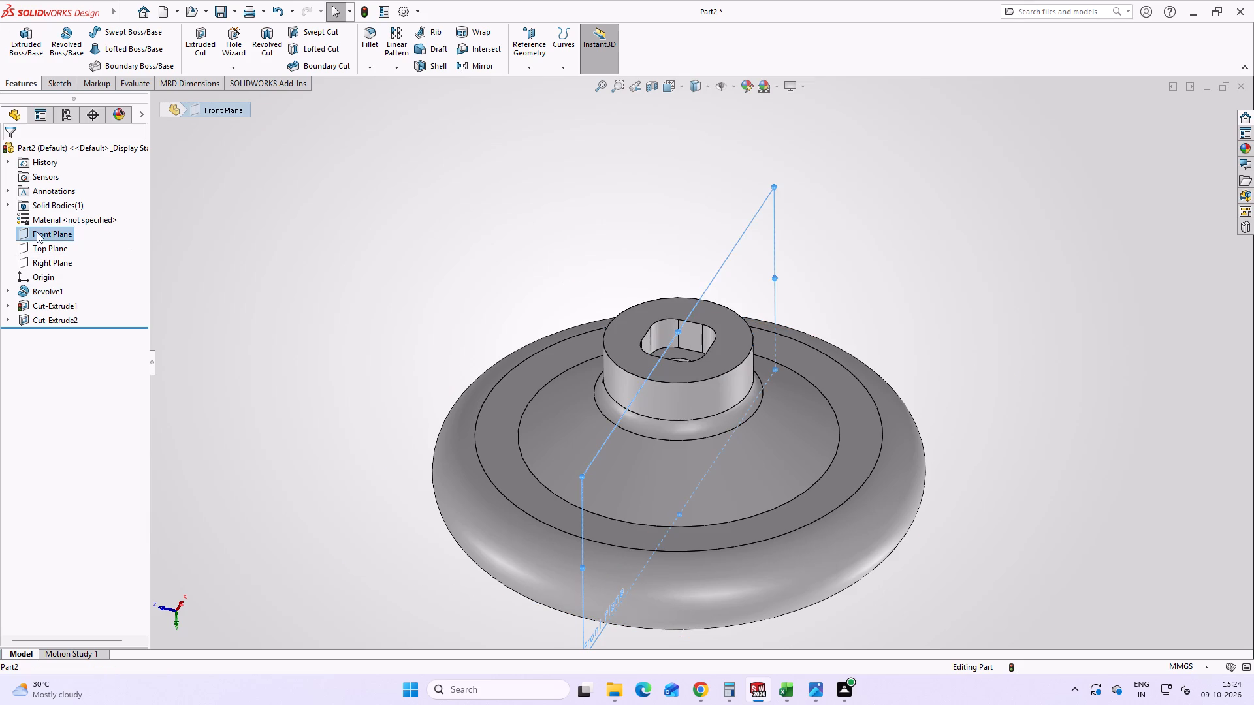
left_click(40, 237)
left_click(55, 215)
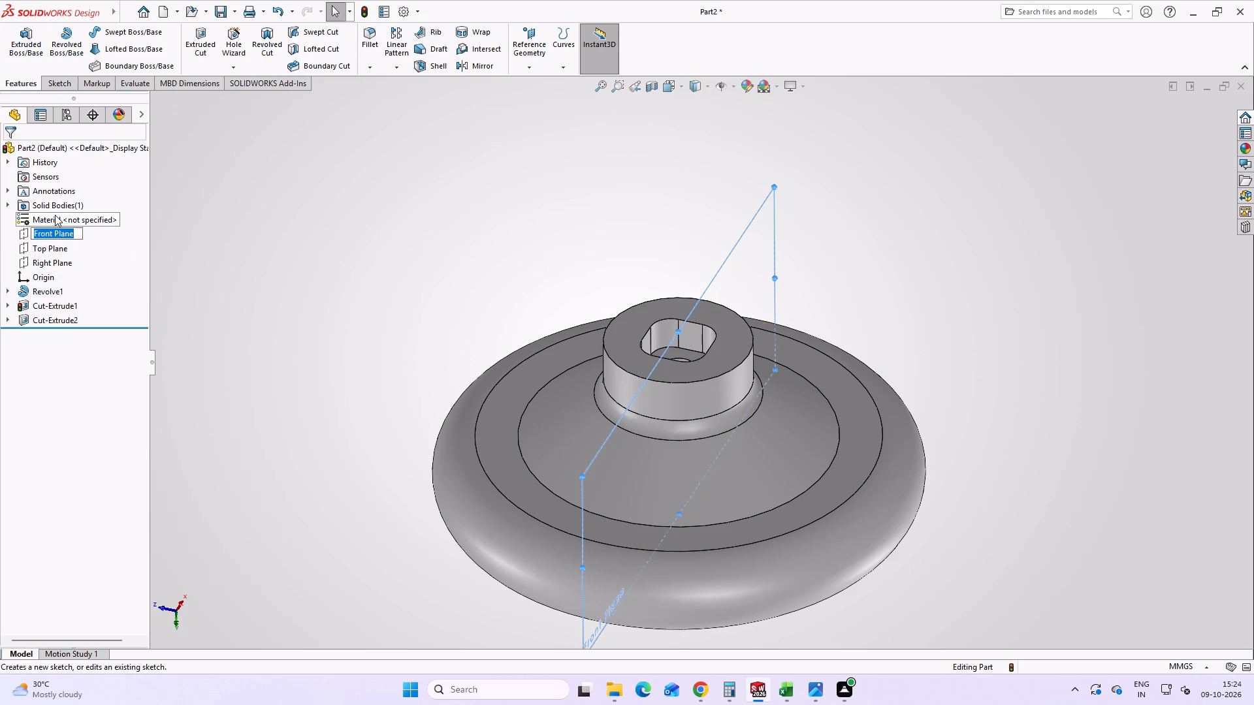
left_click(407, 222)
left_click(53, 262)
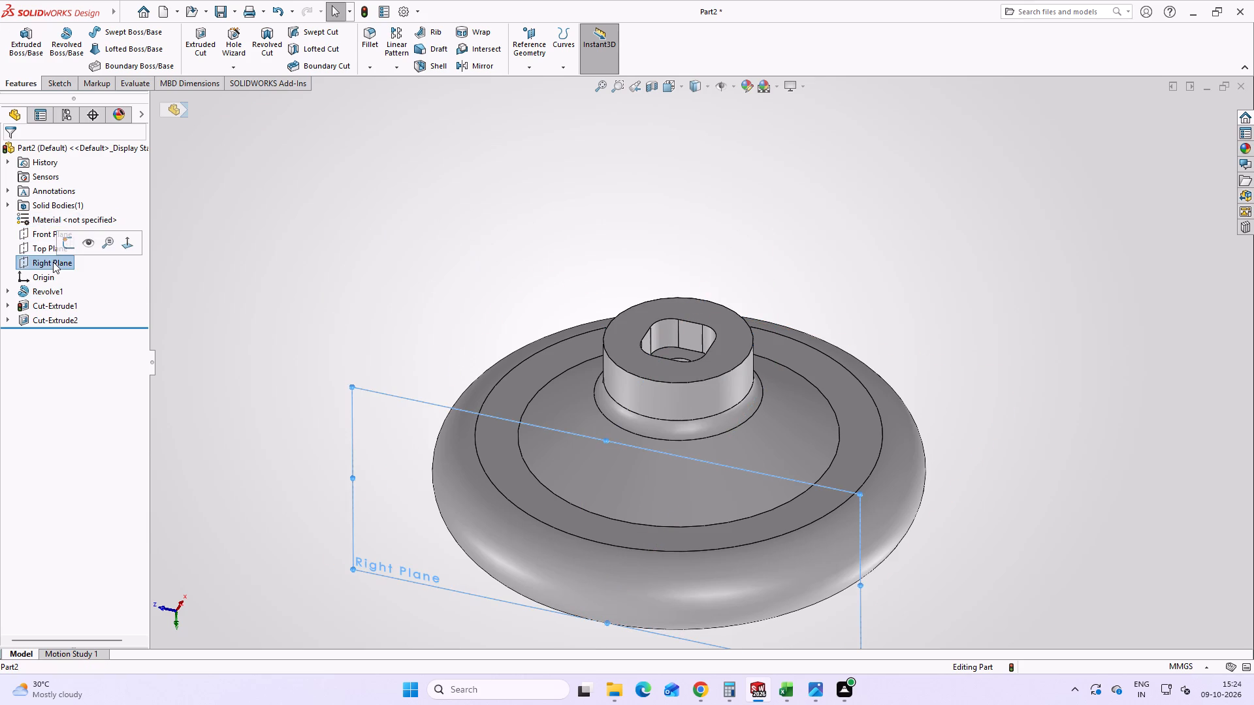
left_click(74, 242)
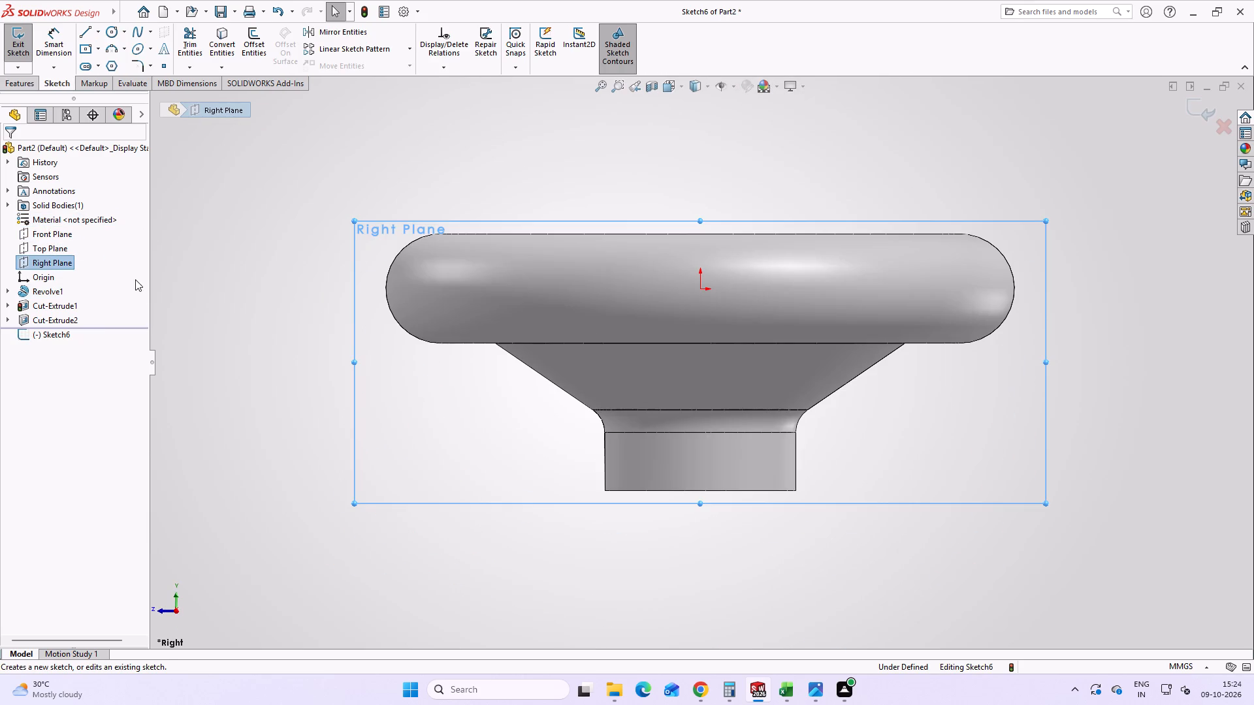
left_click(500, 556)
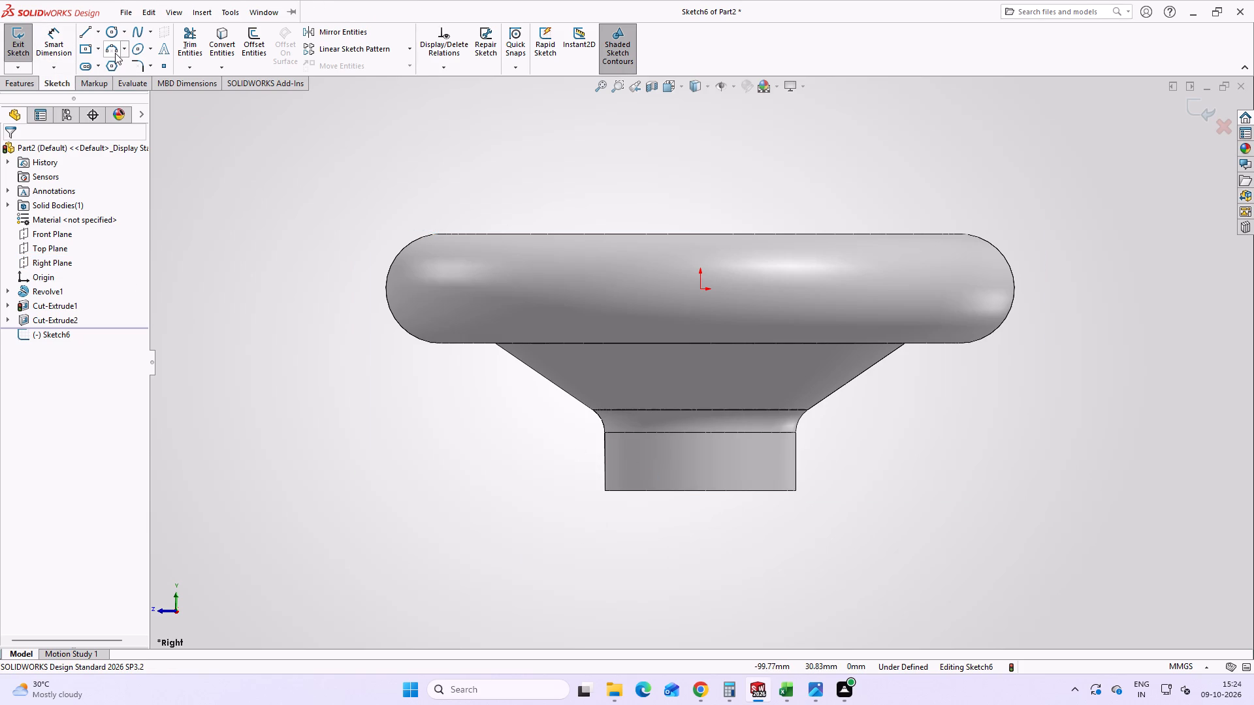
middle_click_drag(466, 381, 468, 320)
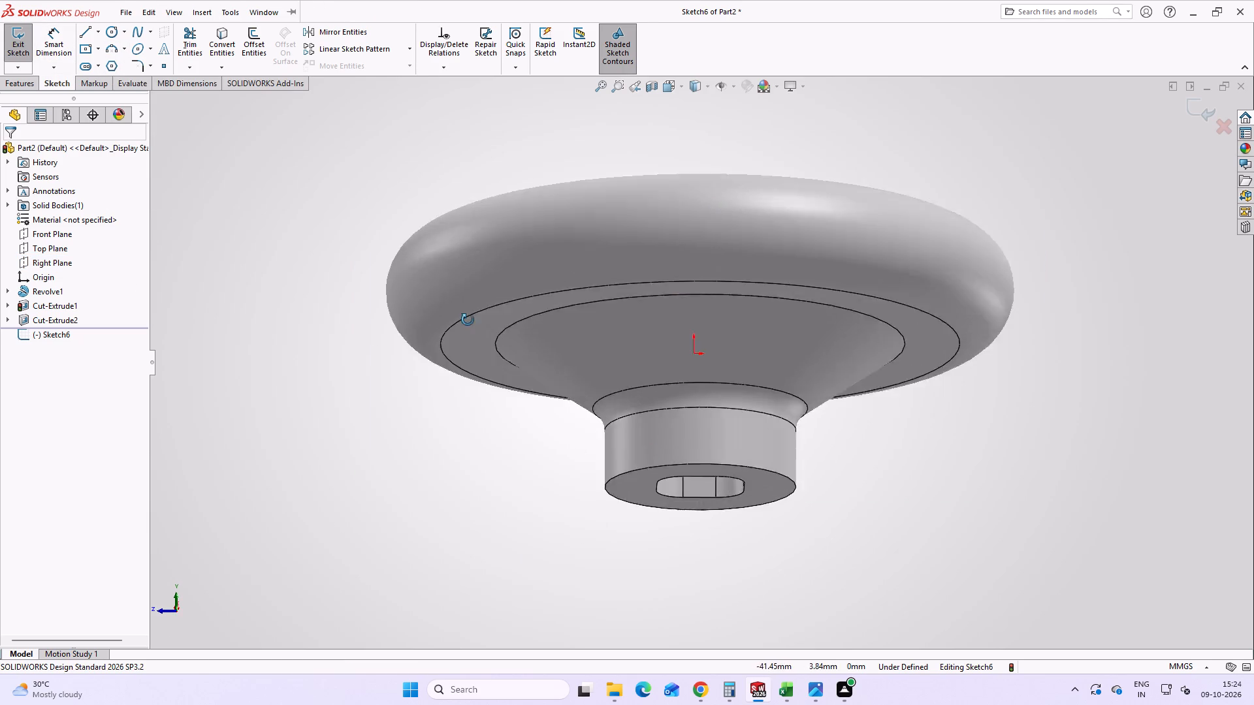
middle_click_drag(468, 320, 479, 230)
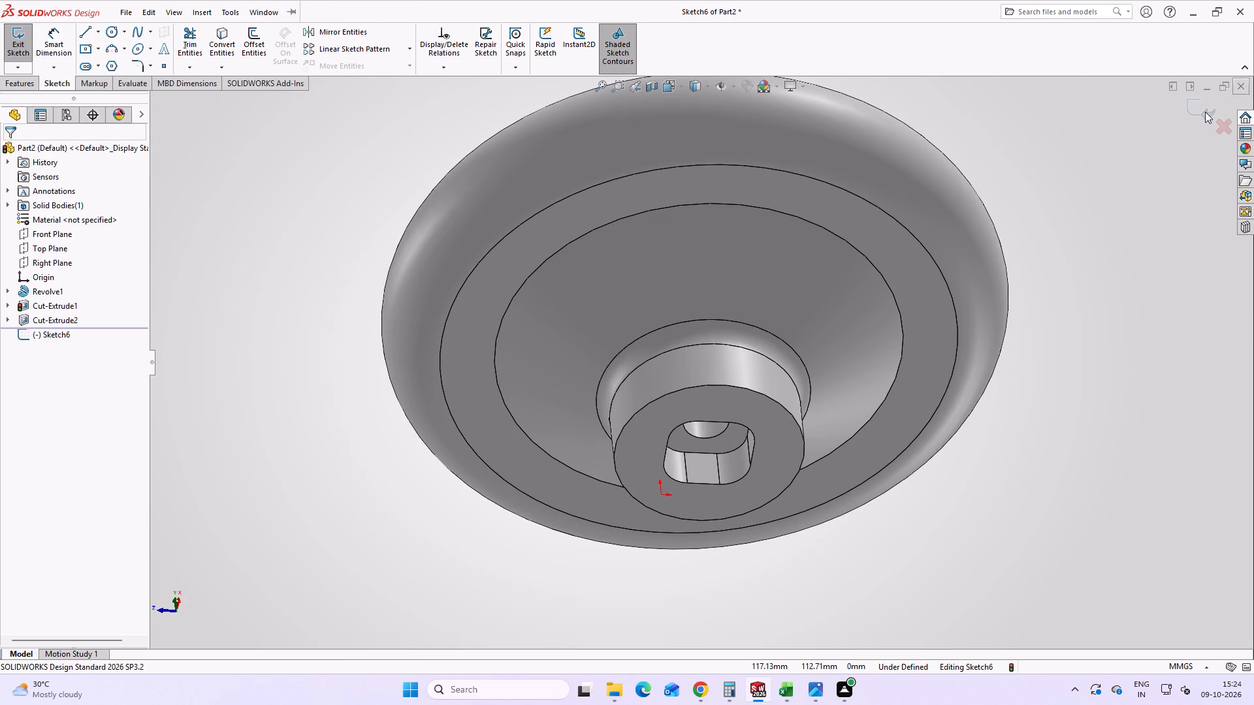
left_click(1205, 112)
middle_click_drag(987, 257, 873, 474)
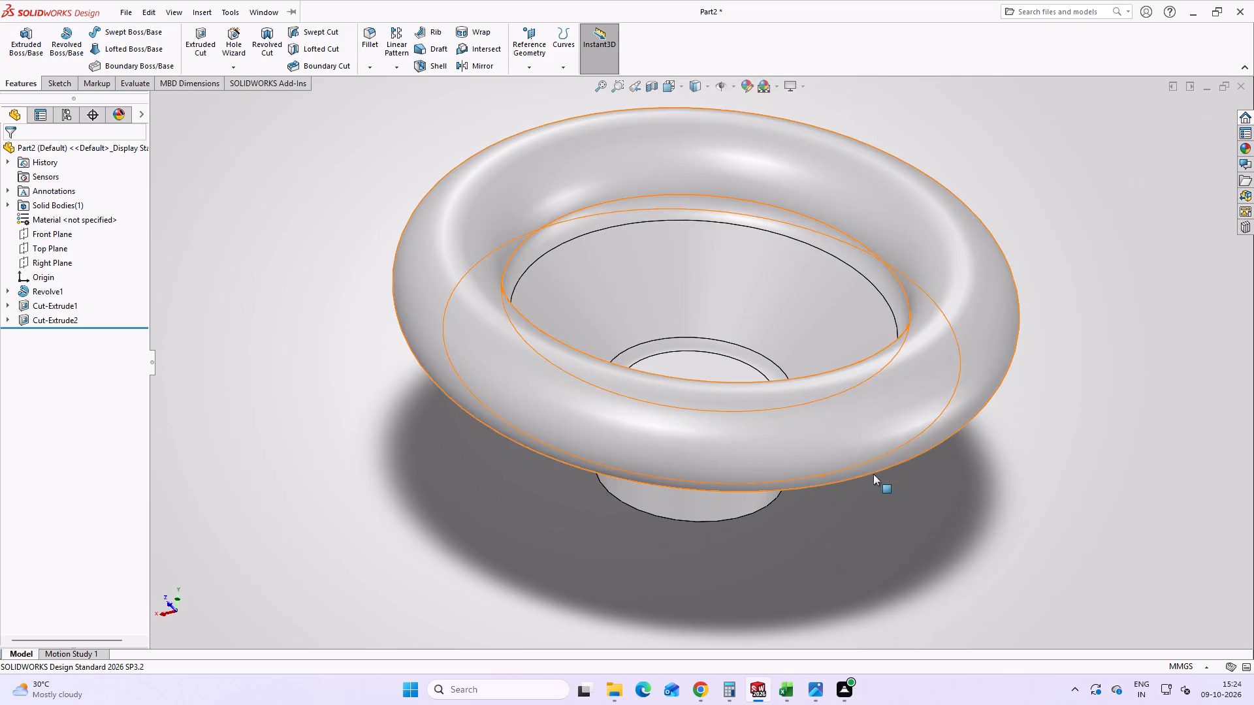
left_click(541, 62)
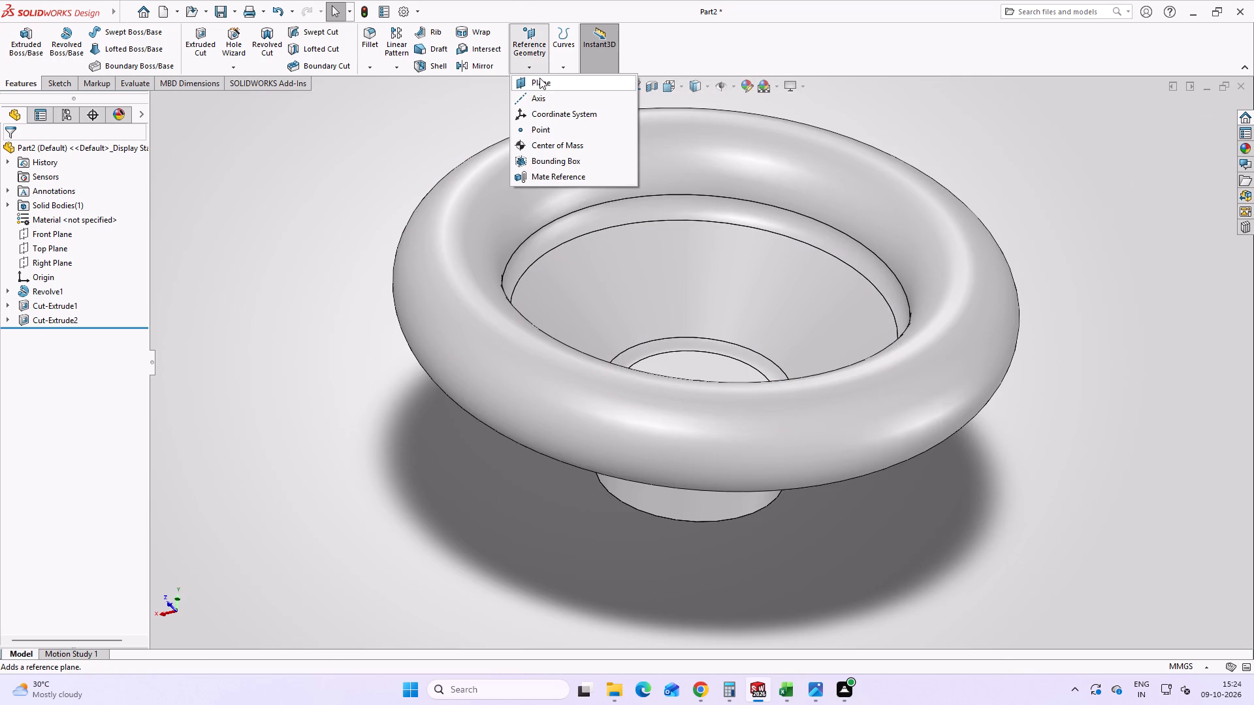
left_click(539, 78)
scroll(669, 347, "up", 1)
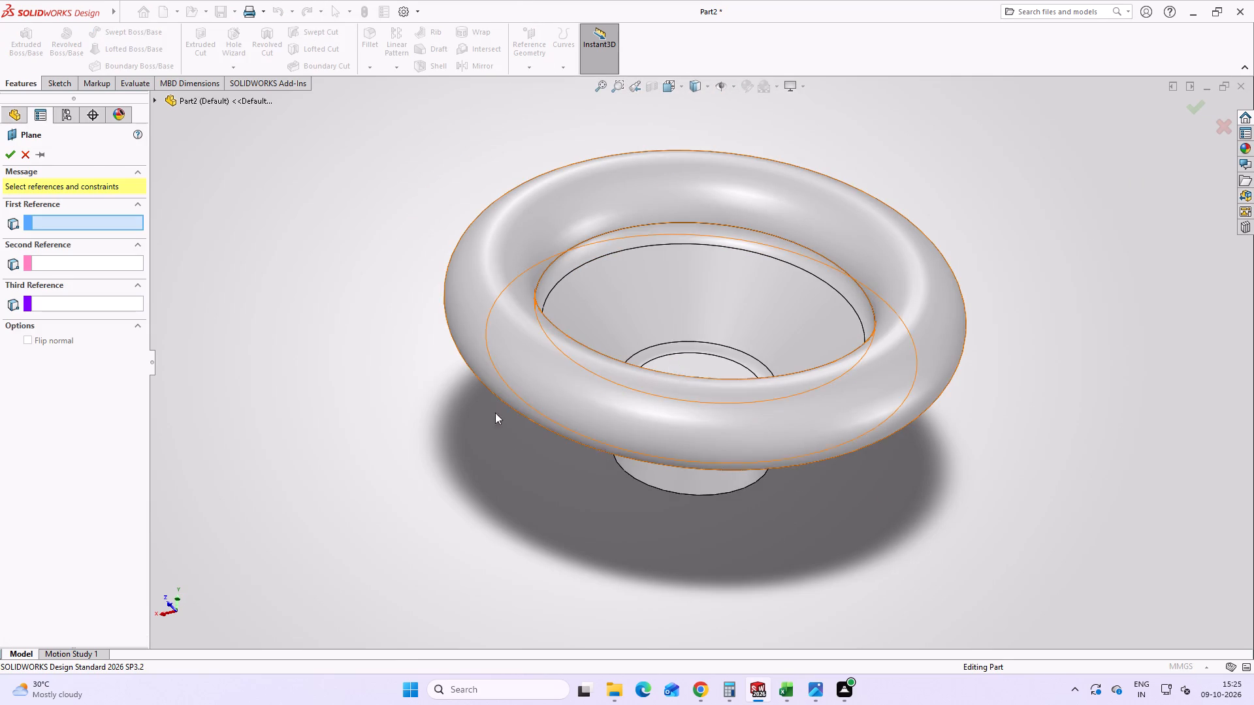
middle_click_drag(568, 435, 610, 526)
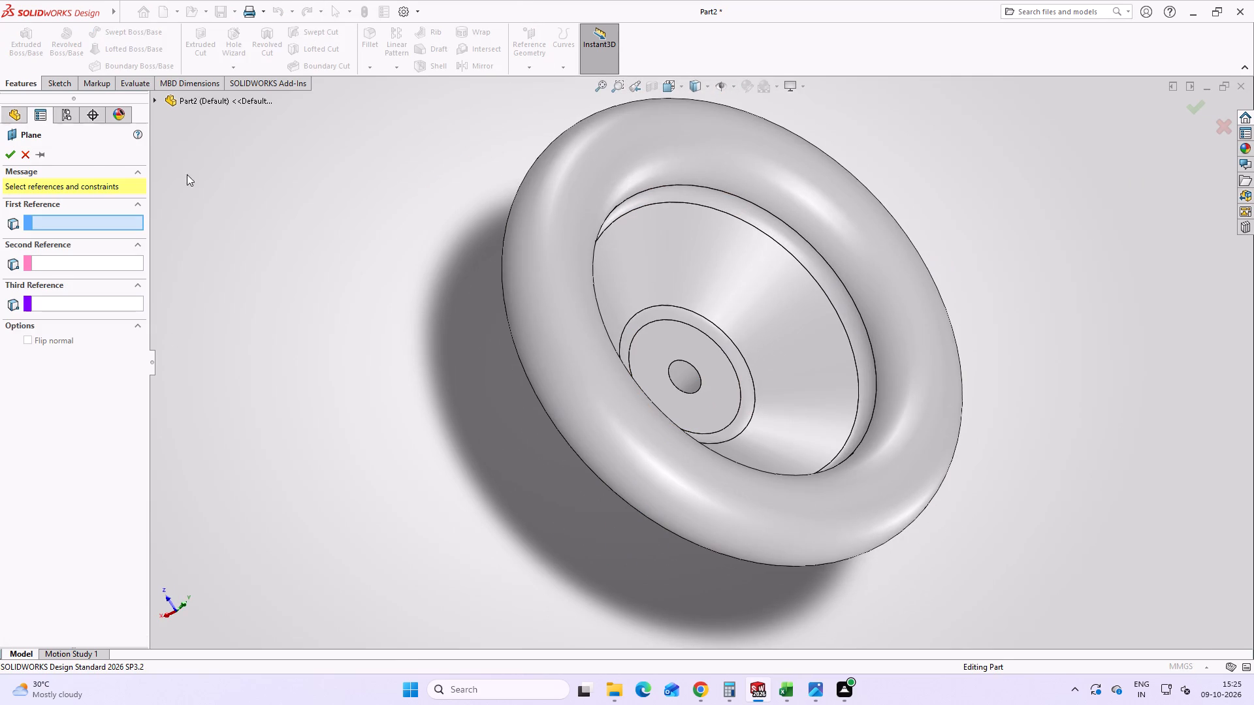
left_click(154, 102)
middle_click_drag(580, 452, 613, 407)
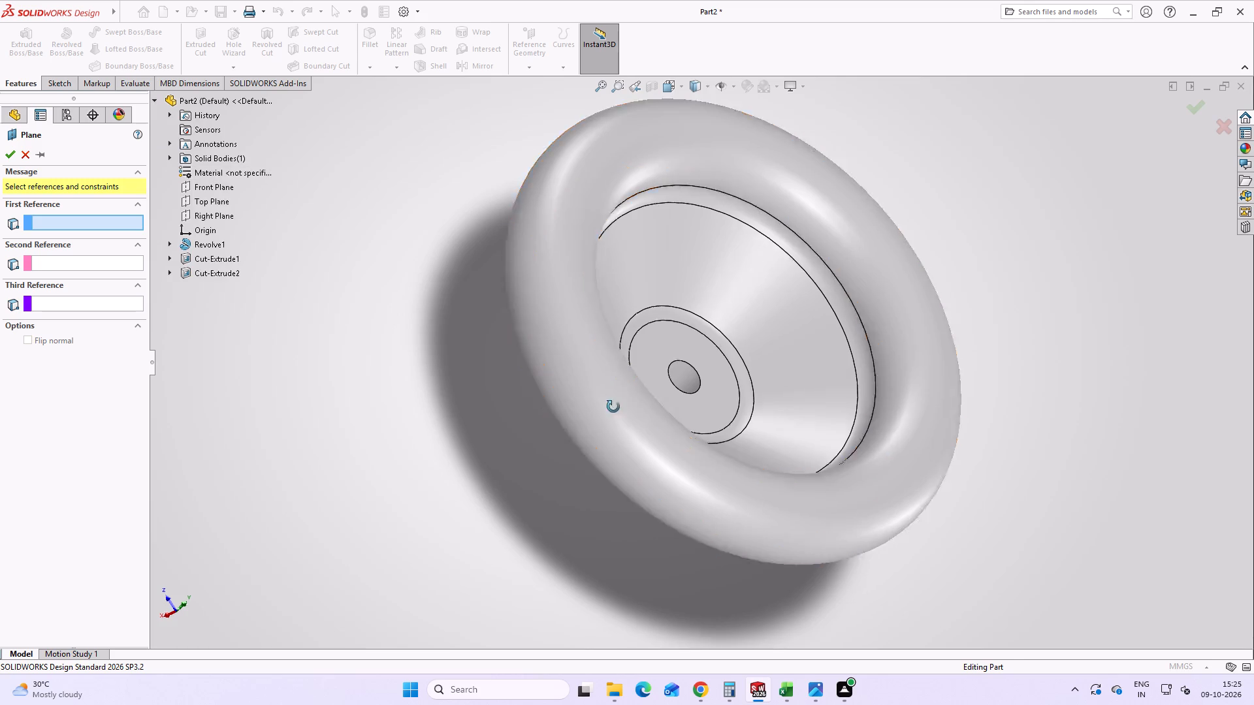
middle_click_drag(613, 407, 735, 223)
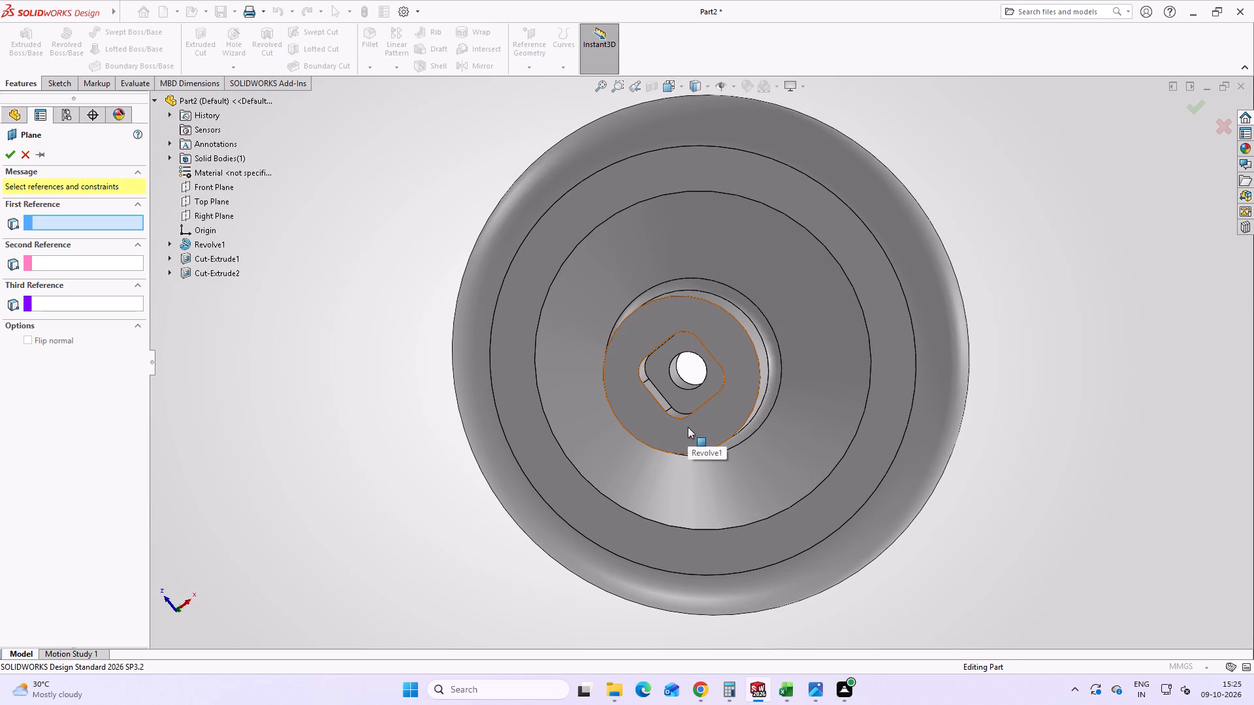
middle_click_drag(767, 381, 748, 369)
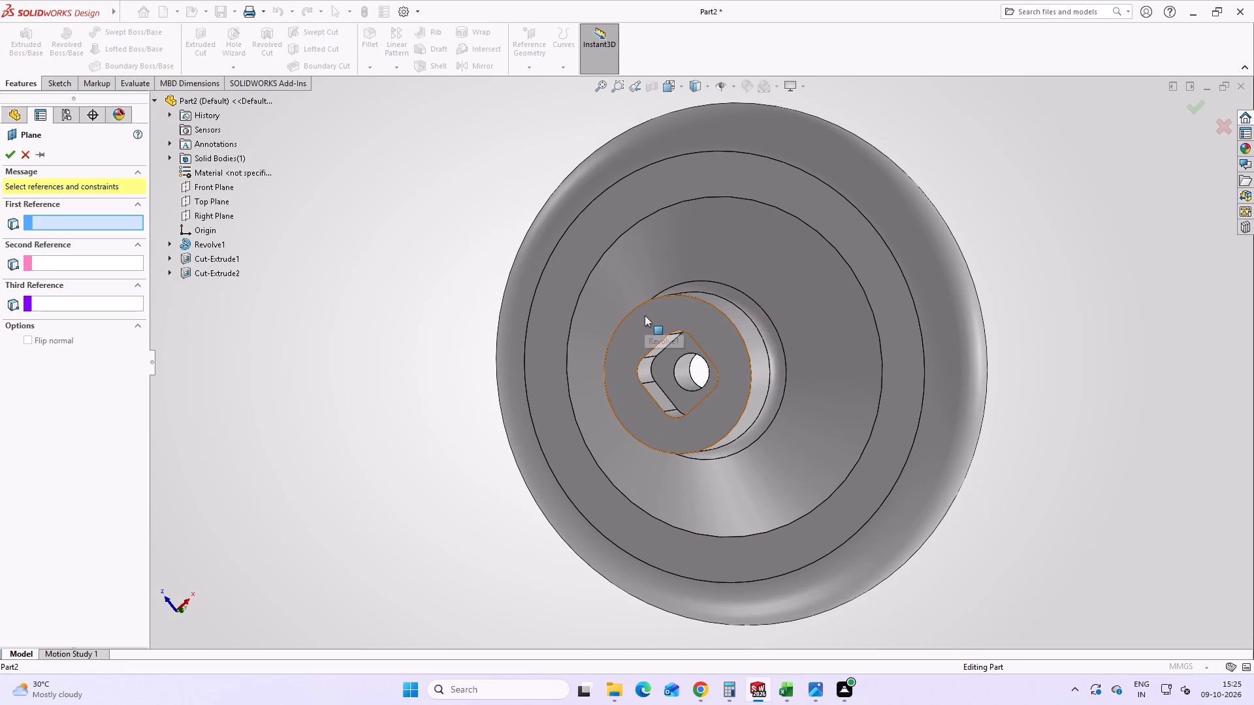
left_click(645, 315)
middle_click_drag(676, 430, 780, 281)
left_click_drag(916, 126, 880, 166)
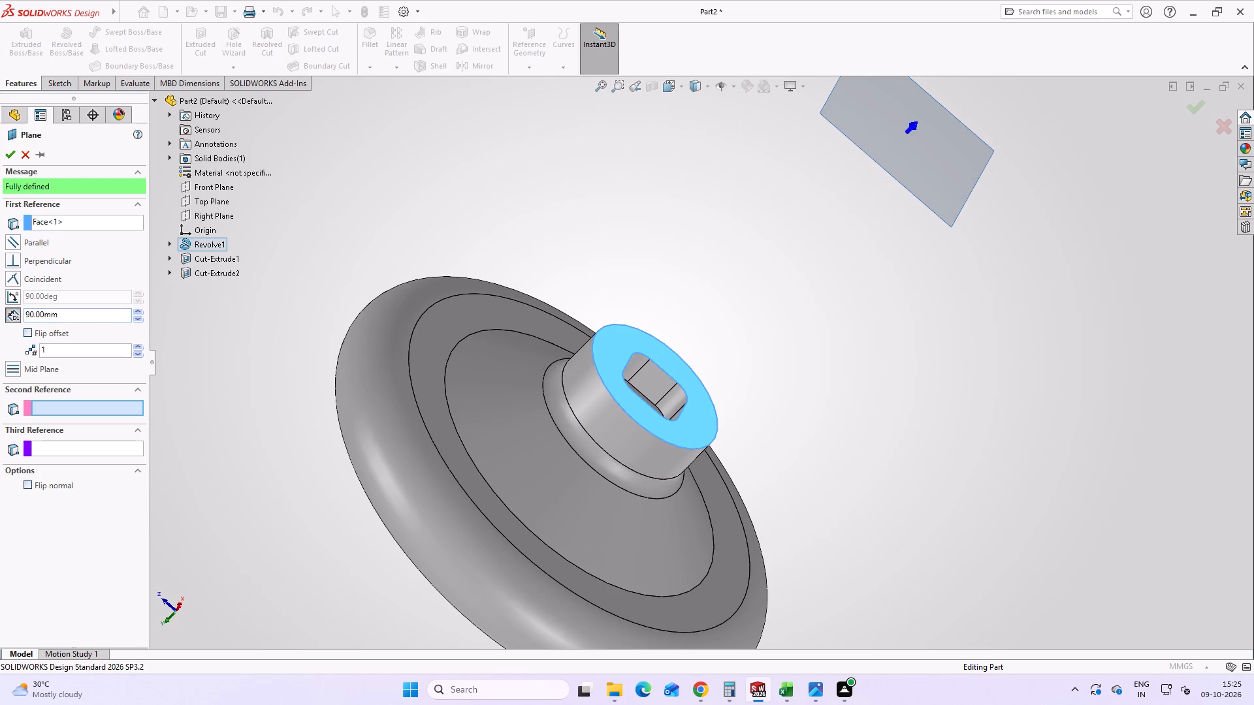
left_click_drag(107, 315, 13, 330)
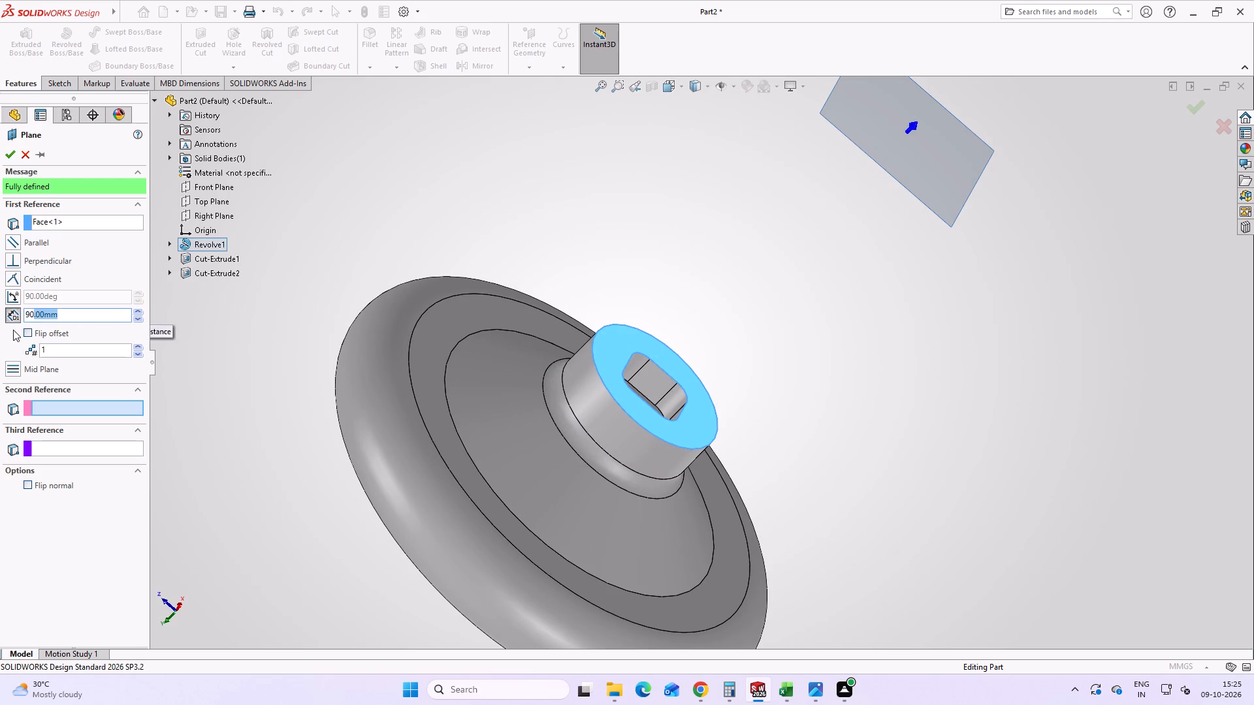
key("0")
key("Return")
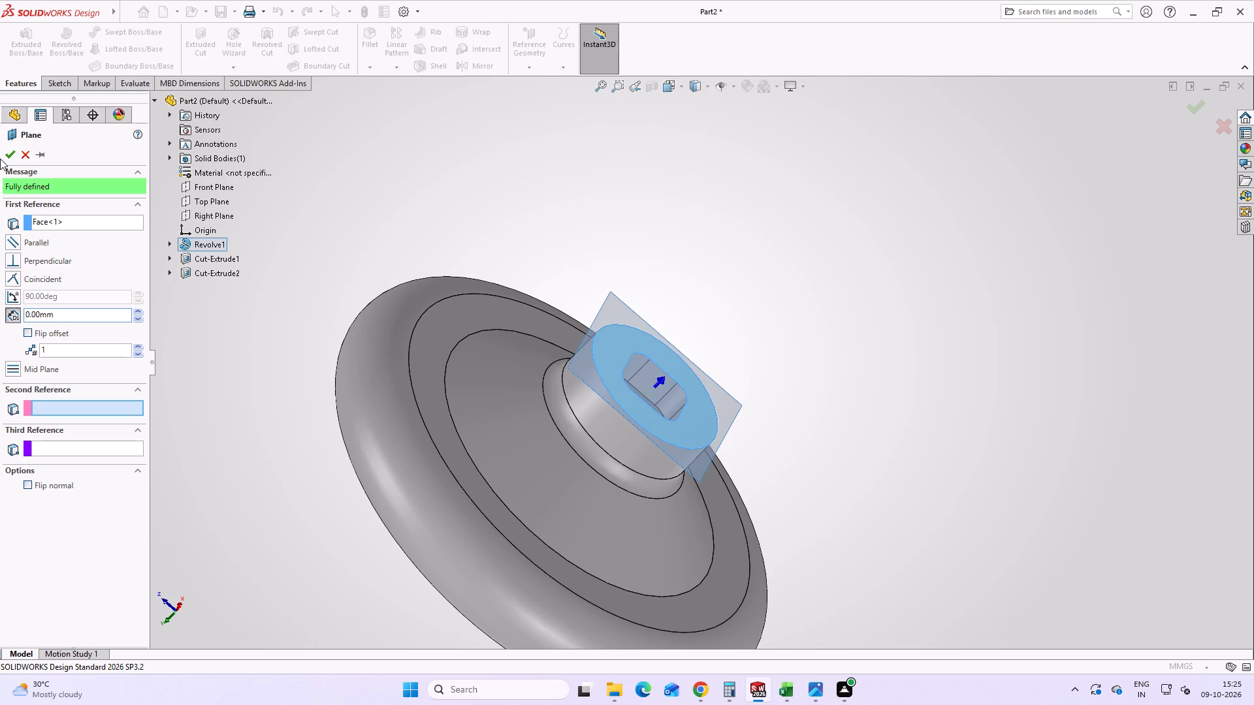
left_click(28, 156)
Show the handwheel in section view through the hub and view the cut face square-on.
middle_click_drag(645, 403, 551, 264)
scroll(573, 264, "up", 3)
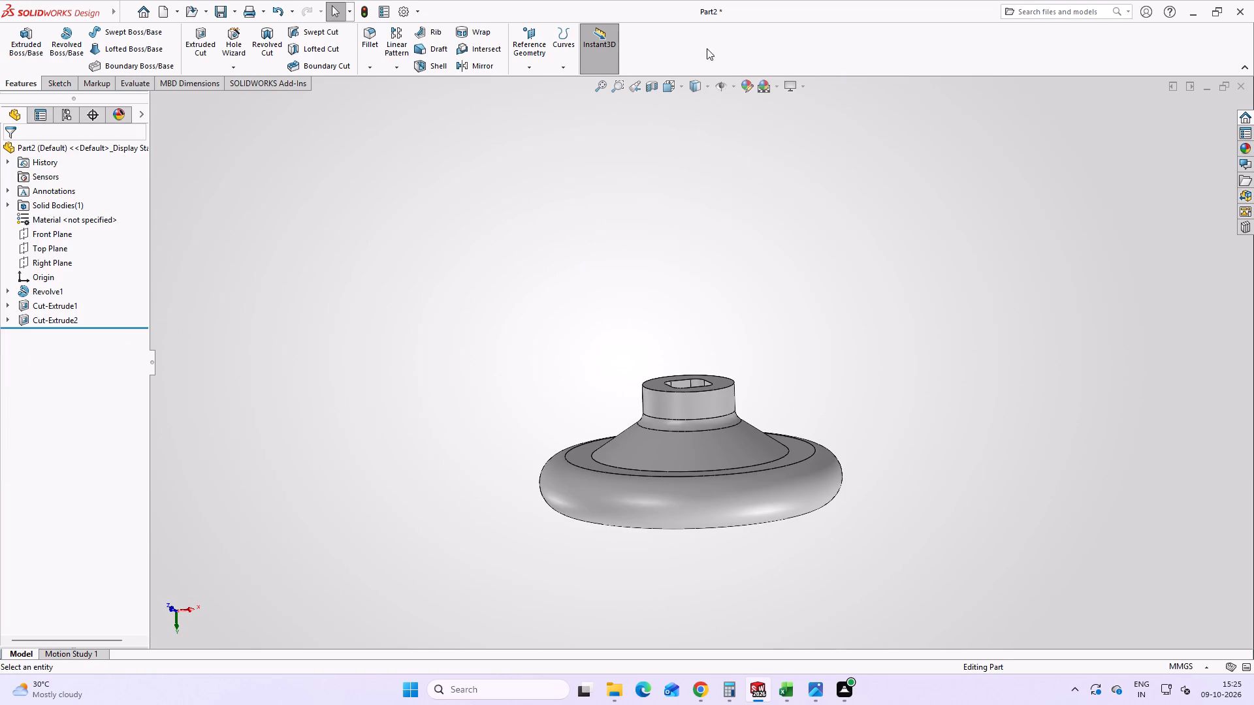
left_click(651, 84)
middle_click_drag(663, 403, 650, 330)
scroll(650, 330, "up", 1)
left_click(11, 152)
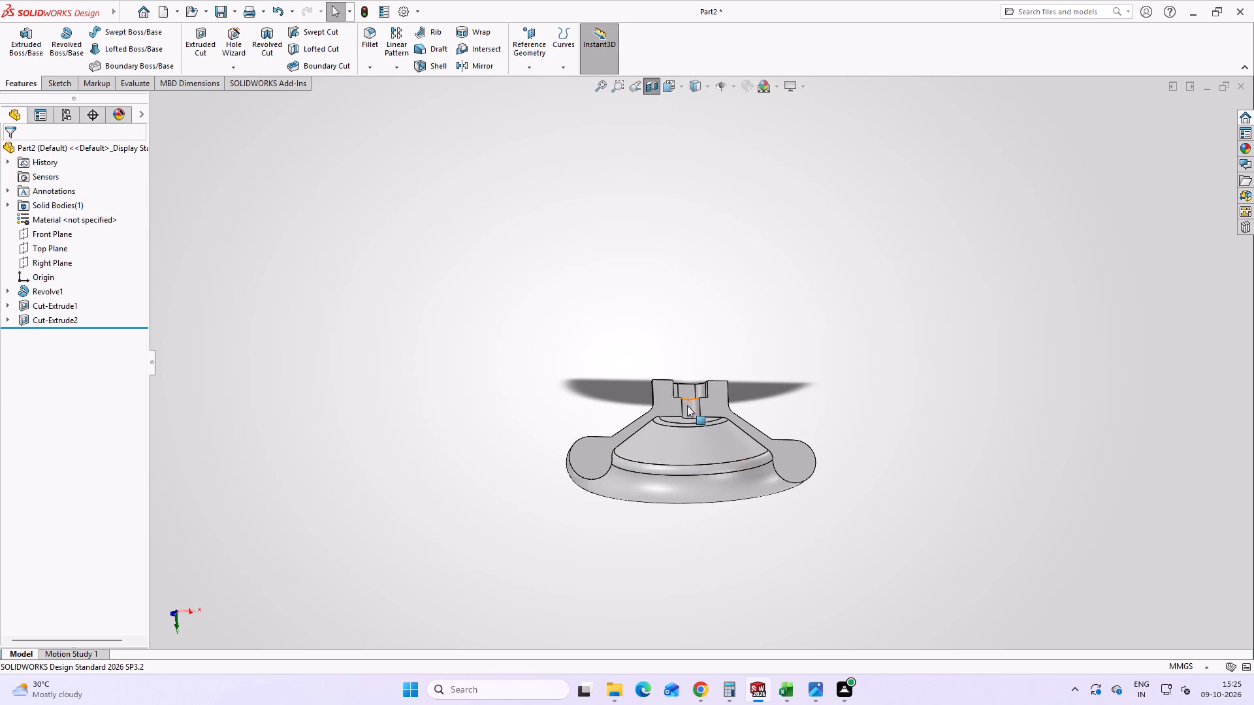
middle_click_drag(687, 404, 670, 454)
key("space")
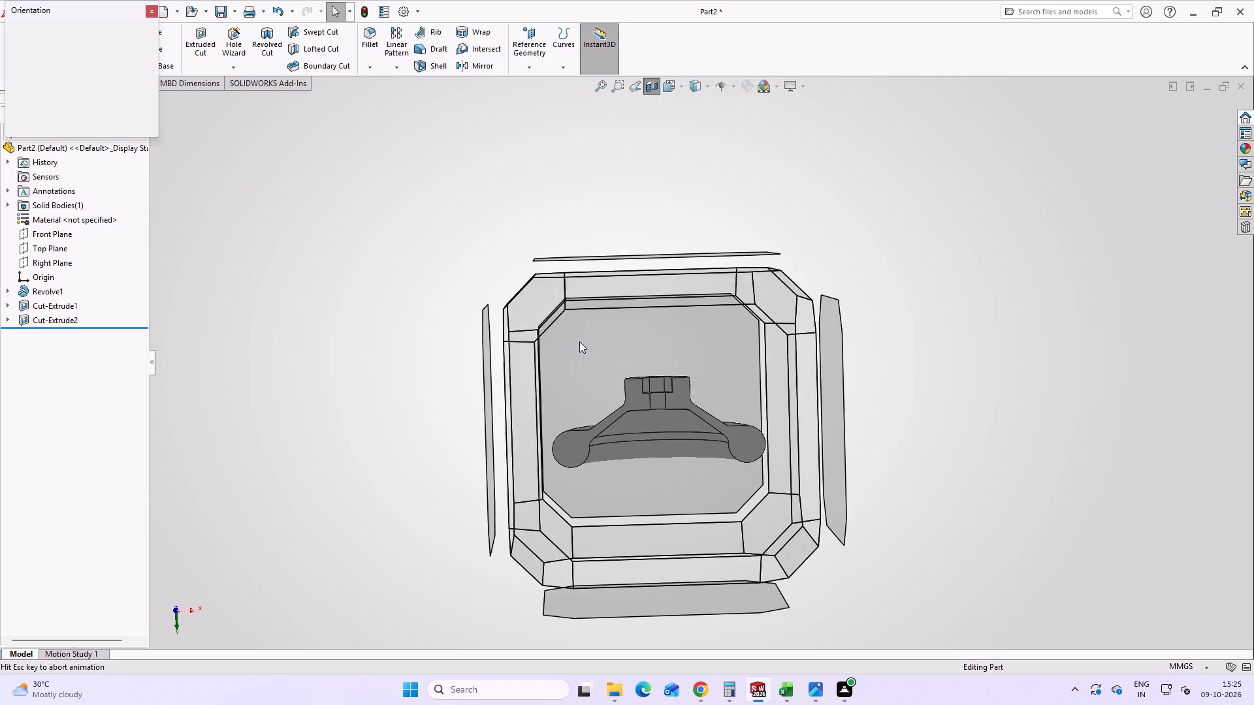
left_click(543, 417)
scroll(620, 262, "up", 2)
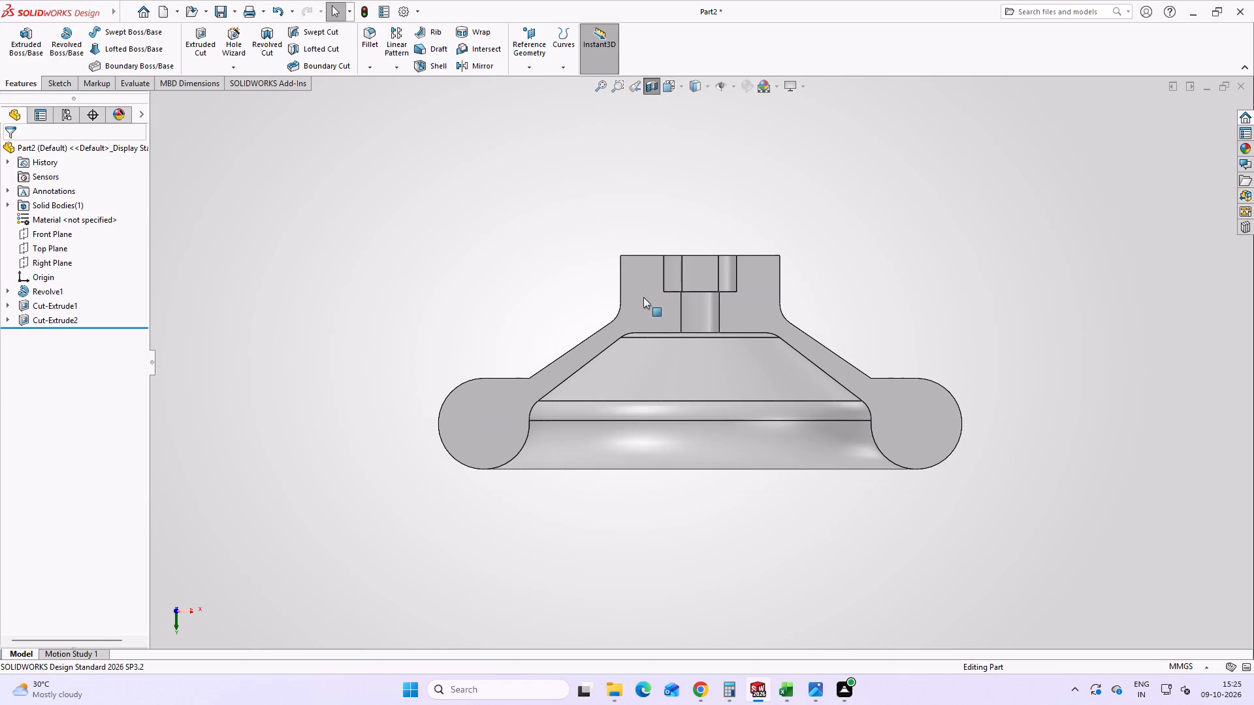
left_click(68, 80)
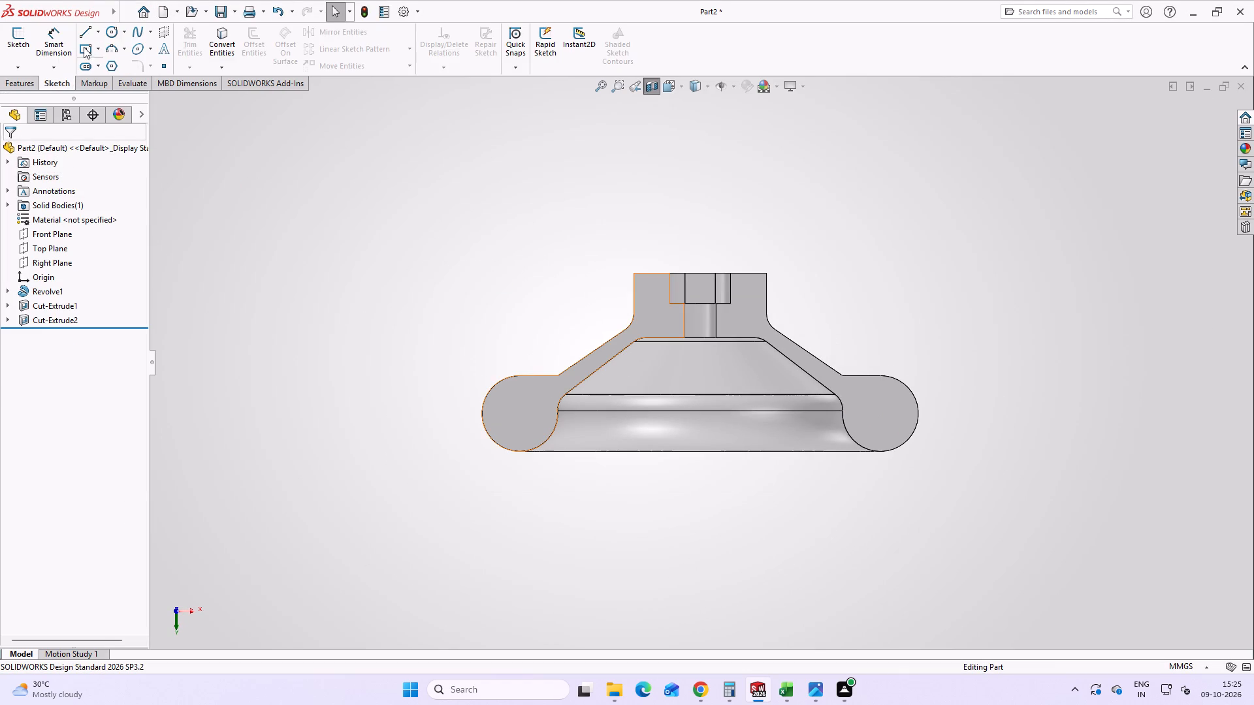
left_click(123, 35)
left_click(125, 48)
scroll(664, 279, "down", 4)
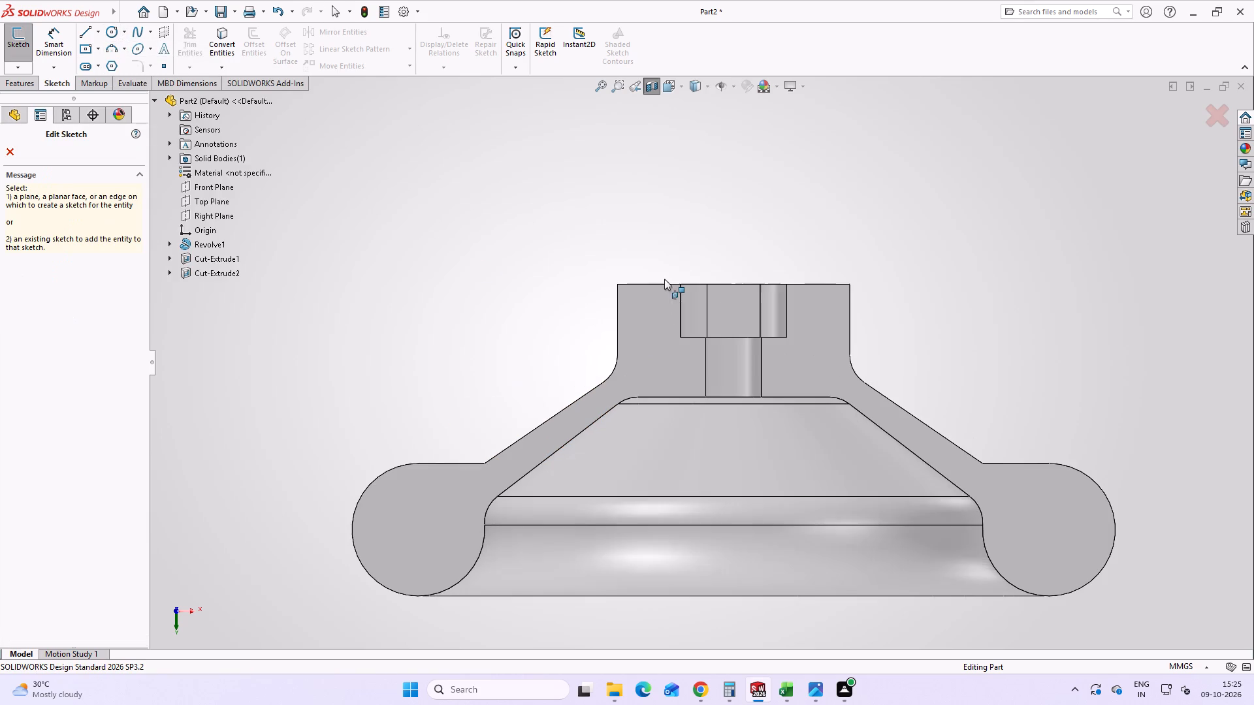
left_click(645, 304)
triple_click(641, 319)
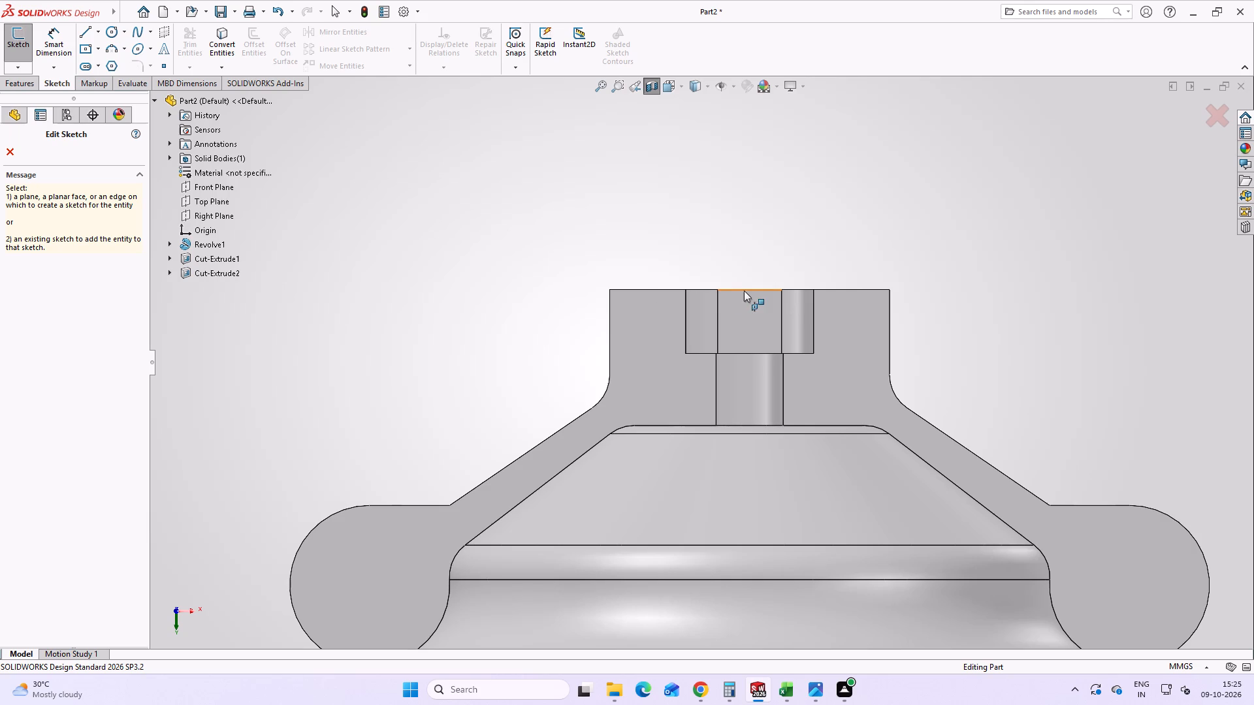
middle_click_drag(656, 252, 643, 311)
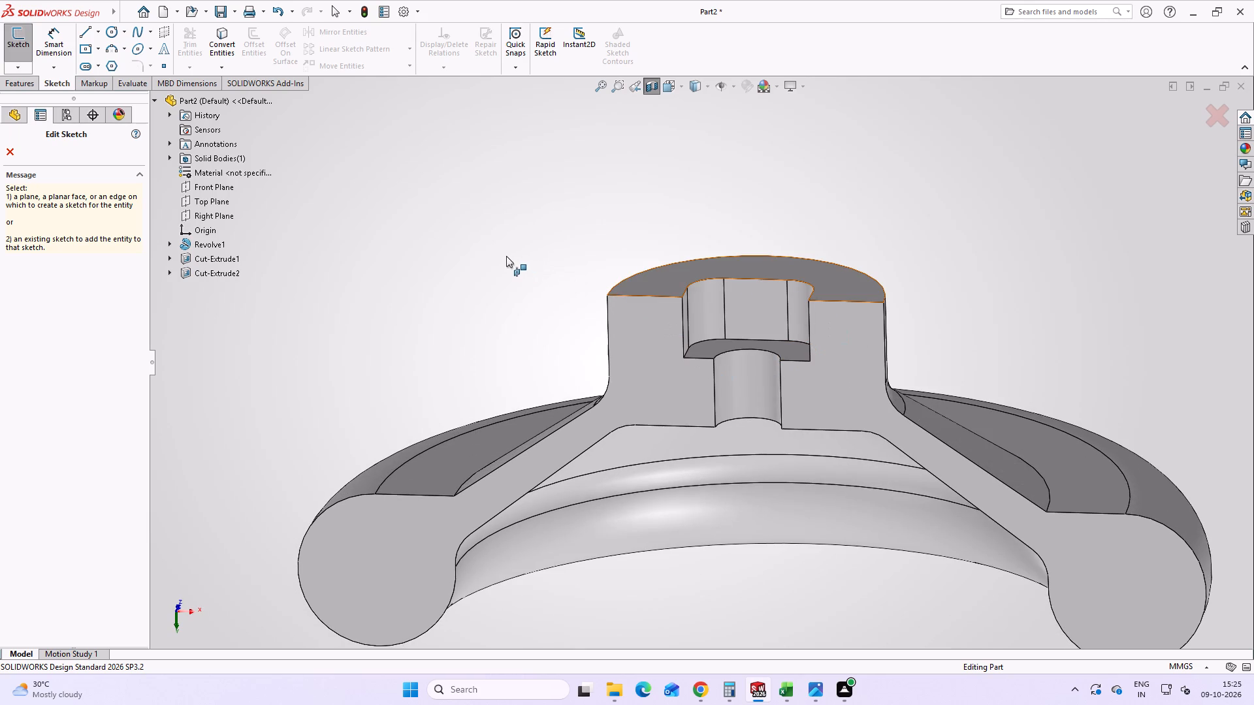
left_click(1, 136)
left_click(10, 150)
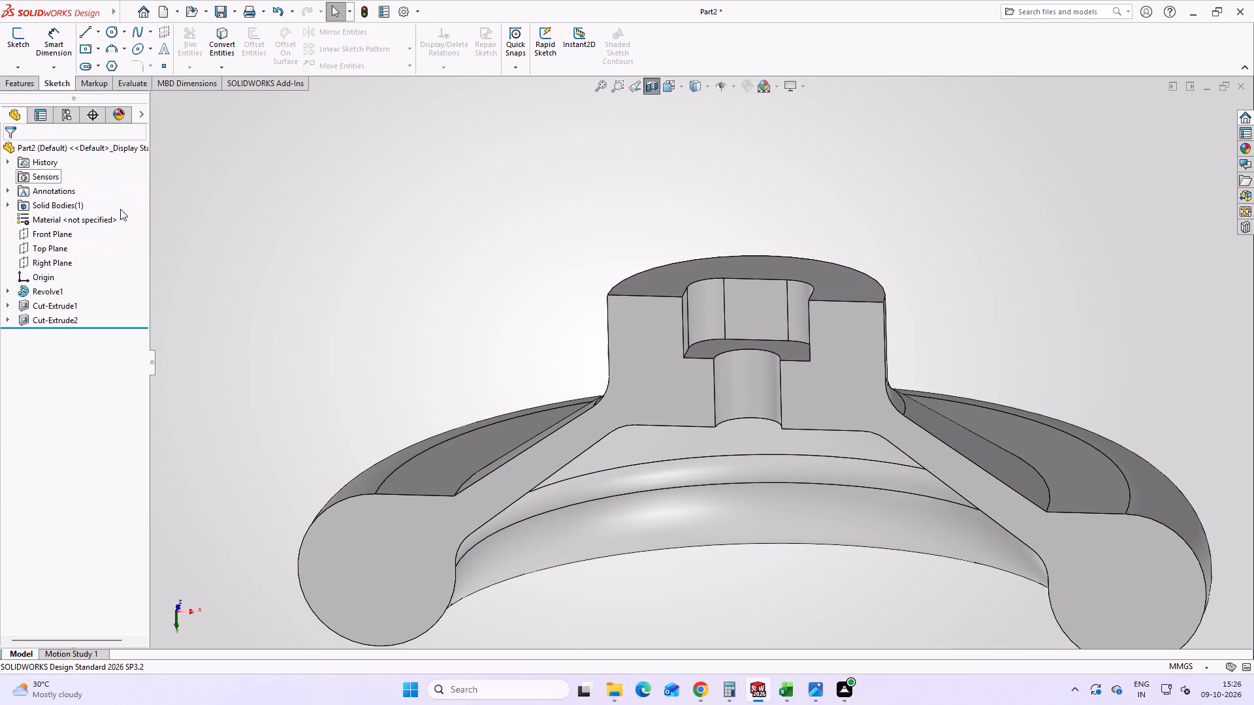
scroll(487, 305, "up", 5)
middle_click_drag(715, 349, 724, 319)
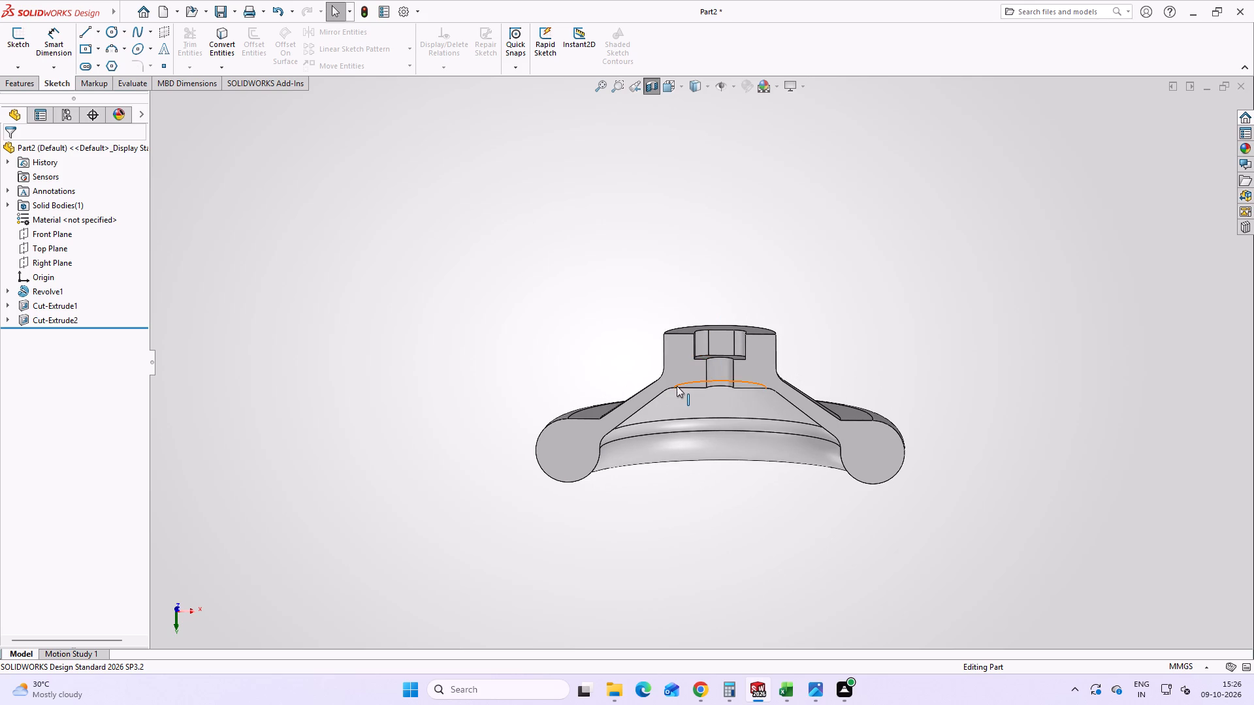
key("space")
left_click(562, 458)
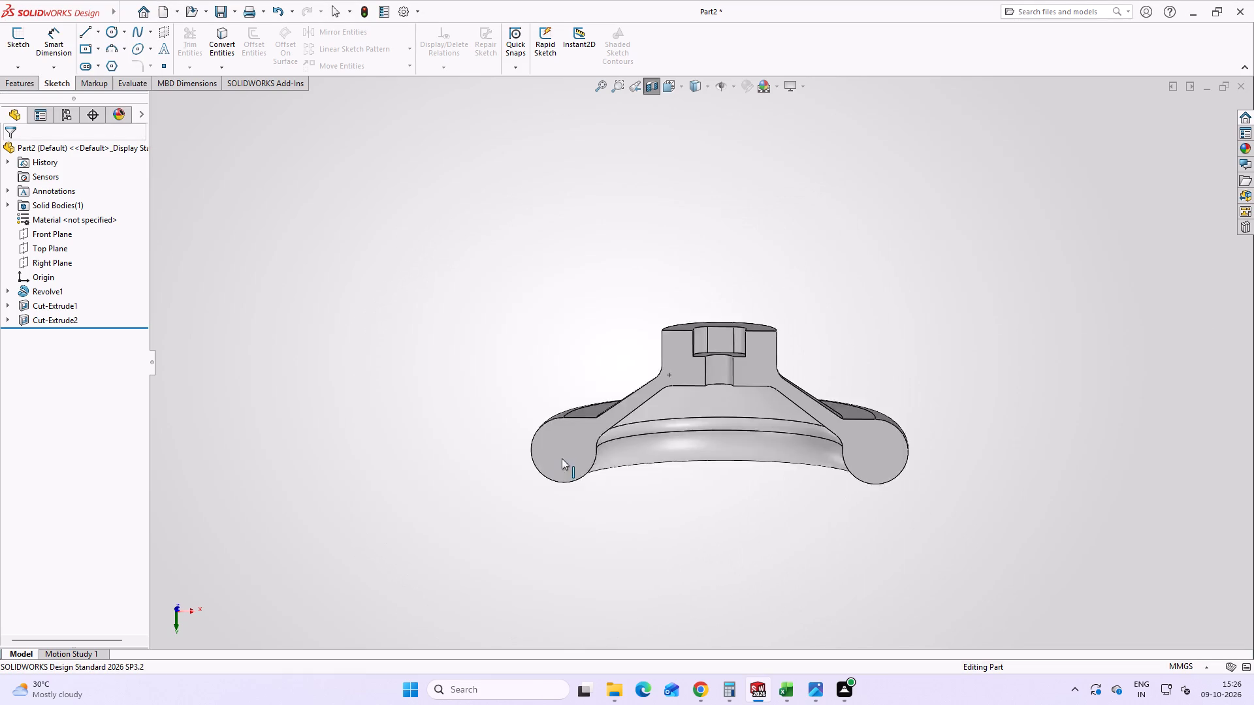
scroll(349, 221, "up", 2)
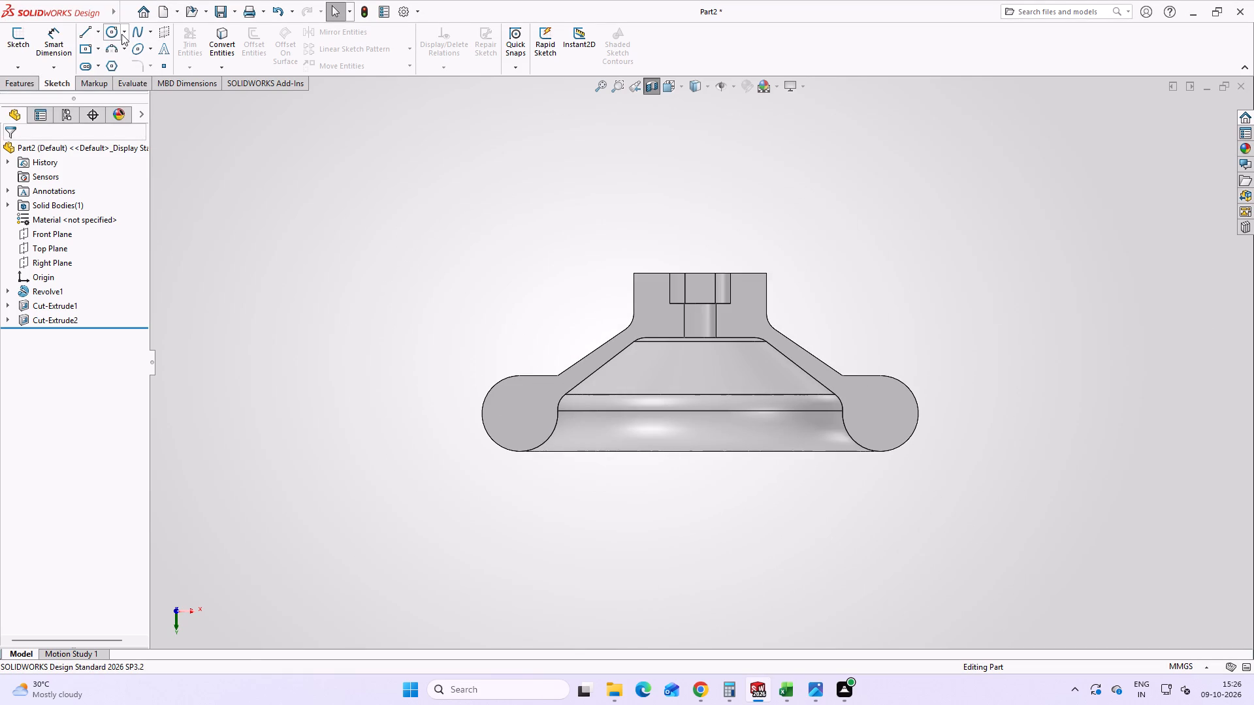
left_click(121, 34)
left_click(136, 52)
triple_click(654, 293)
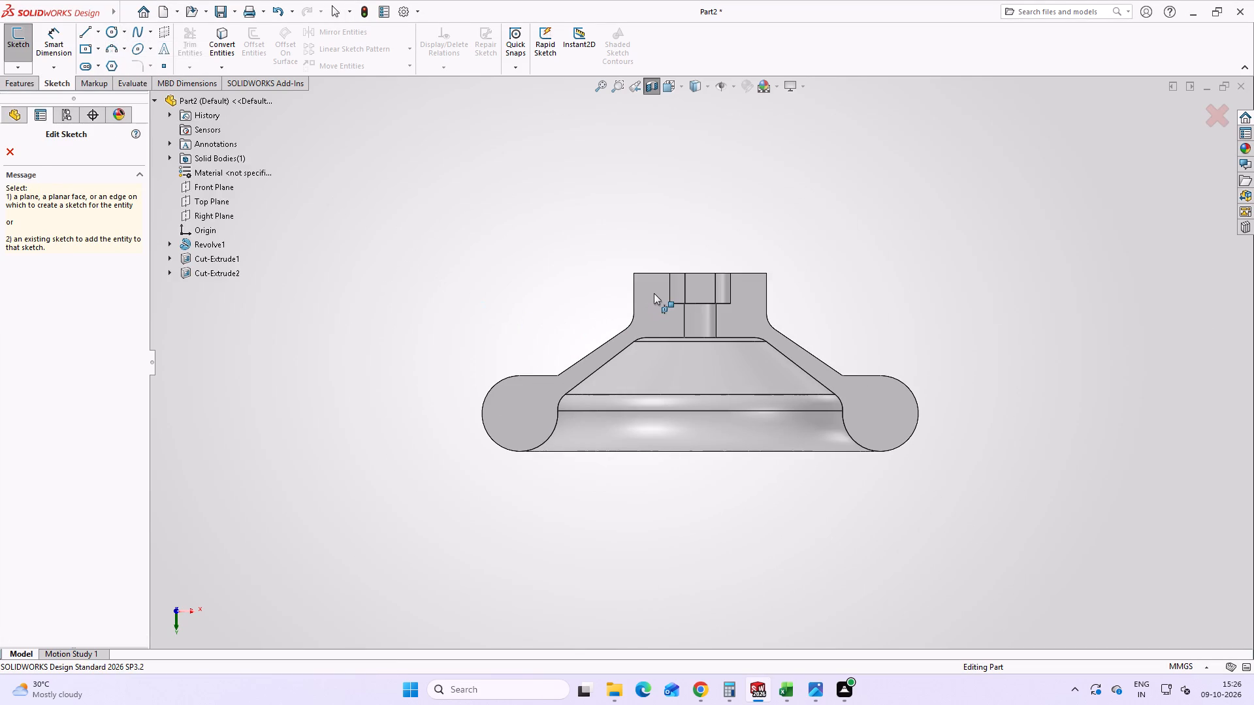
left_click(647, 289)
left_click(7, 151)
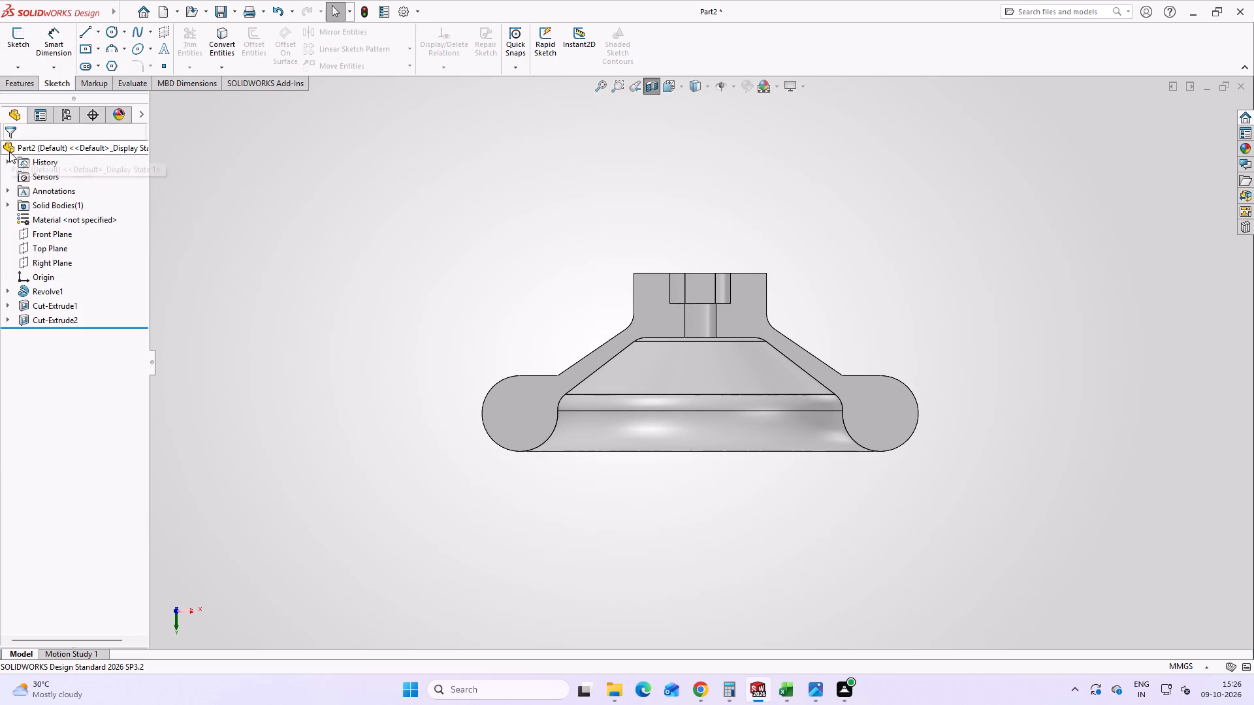
Turn off the section view and turn the handwheel to show the hub's end face with the square pocket.
left_click(652, 89)
scroll(693, 213, "up", 1)
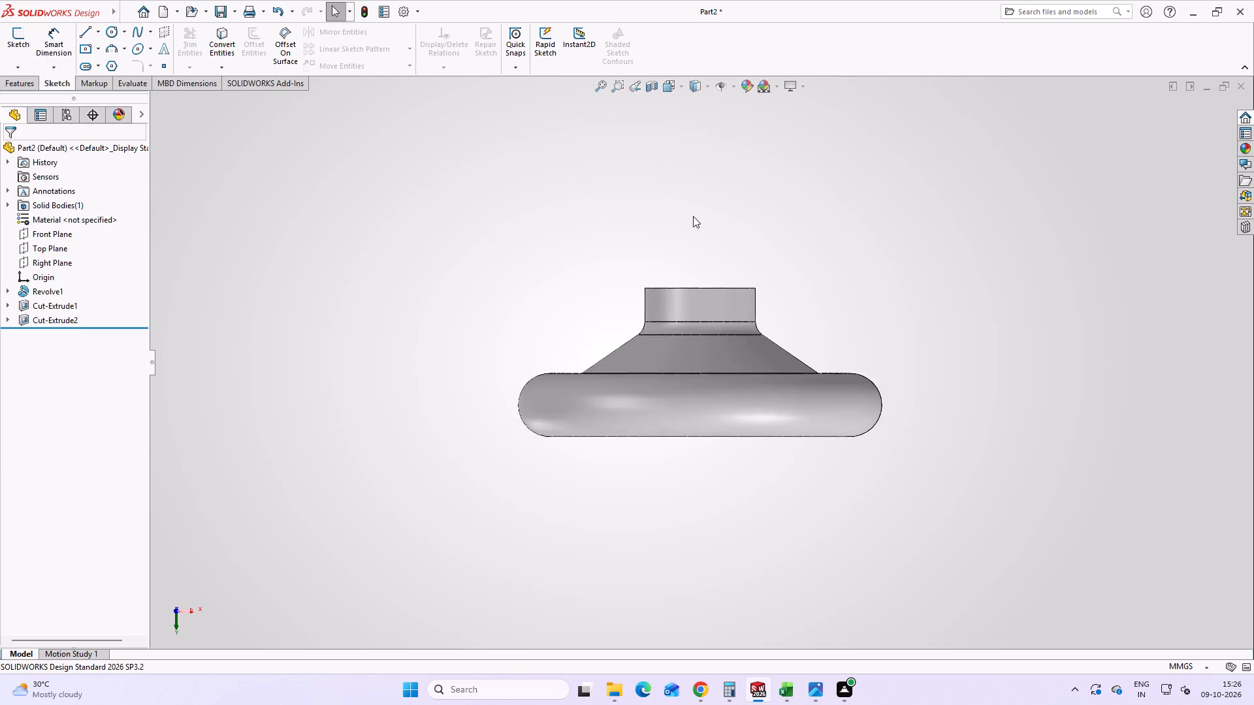
scroll(693, 216, "up", 2)
middle_click_drag(696, 247, 675, 491)
scroll(675, 326, "down", 1)
middle_click_drag(675, 326, 720, 235)
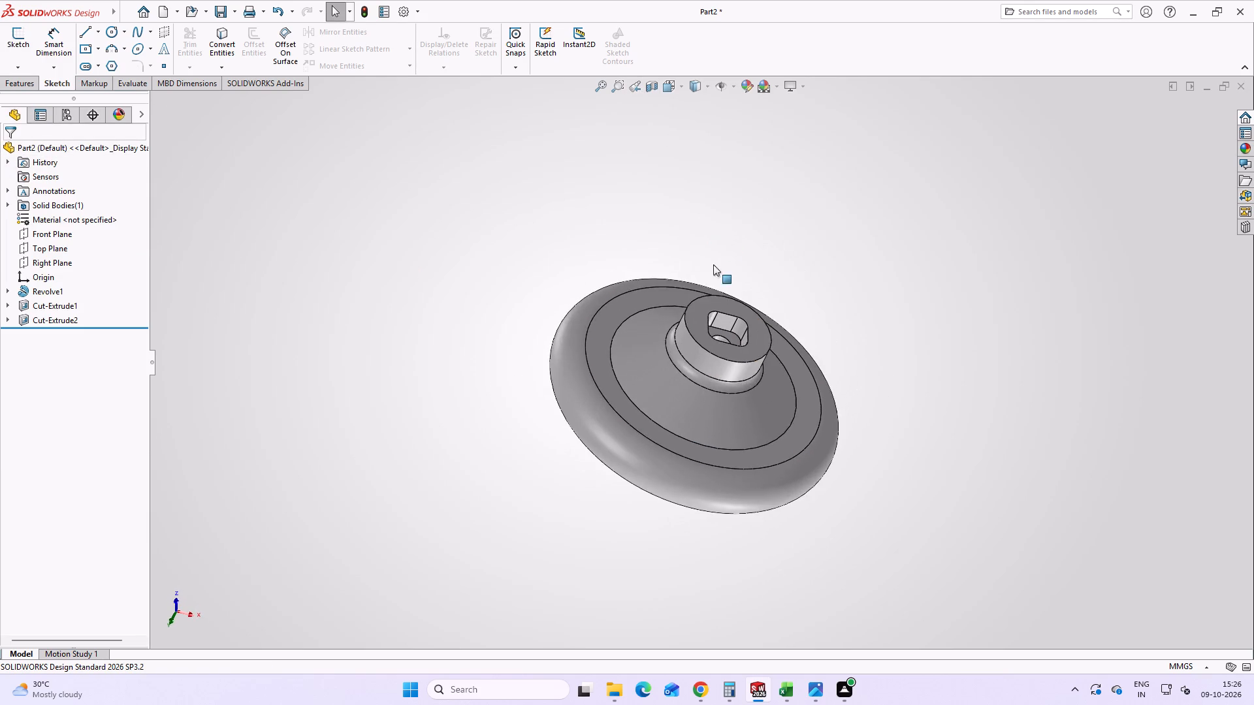
middle_click_drag(703, 282, 731, 334)
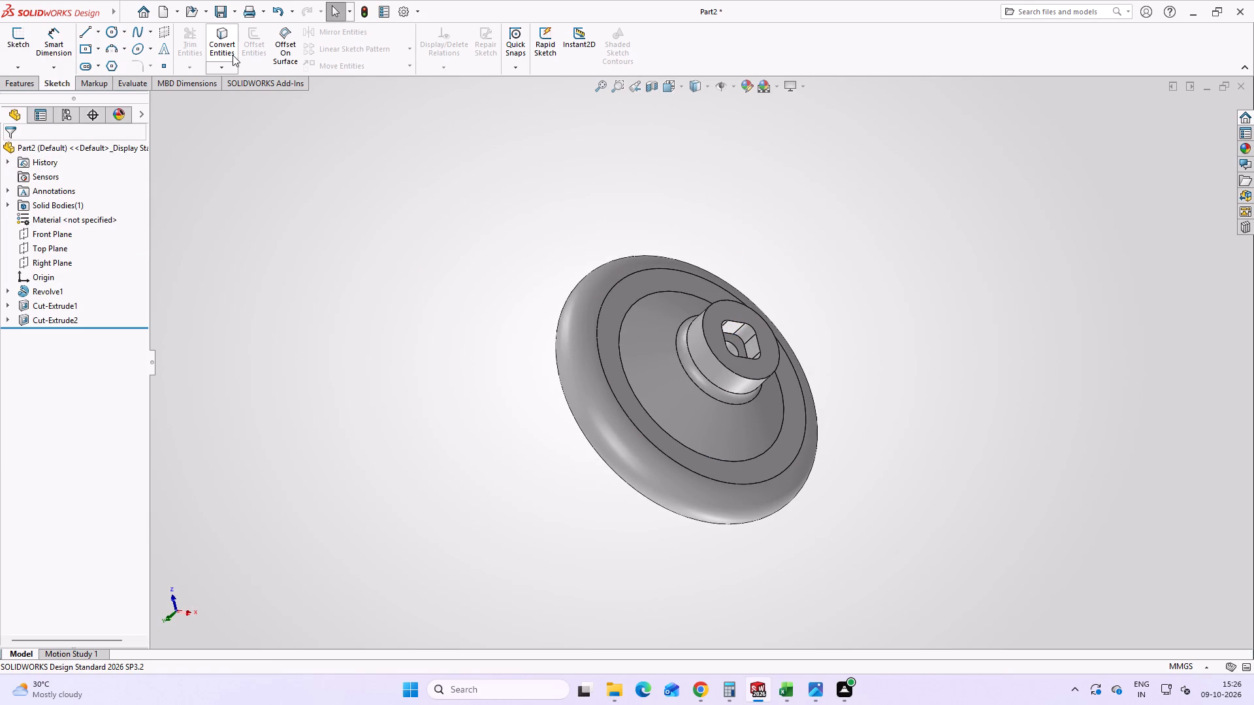
Sketch a circle about 7.9 mm in diameter on the Front Plane, centred on the hub's end edge between its axis and outer side.
left_click(43, 234)
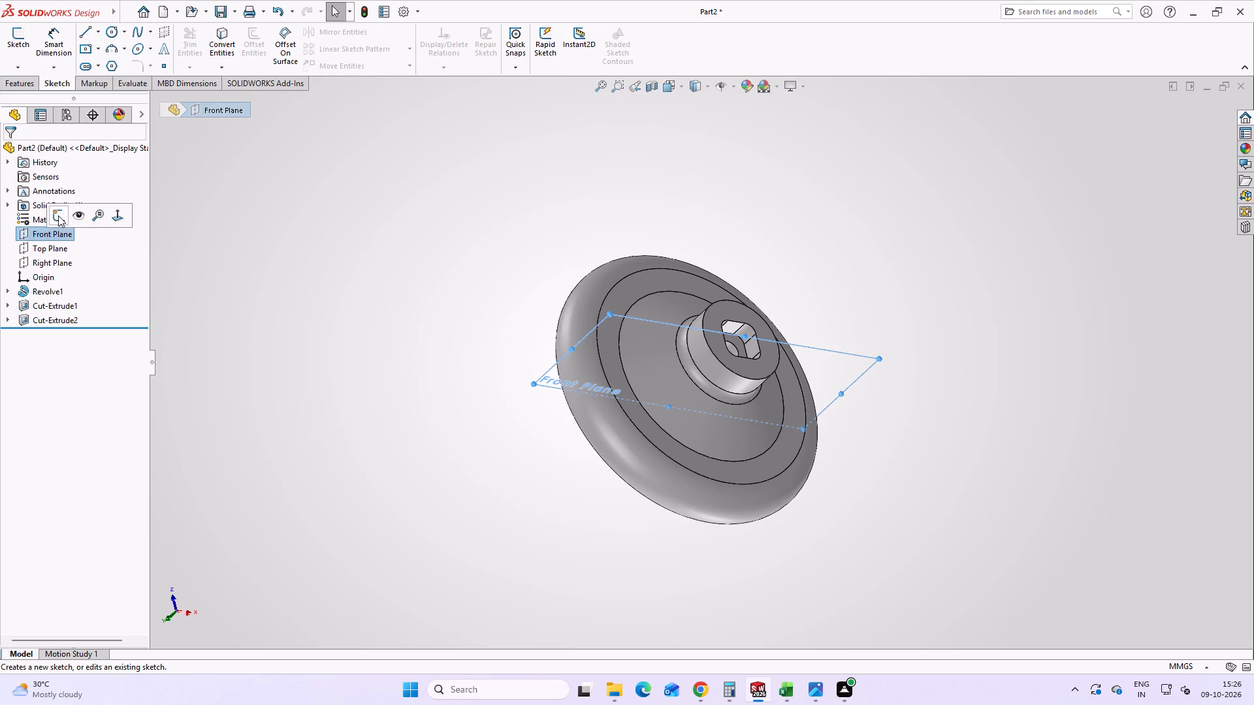
left_click(58, 215)
scroll(593, 484, "up", 2)
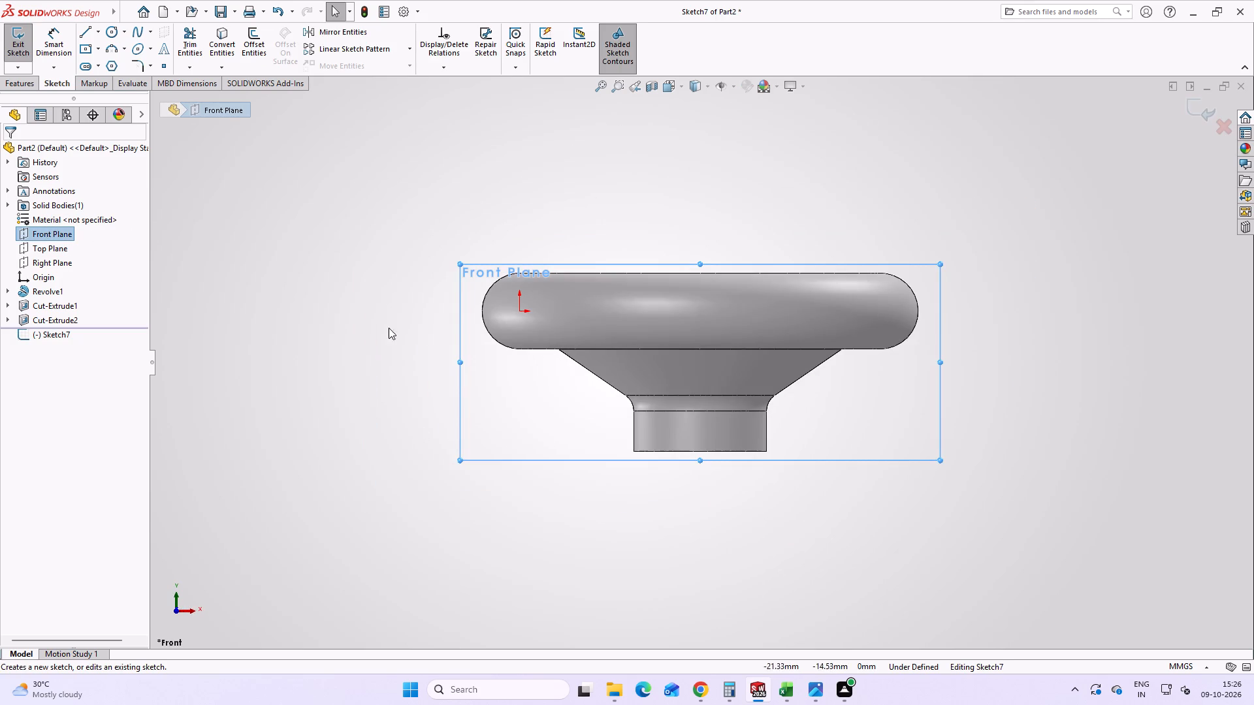
left_click(127, 32)
left_click(129, 50)
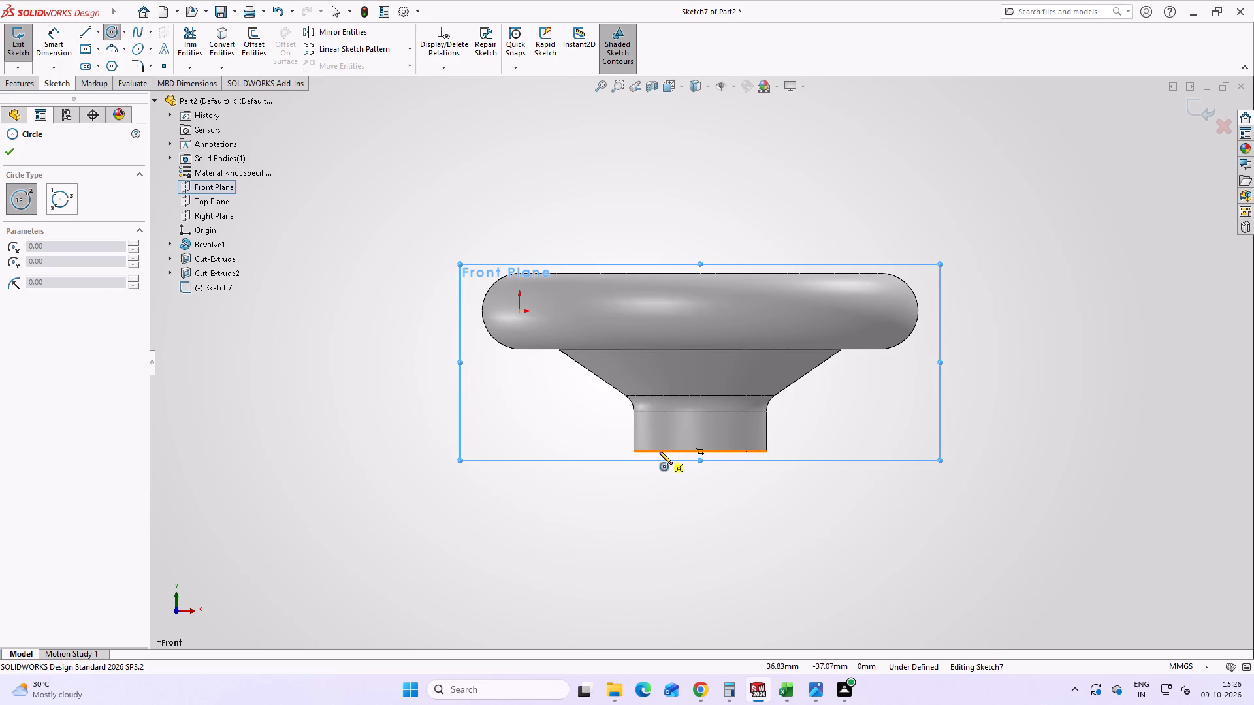
left_click(660, 452)
left_click(665, 437)
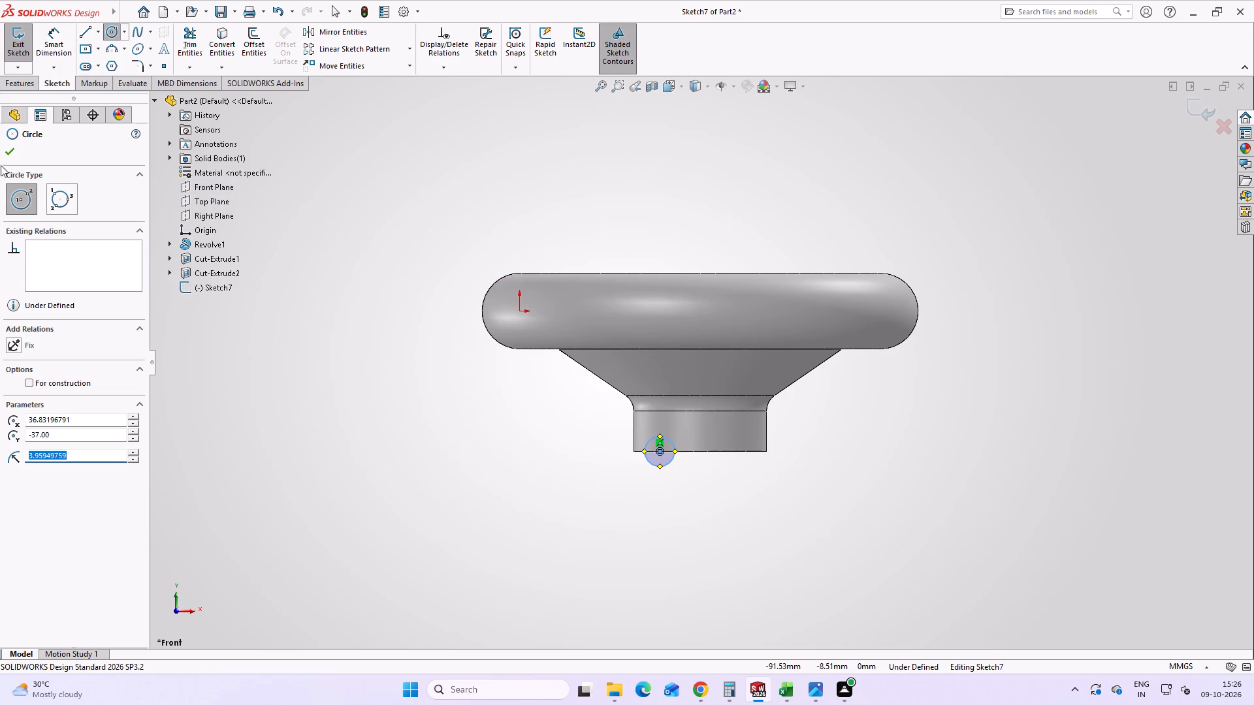
left_click(8, 153)
Dimension the circle at the hub's end edge to a diameter of 6 mm.
left_click(58, 34)
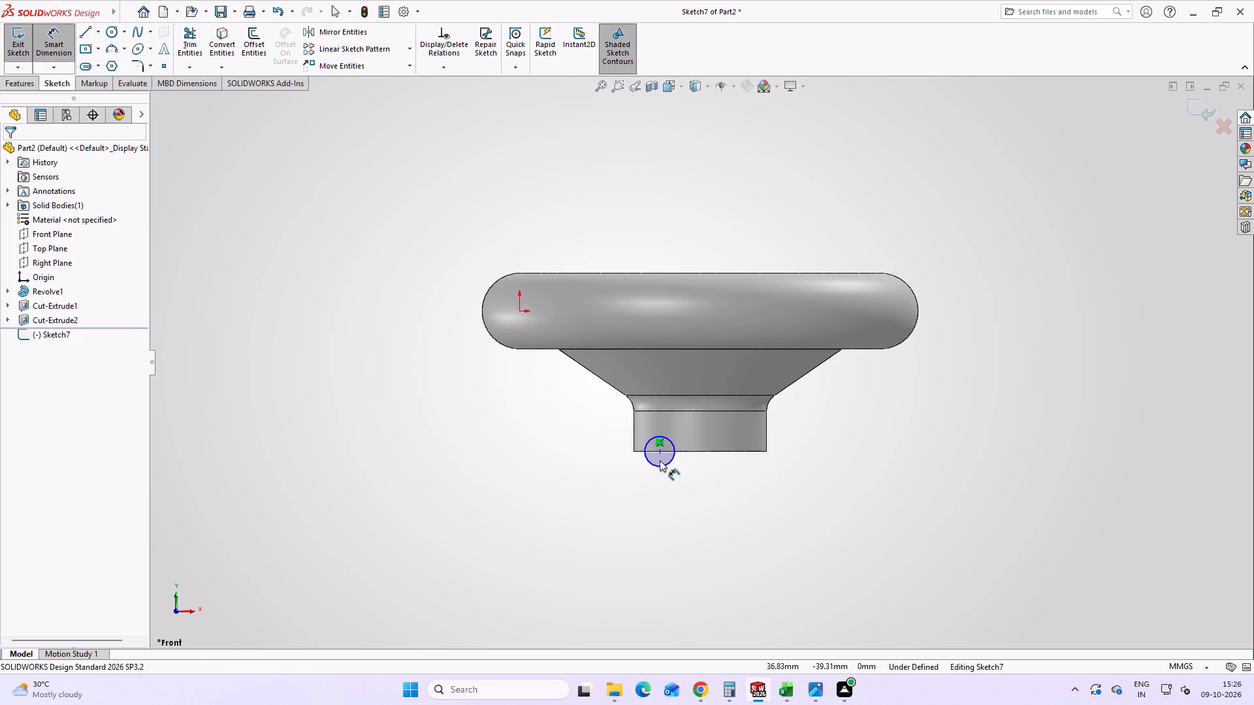
left_click(660, 465)
left_click(622, 512)
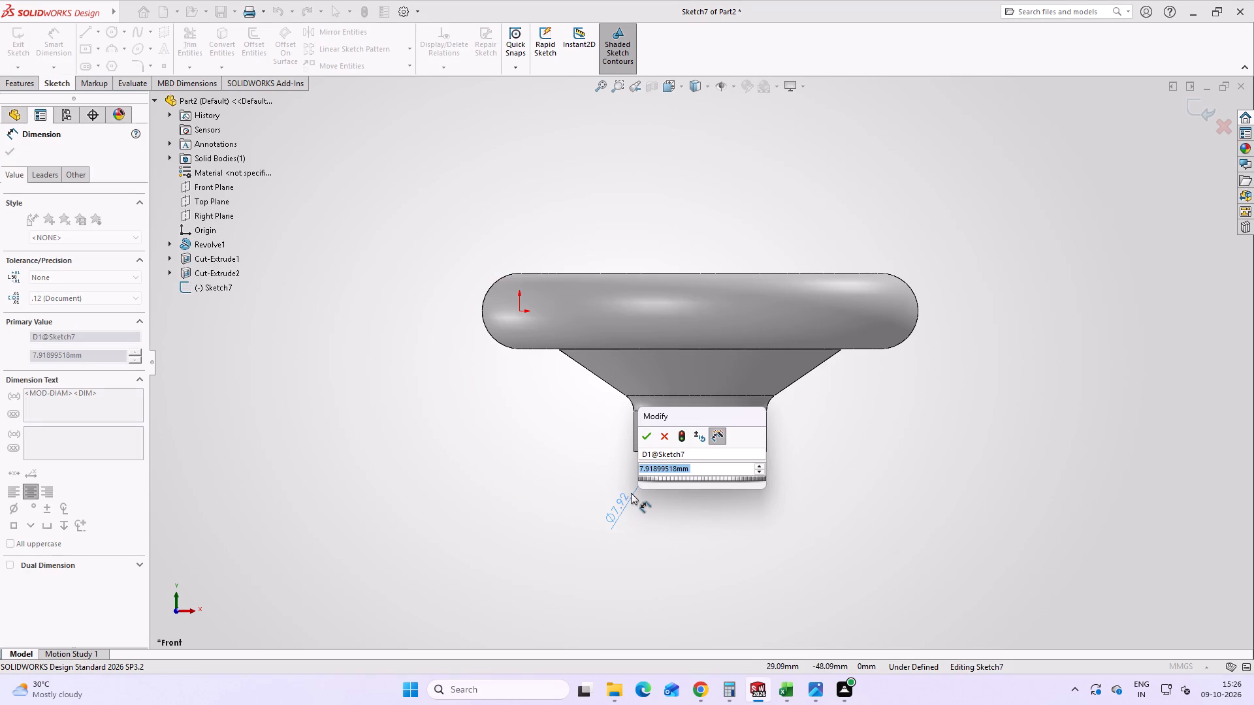
key("4")
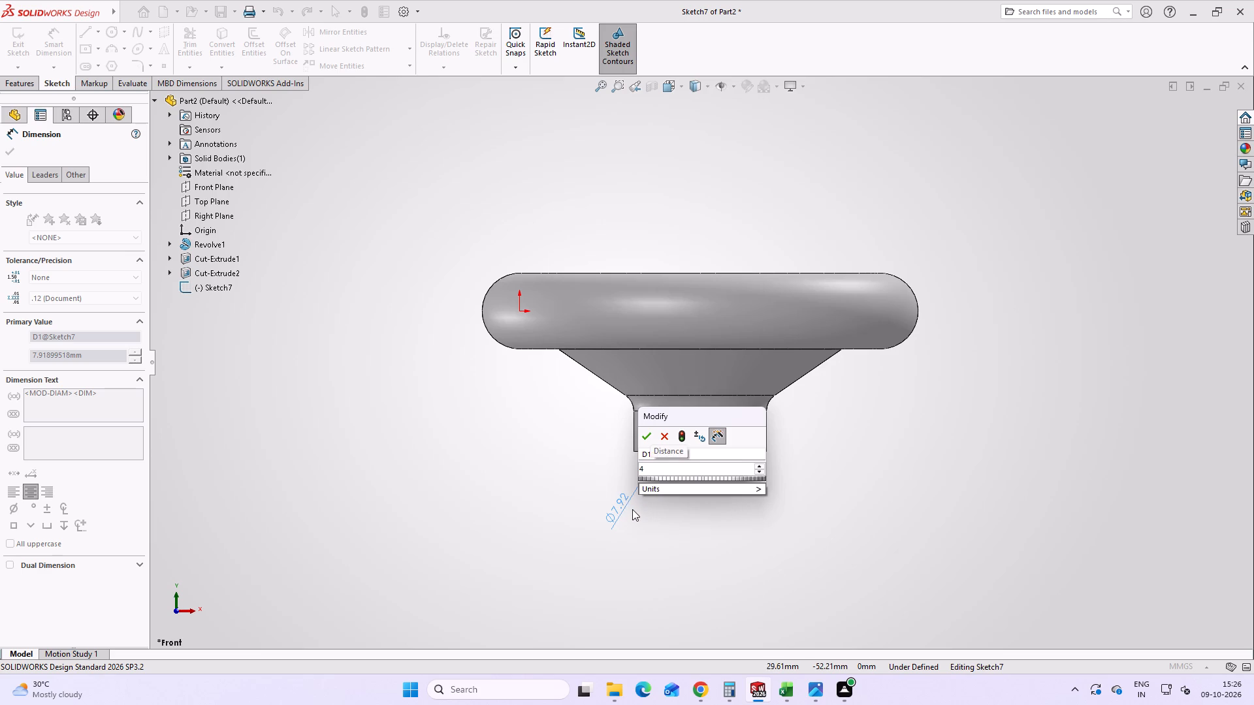
key("BackSpace")
key("6")
key("Return")
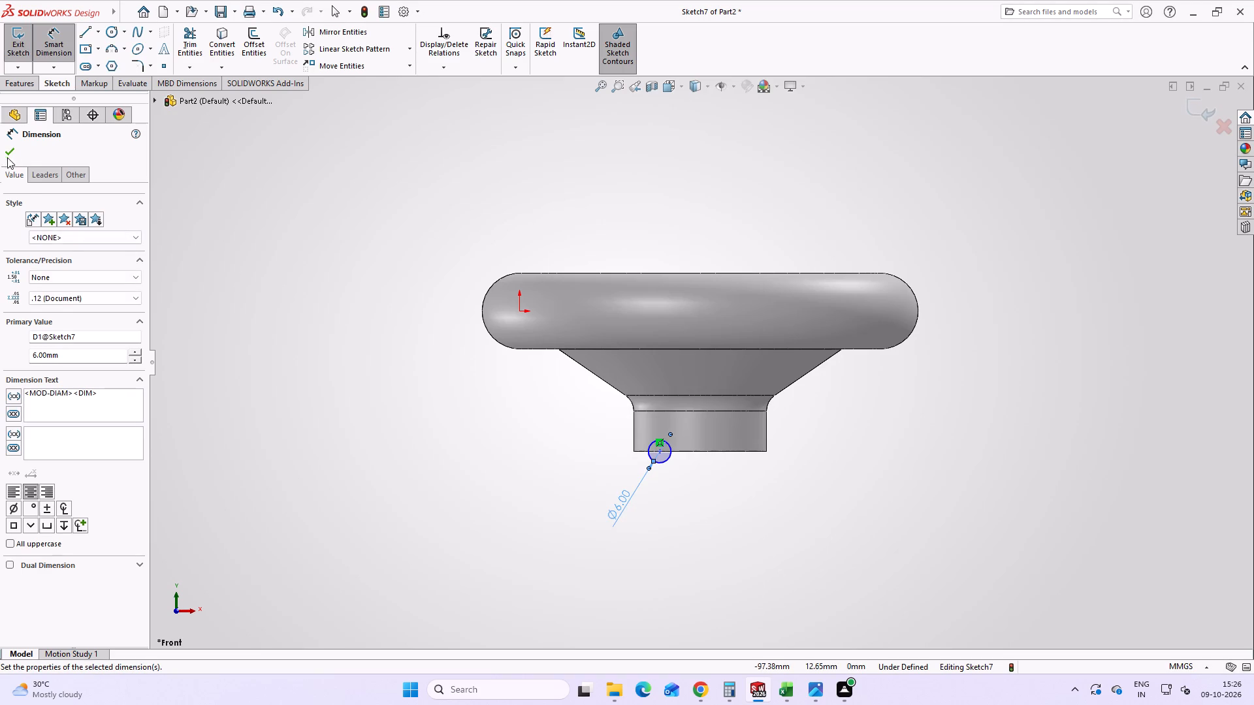
left_click(9, 148)
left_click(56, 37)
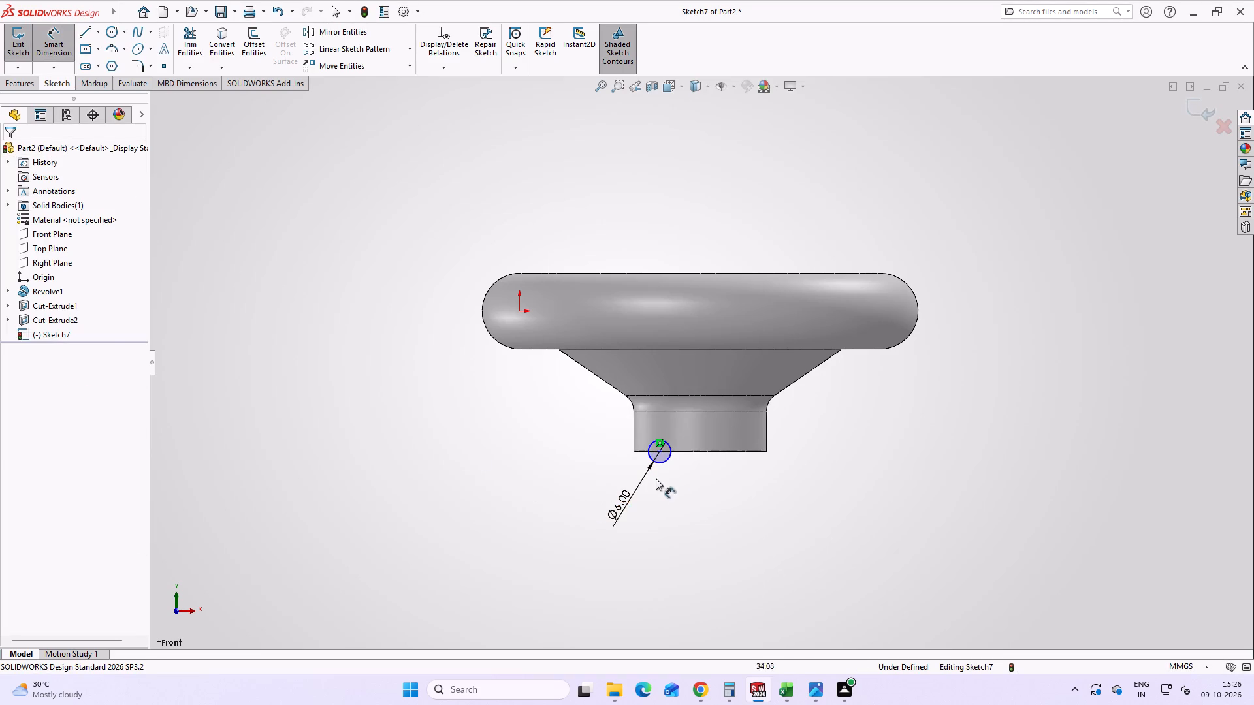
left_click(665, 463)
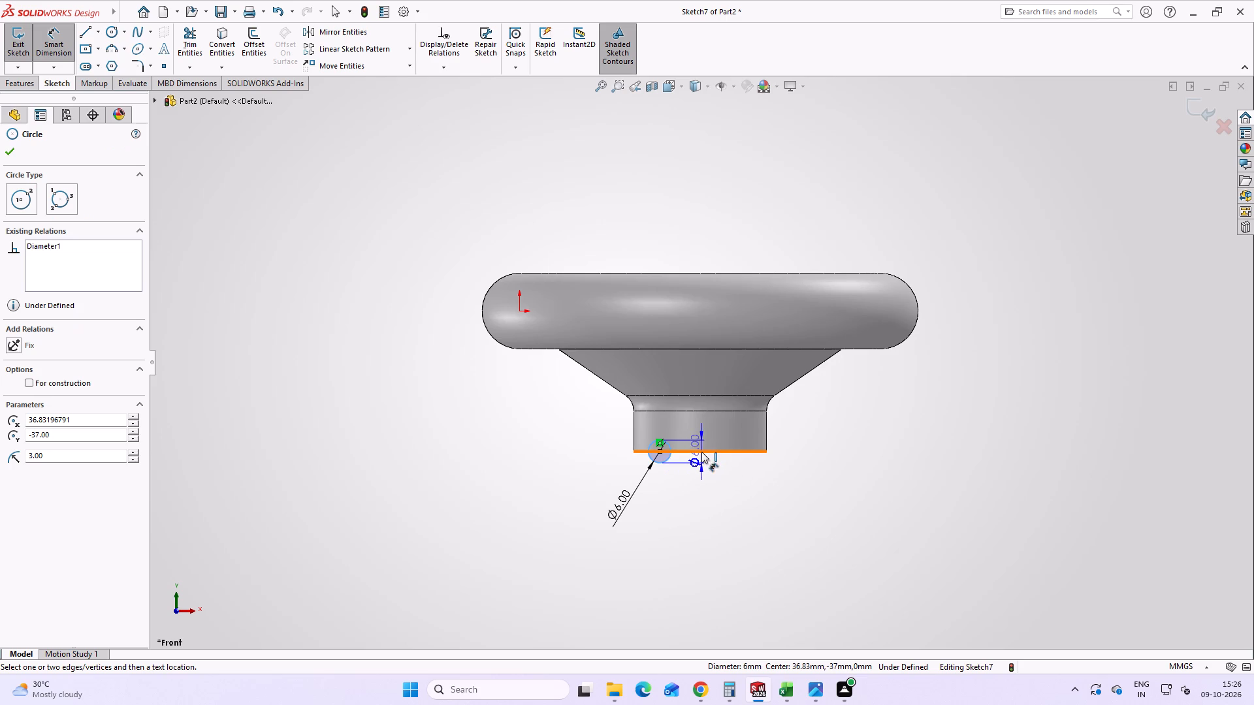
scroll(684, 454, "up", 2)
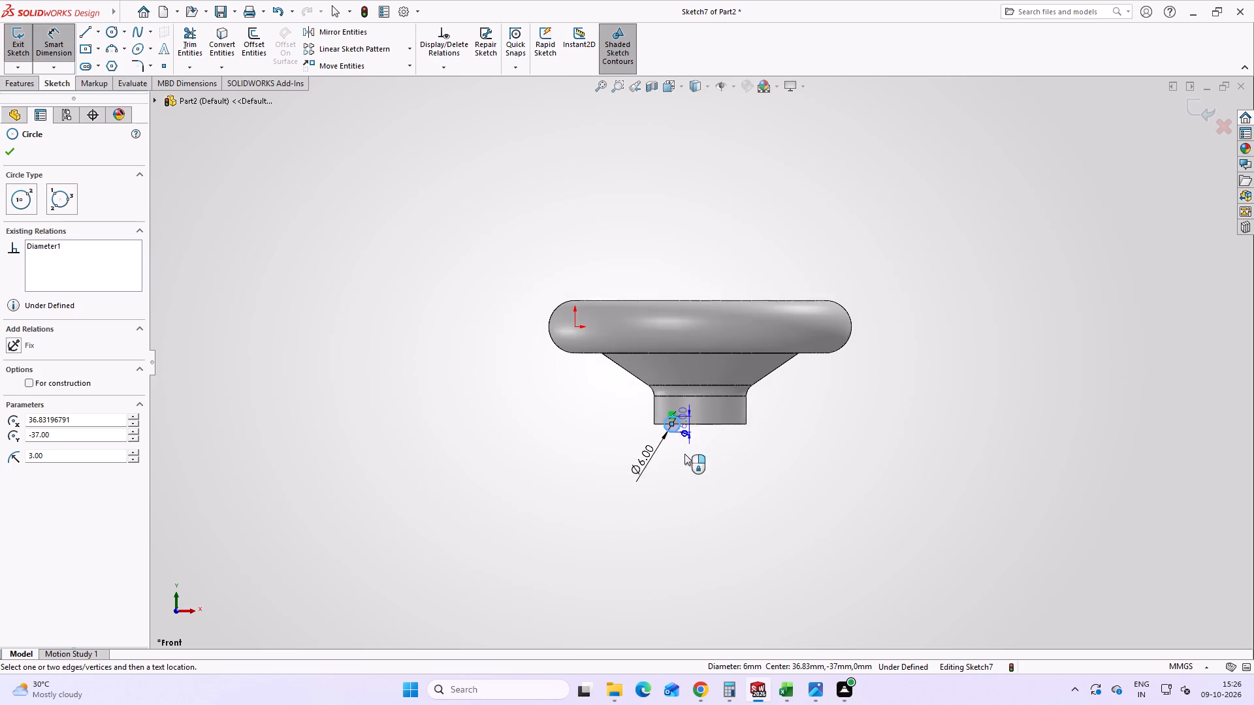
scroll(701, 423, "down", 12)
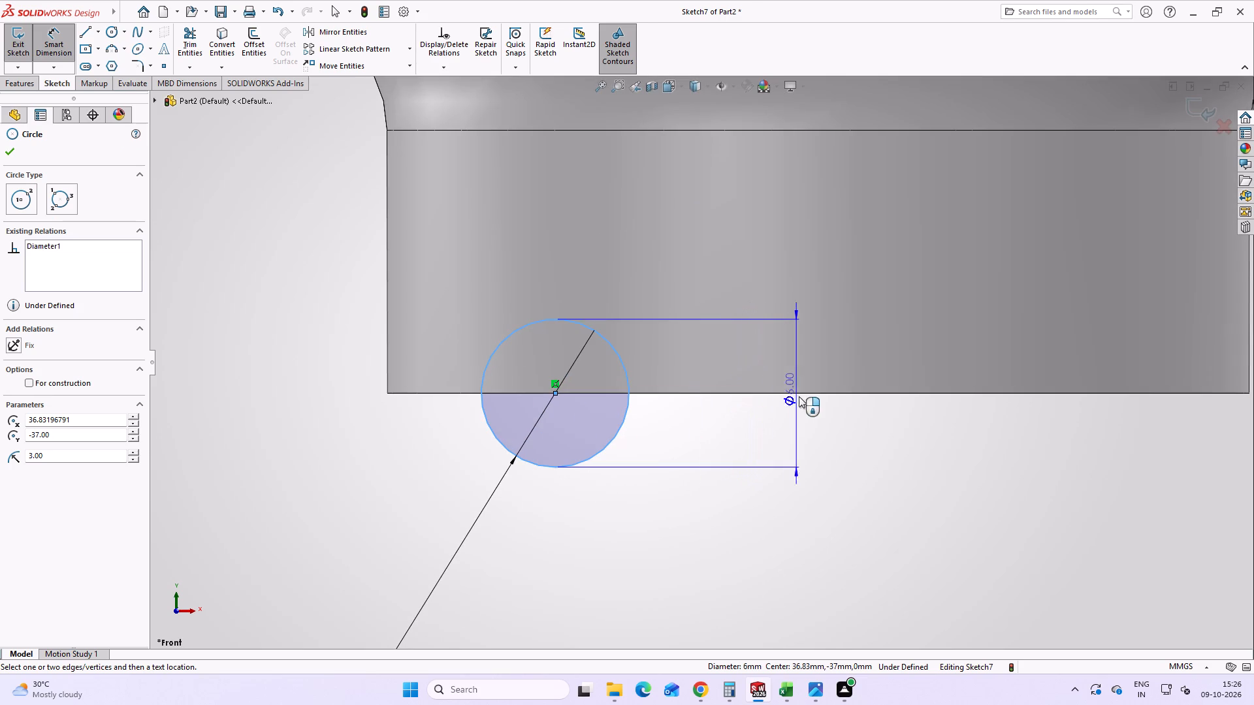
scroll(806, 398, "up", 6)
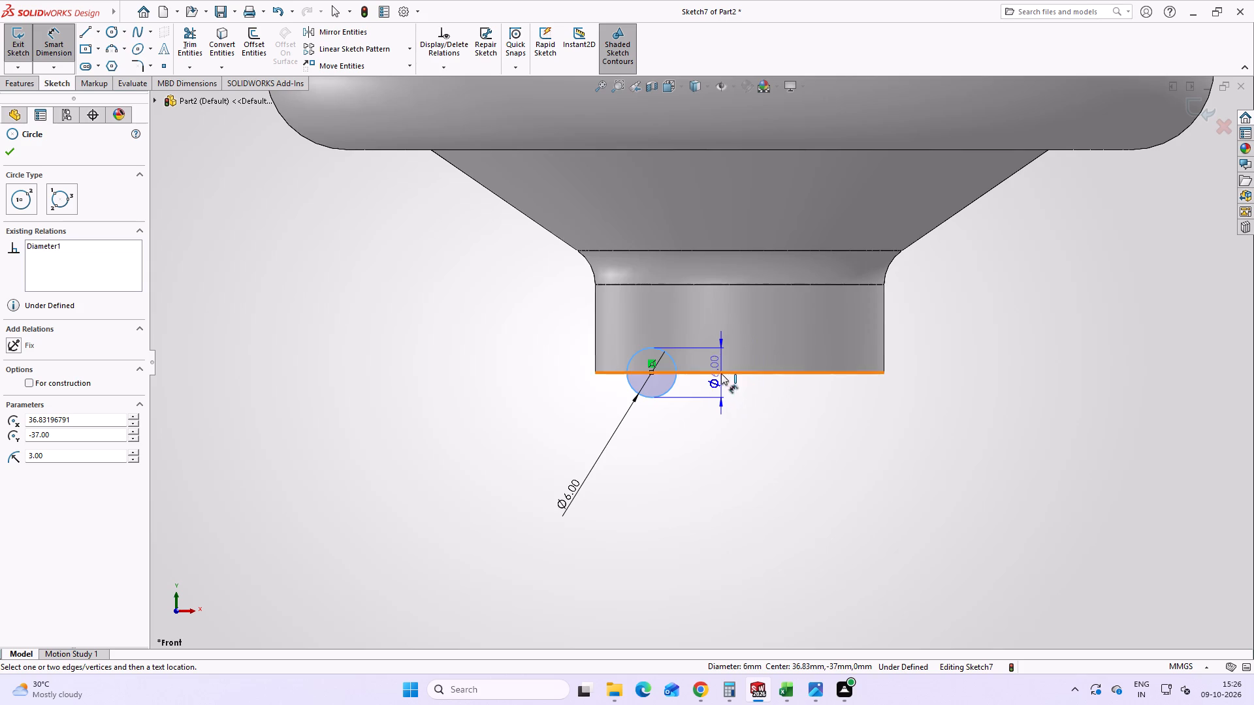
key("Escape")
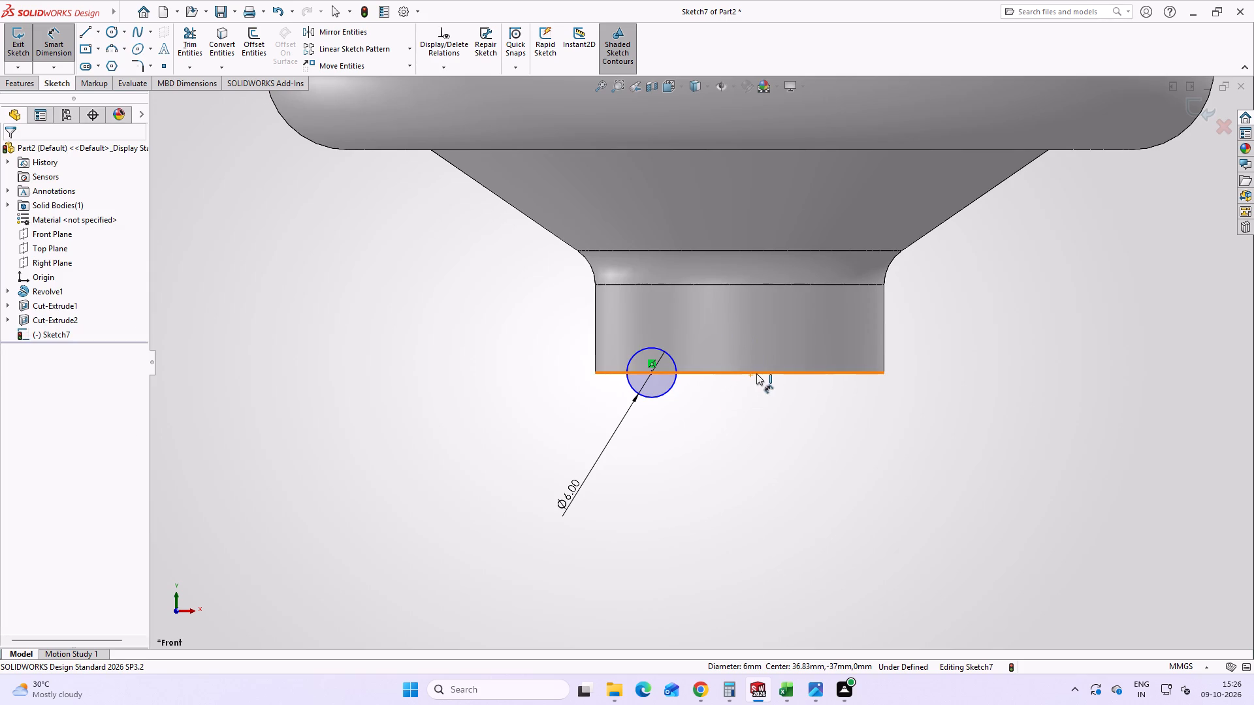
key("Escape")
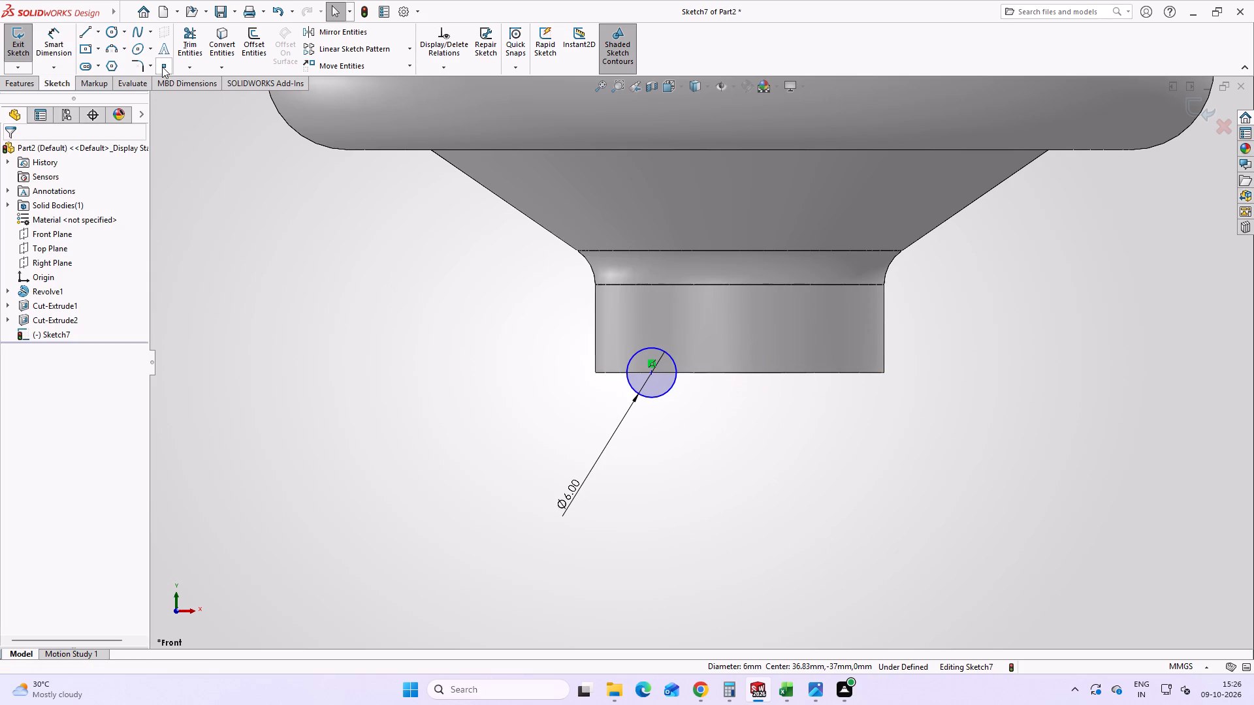
Place a sketch point at the midpoint of the hub's end edge.
left_click(162, 67)
left_click(739, 371)
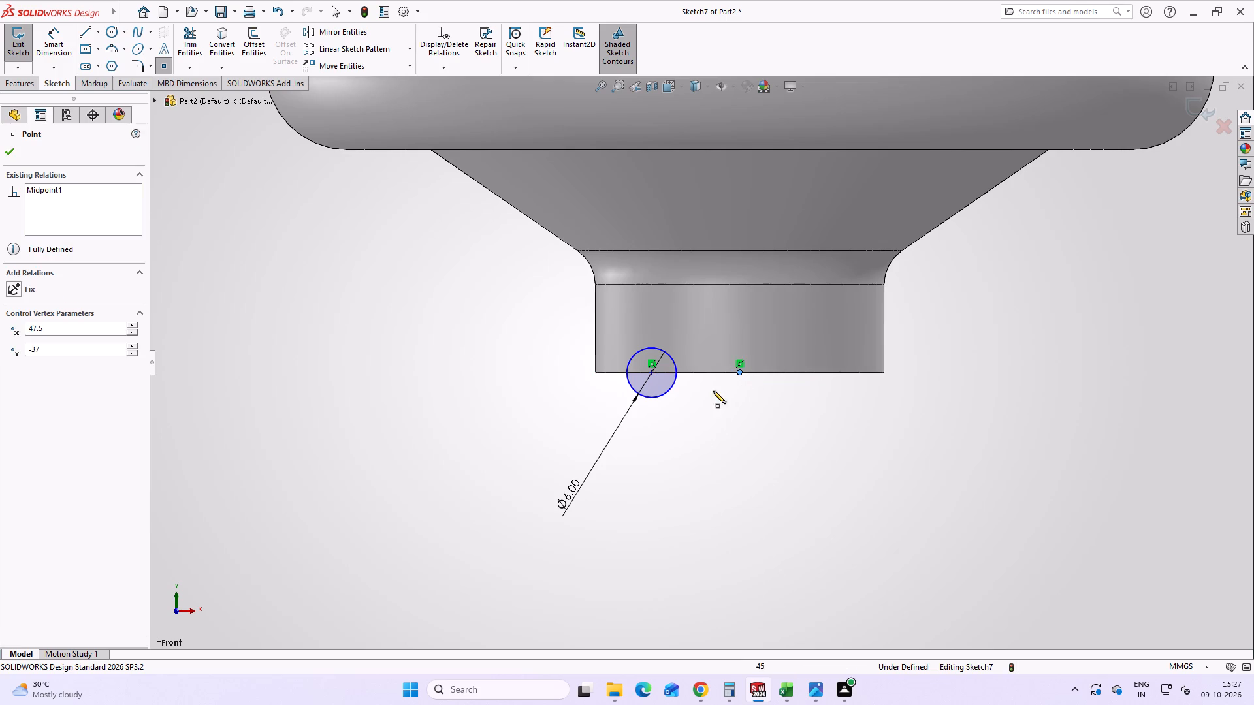
left_click(5, 152)
Dimension the circle's centre 13 mm from the midpoint of the hub's end edge.
left_click(46, 40)
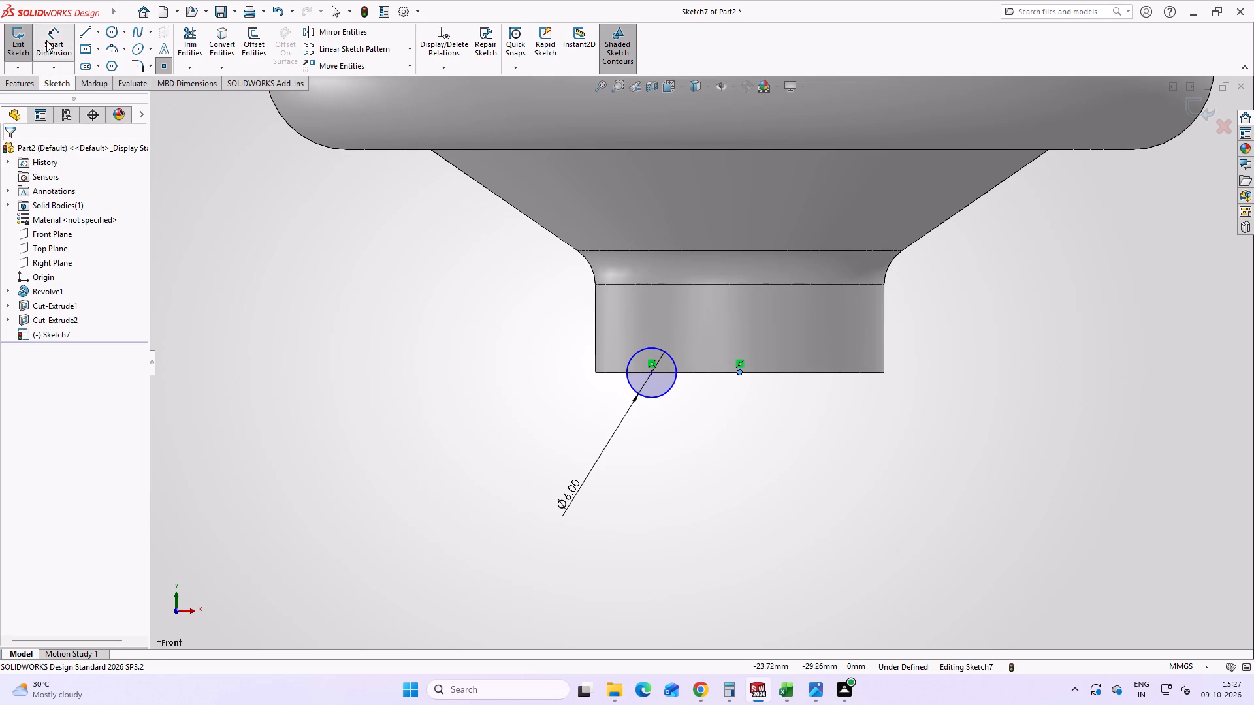
left_click(738, 373)
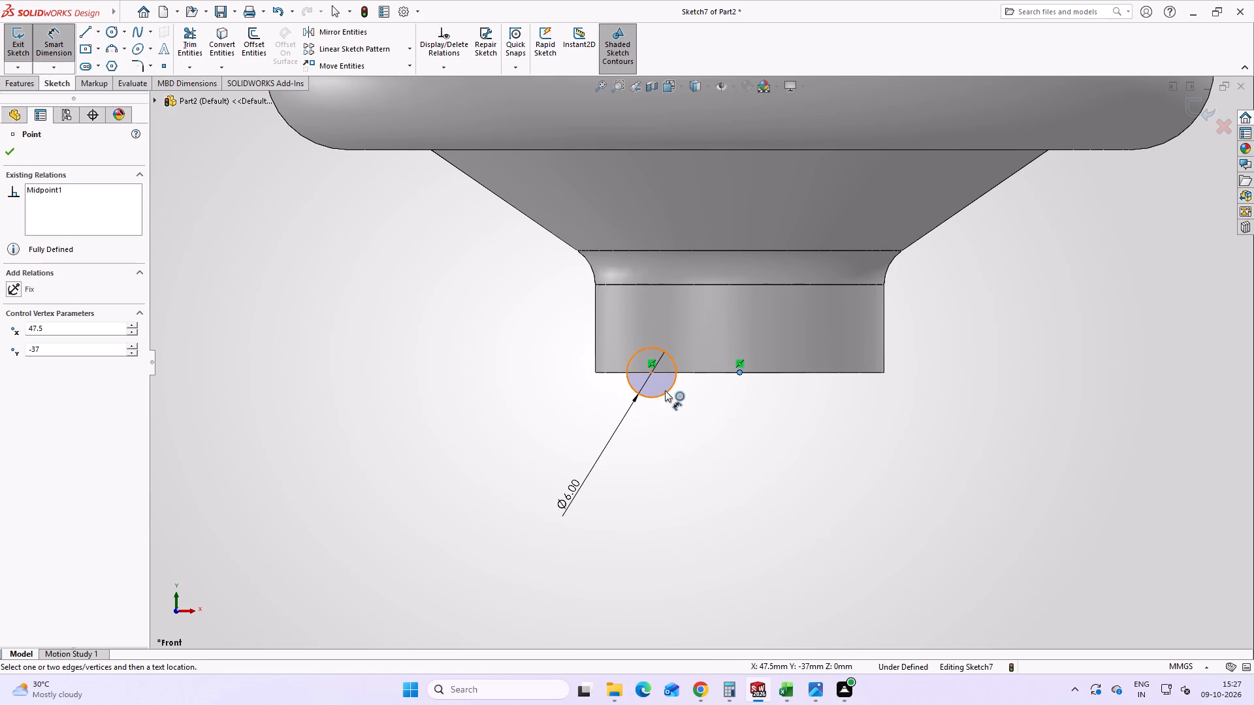
left_click(665, 394)
left_click(692, 448)
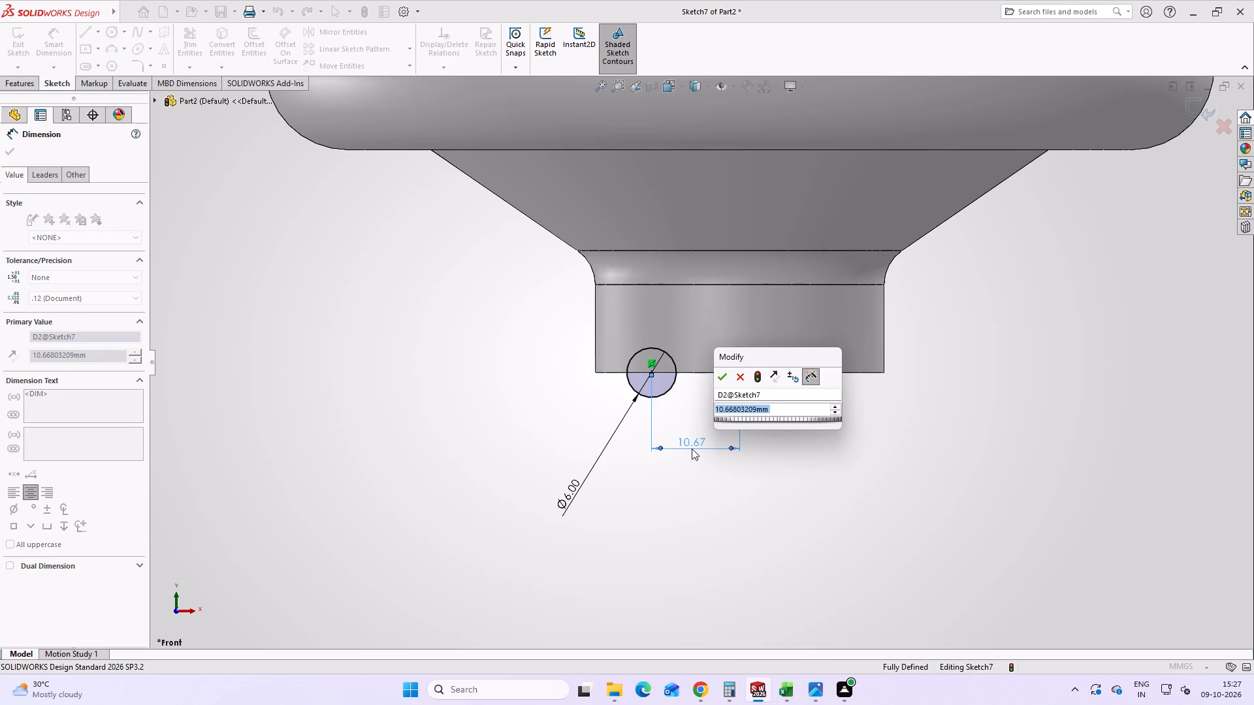
type("13")
key("Return")
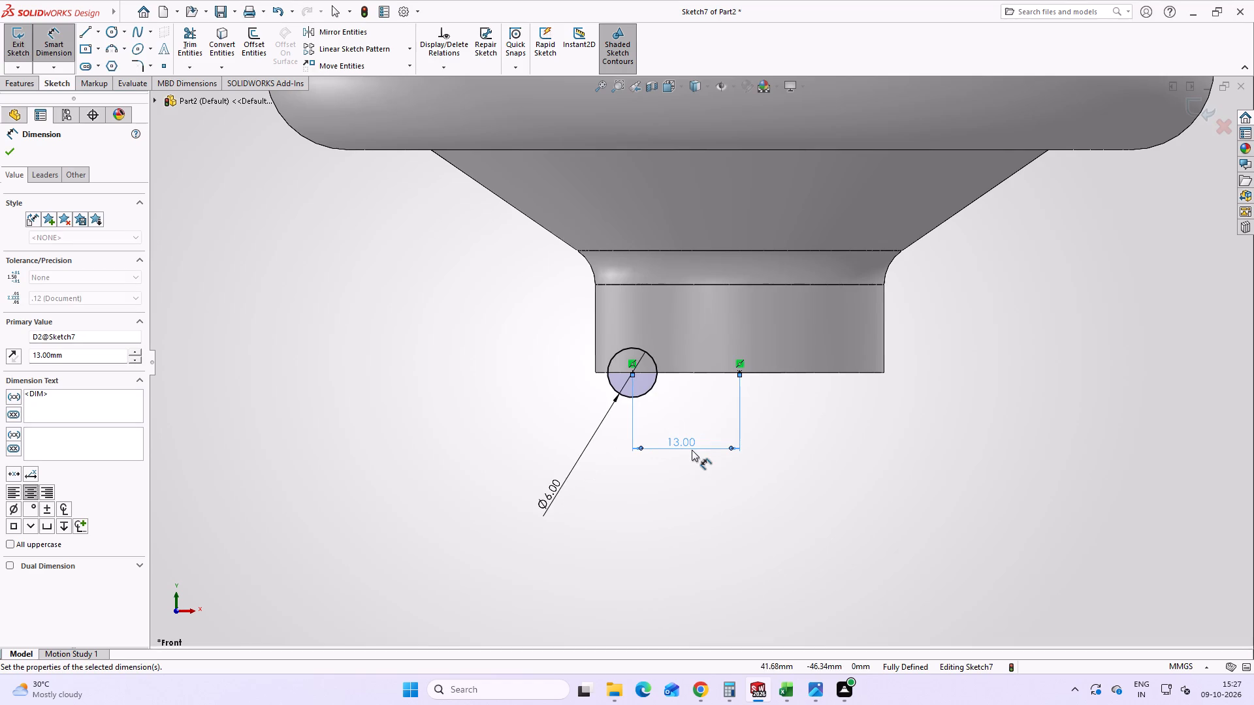
left_click(5, 151)
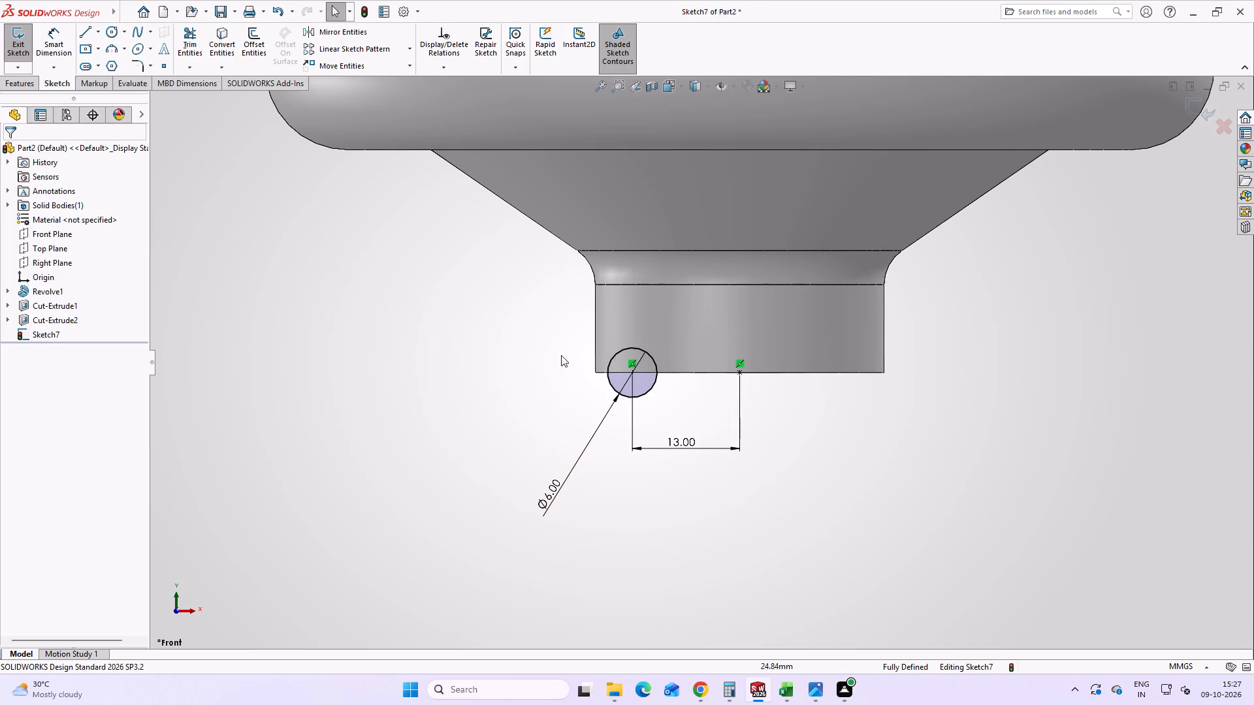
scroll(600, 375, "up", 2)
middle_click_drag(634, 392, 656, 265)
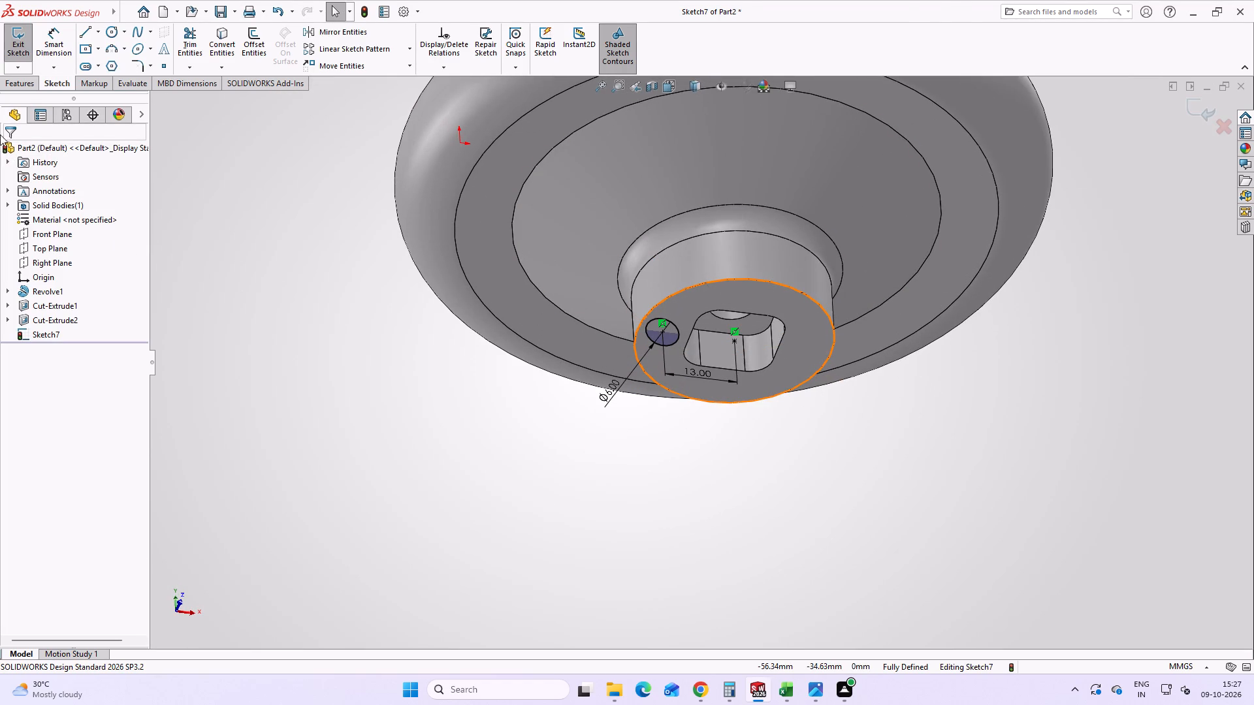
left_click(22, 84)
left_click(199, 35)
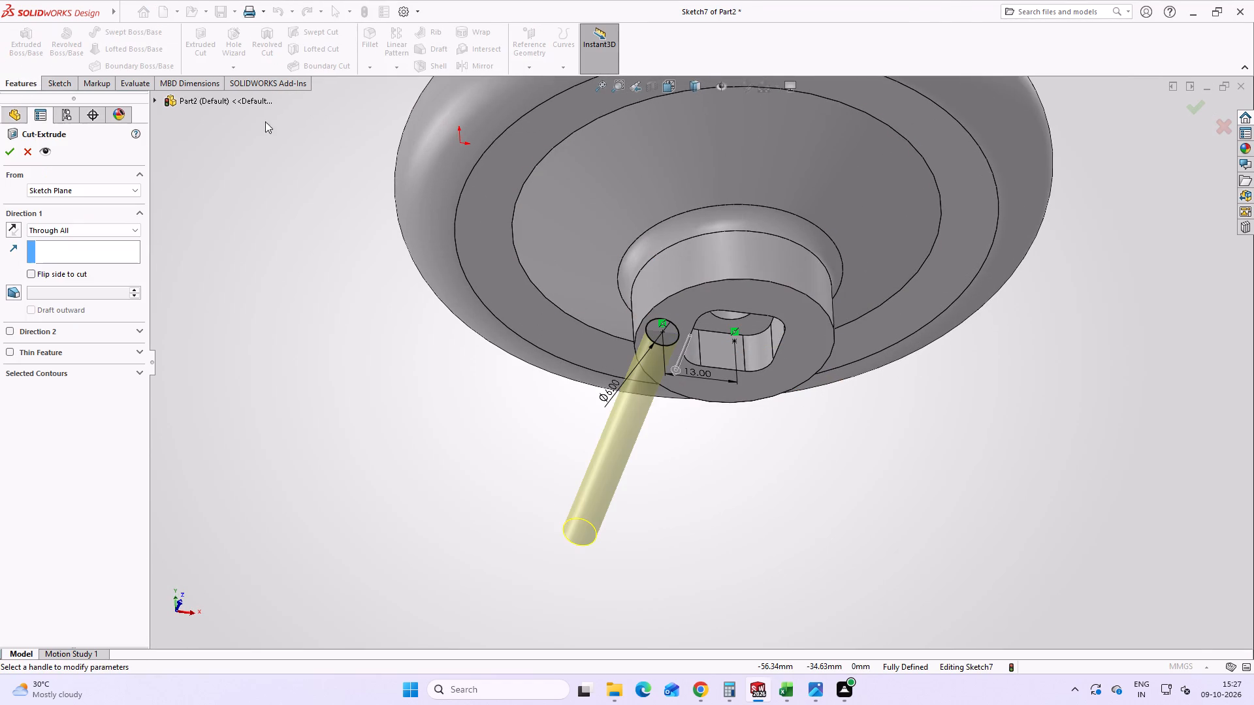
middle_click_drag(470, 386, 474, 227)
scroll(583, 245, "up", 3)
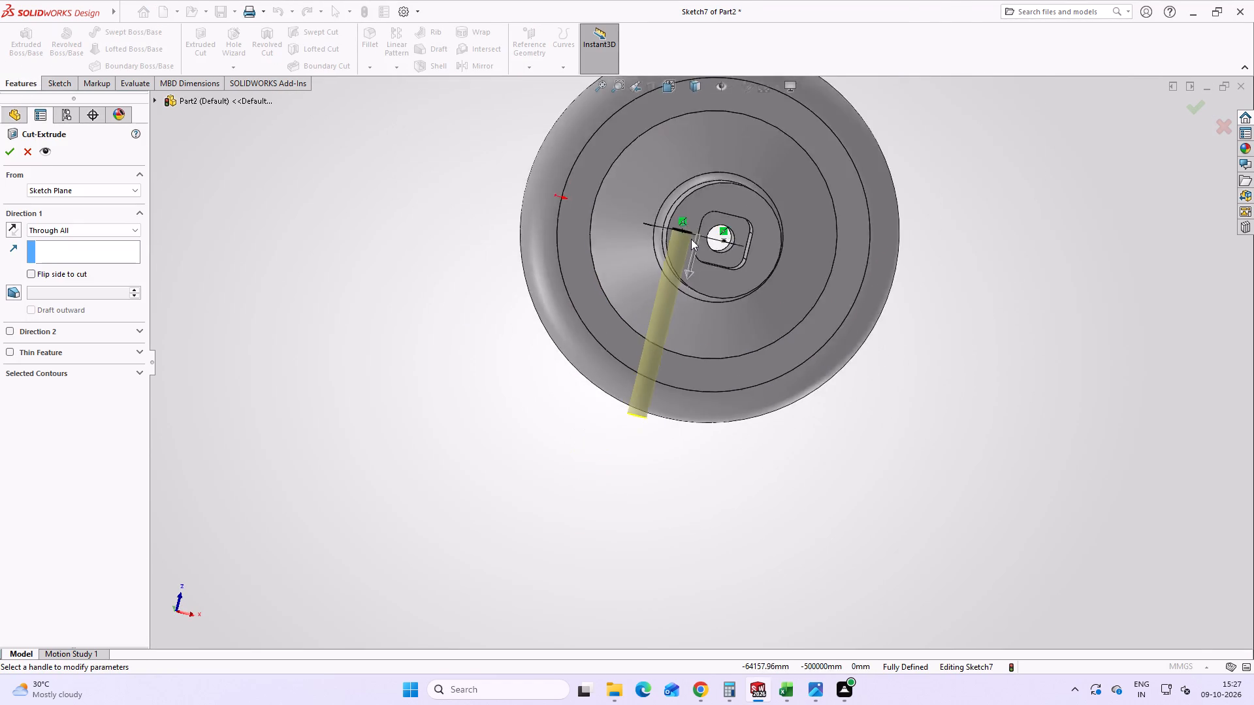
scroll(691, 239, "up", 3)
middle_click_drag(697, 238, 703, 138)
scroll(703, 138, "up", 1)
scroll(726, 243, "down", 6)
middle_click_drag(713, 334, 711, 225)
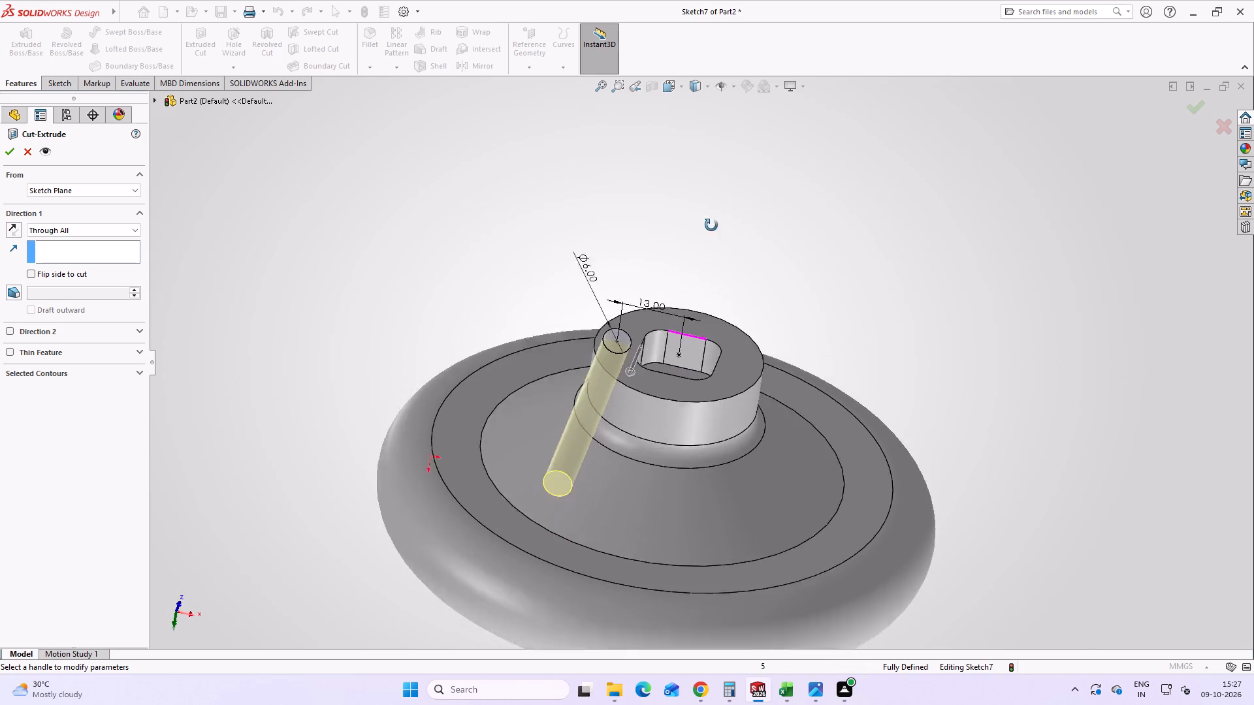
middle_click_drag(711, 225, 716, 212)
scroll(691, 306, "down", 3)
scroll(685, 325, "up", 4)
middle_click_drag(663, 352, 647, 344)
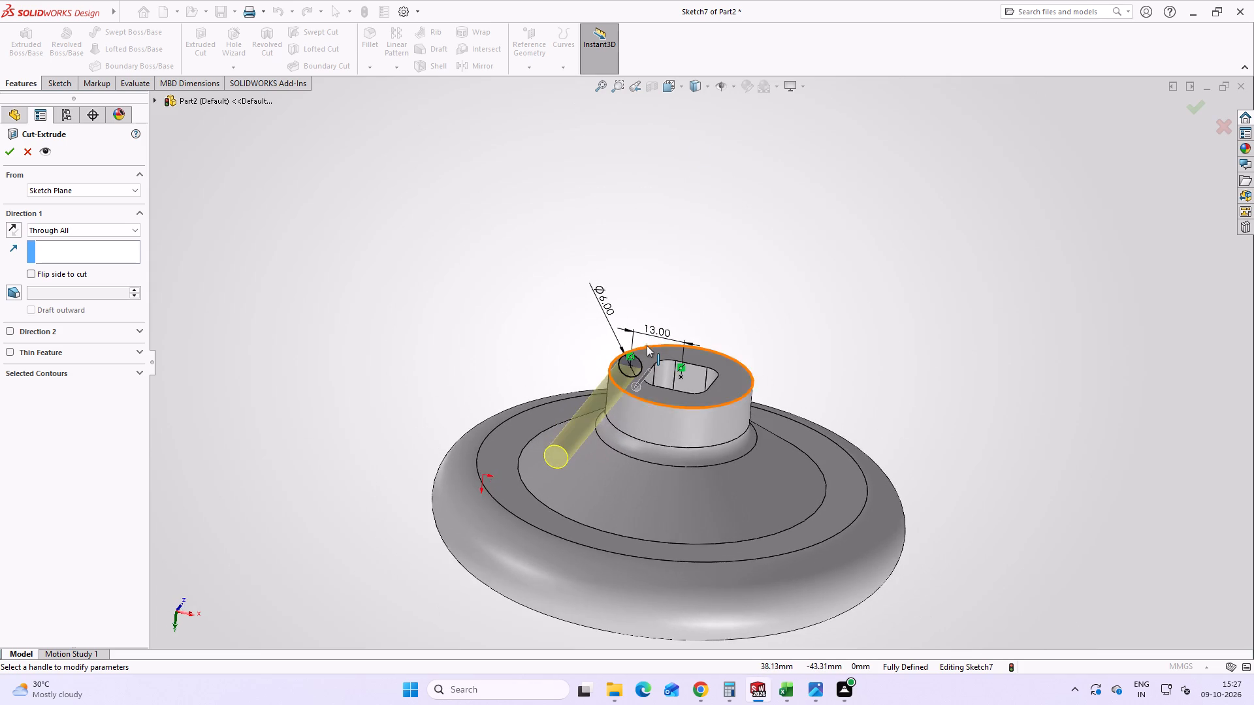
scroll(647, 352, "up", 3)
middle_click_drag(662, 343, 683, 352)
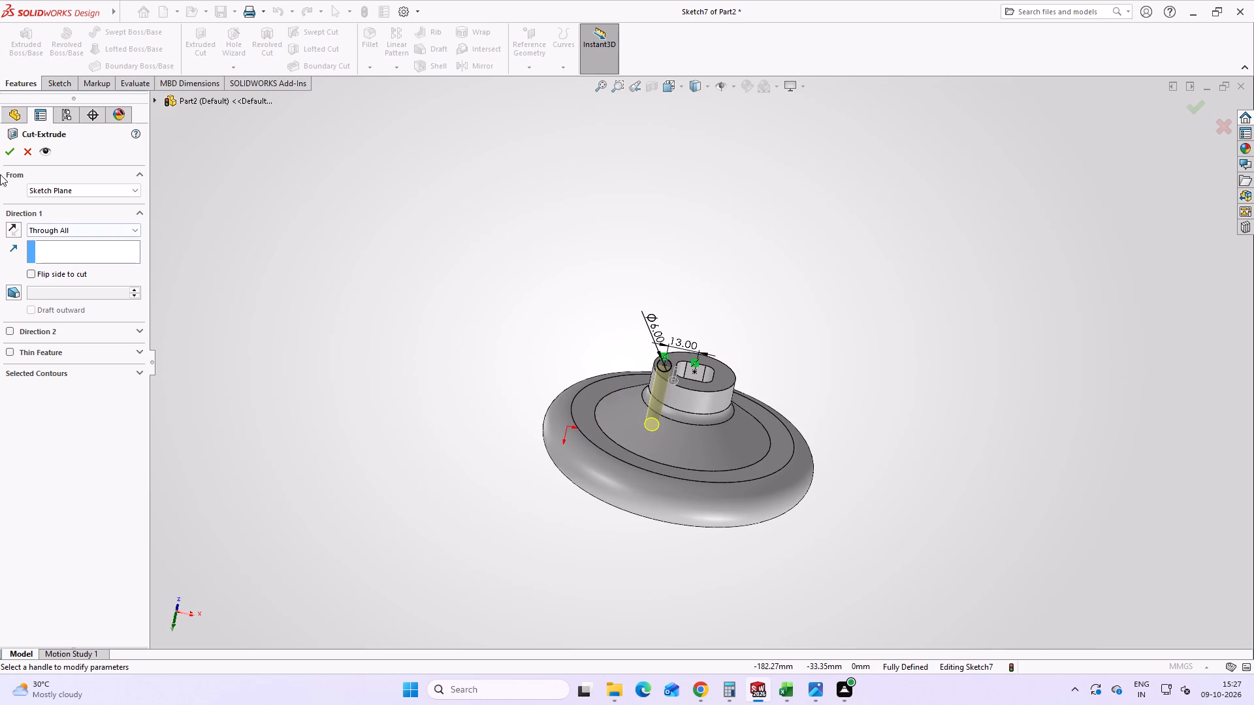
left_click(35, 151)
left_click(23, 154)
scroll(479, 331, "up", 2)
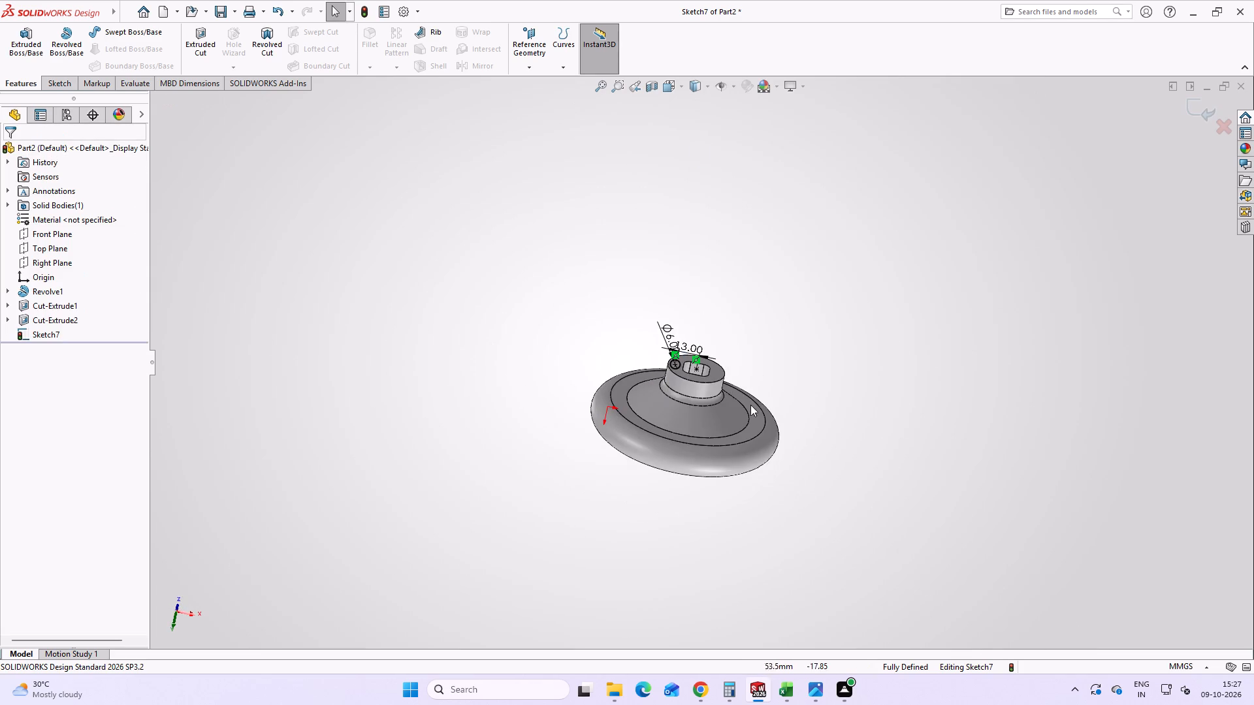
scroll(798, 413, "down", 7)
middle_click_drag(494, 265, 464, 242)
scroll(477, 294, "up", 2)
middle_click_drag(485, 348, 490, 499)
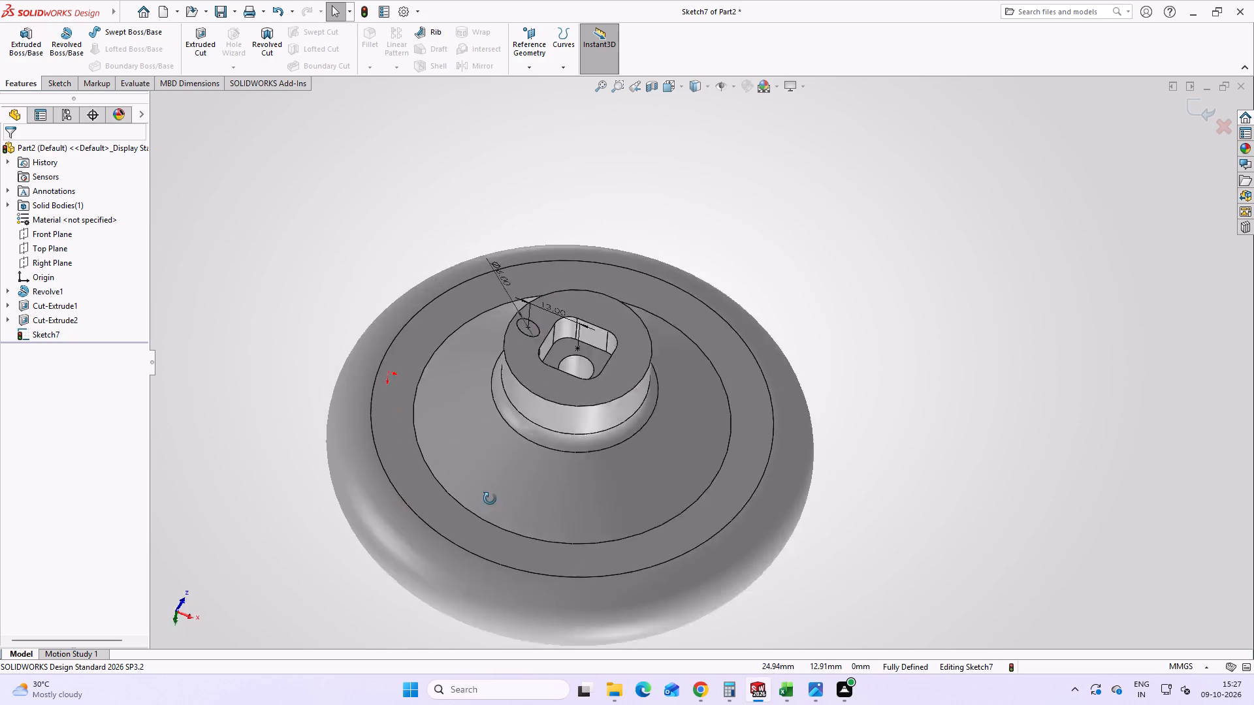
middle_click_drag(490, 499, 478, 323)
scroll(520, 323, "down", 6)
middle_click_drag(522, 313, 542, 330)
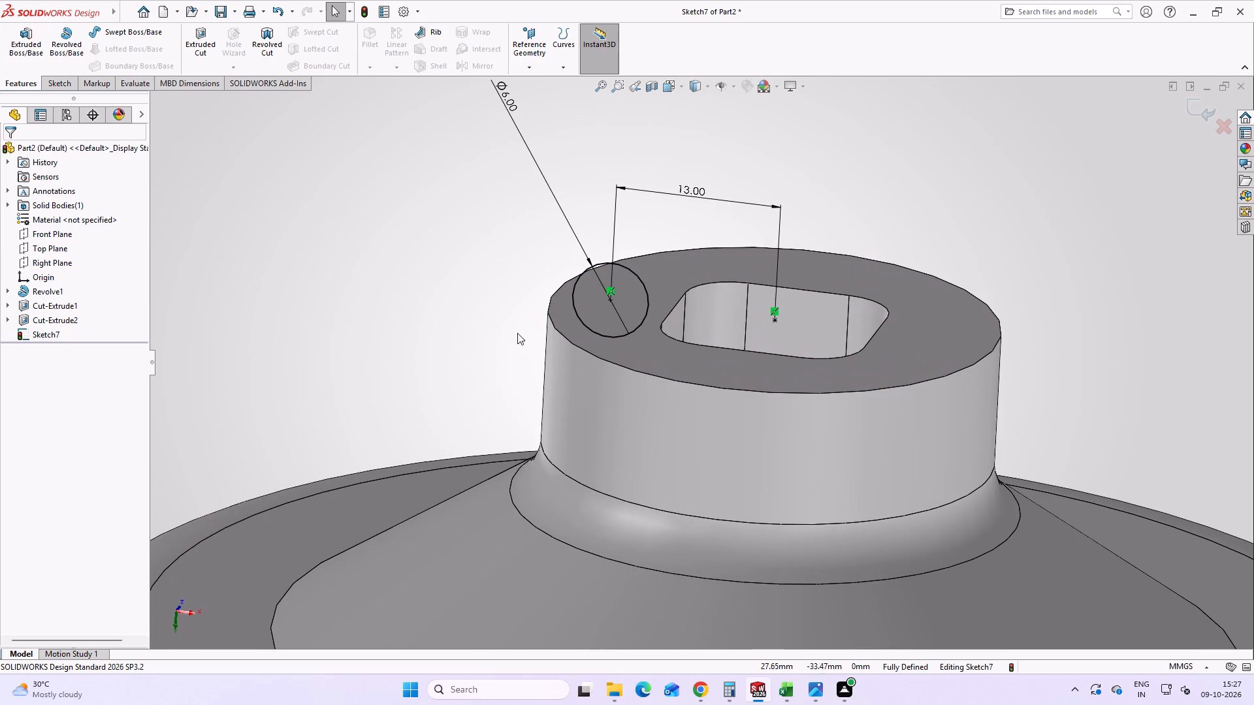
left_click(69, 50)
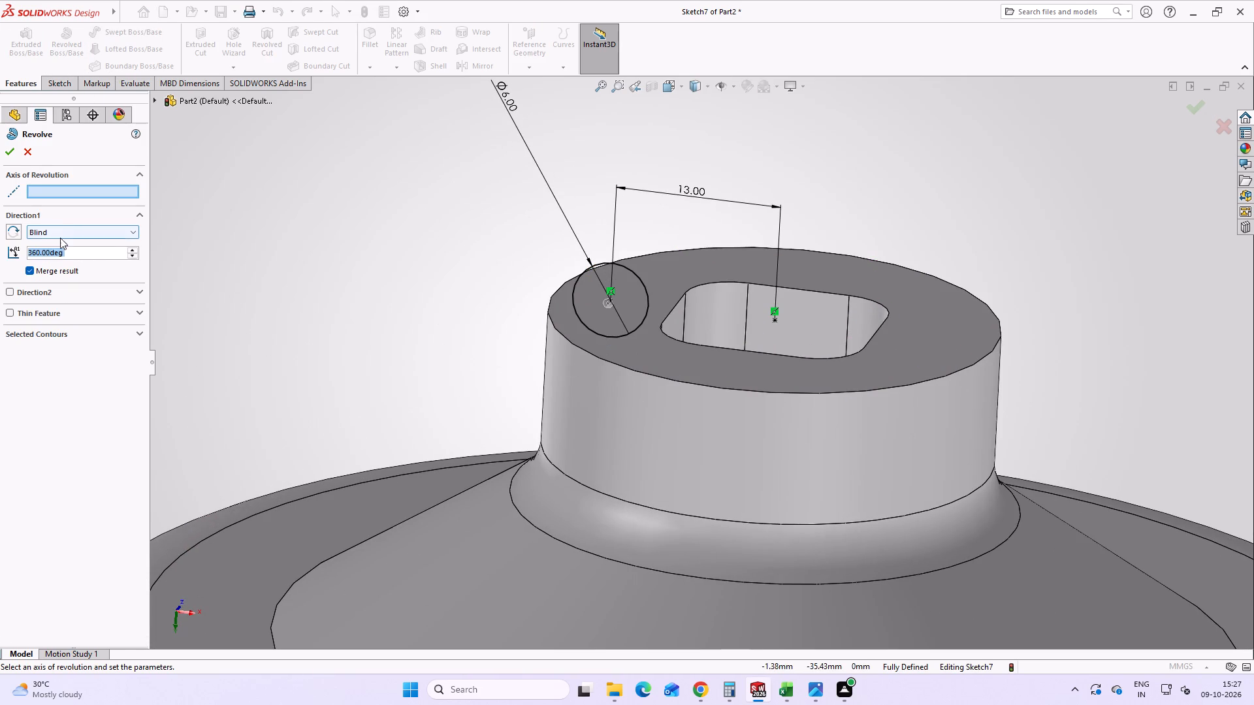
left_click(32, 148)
View the sketch from the front and draw a 6 mm horizontal line across the circle's diameter along the hub's end edge.
middle_click_drag(793, 337, 822, 633)
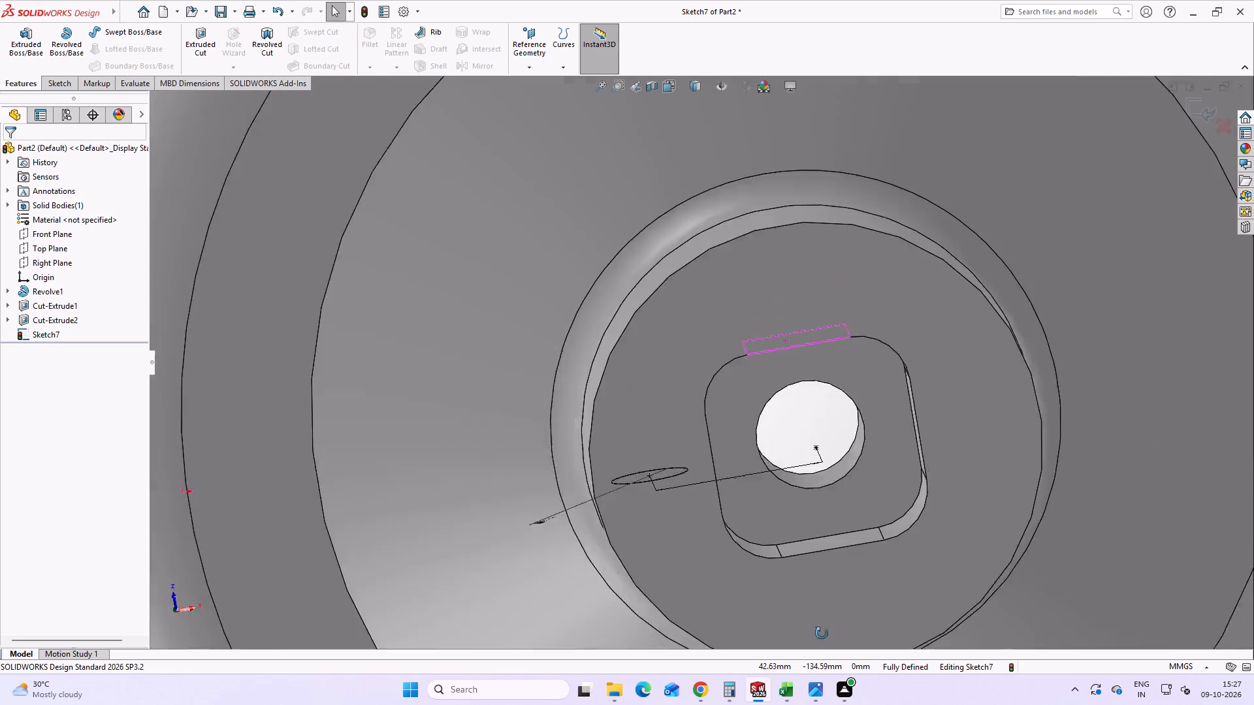
middle_click_drag(822, 633, 814, 687)
scroll(839, 614, "up", 4)
middle_click_drag(827, 403, 869, 661)
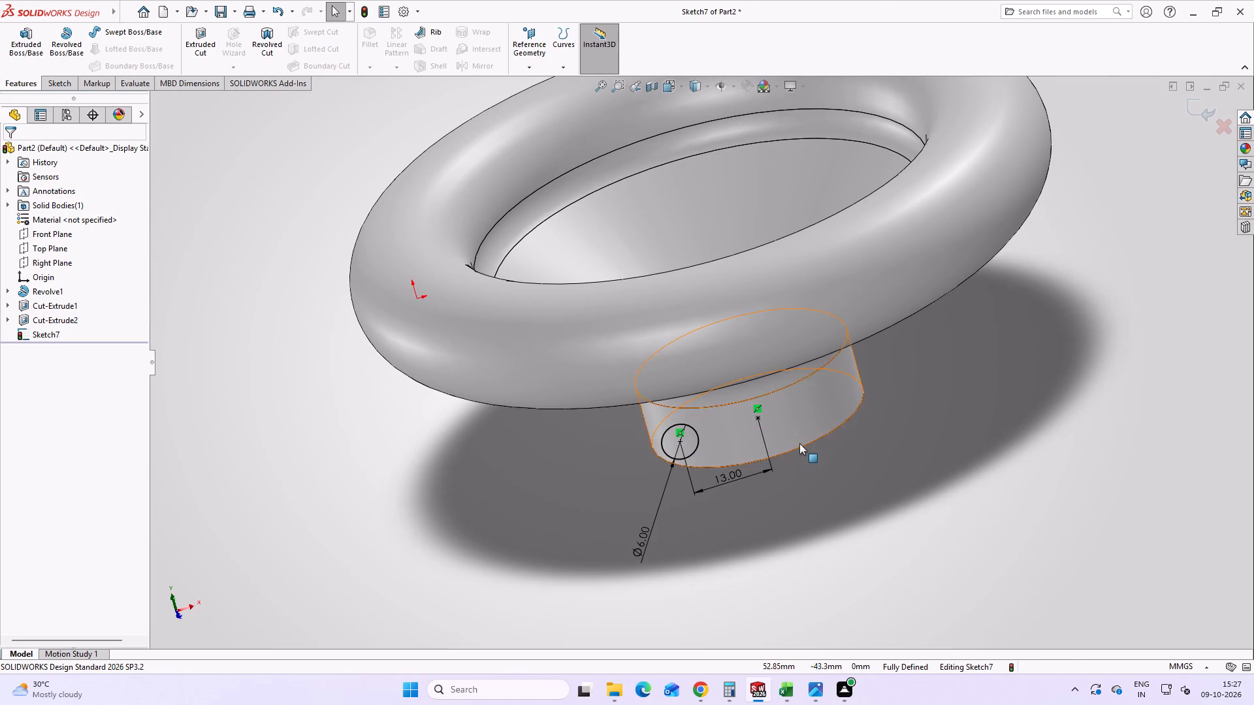
key("space")
left_click(553, 443)
scroll(636, 445, "down", 2)
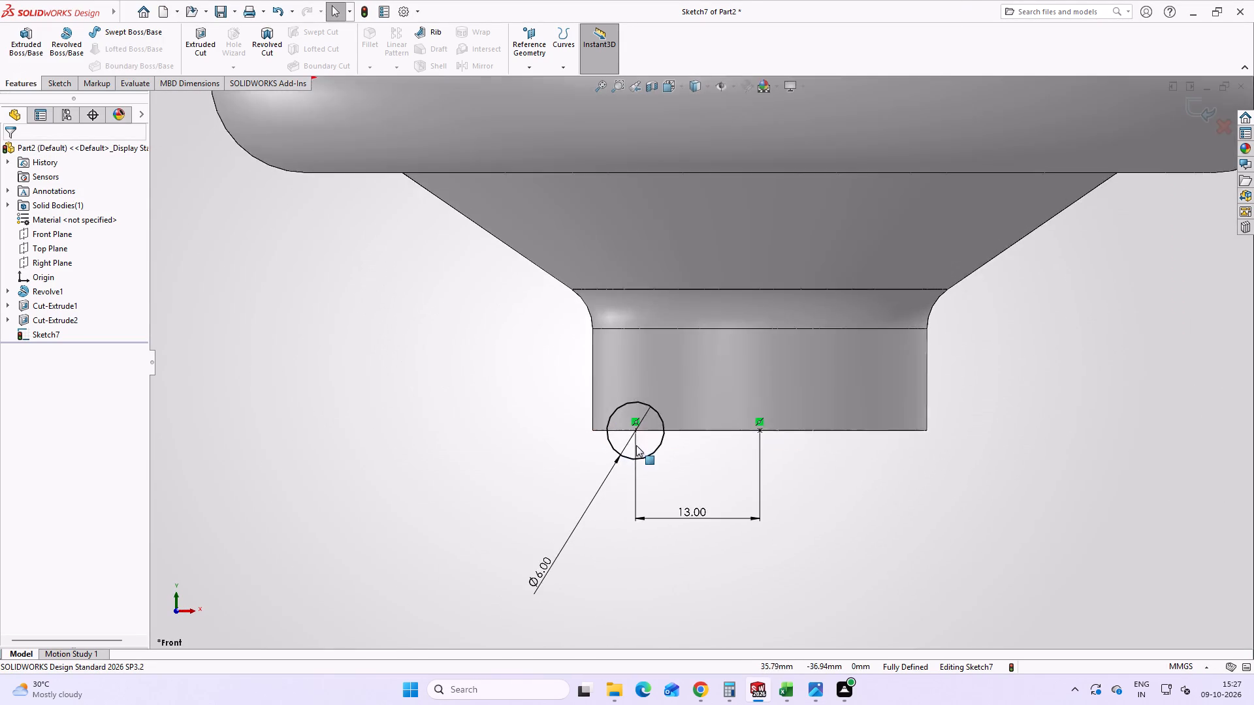
scroll(636, 445, "down", 4)
left_click(63, 85)
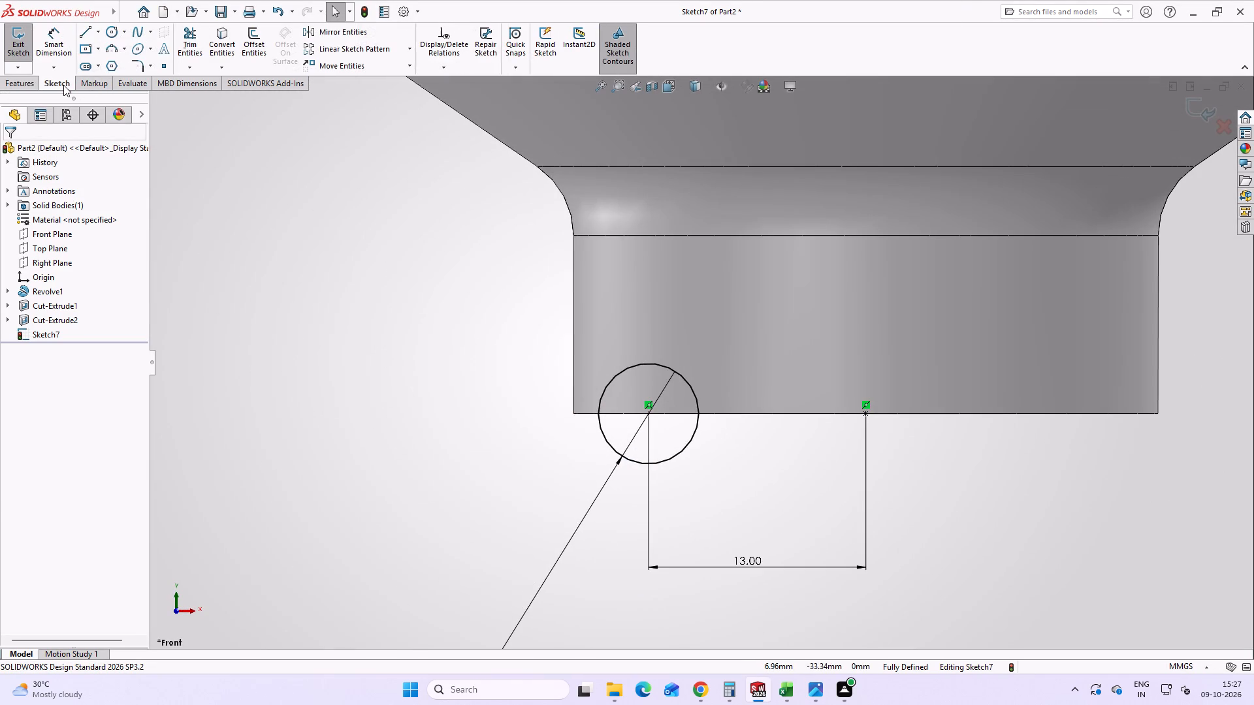
left_click(84, 34)
scroll(618, 427, "down", 3)
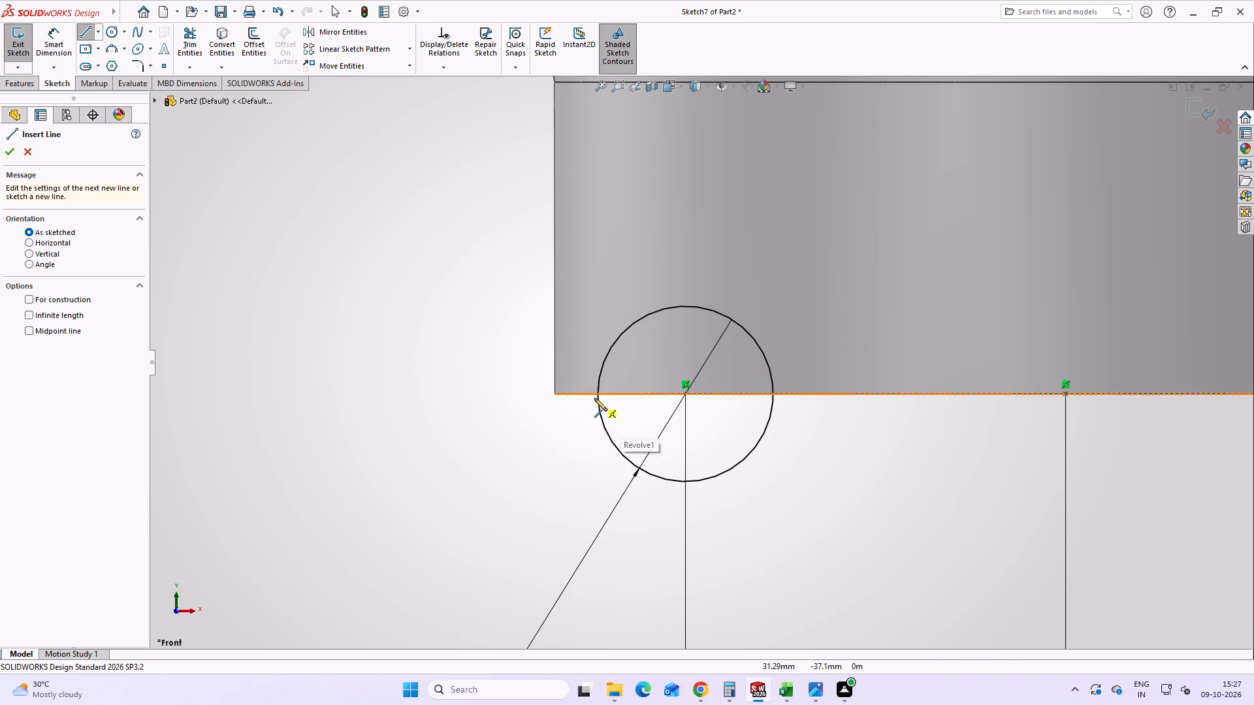
left_click(596, 394)
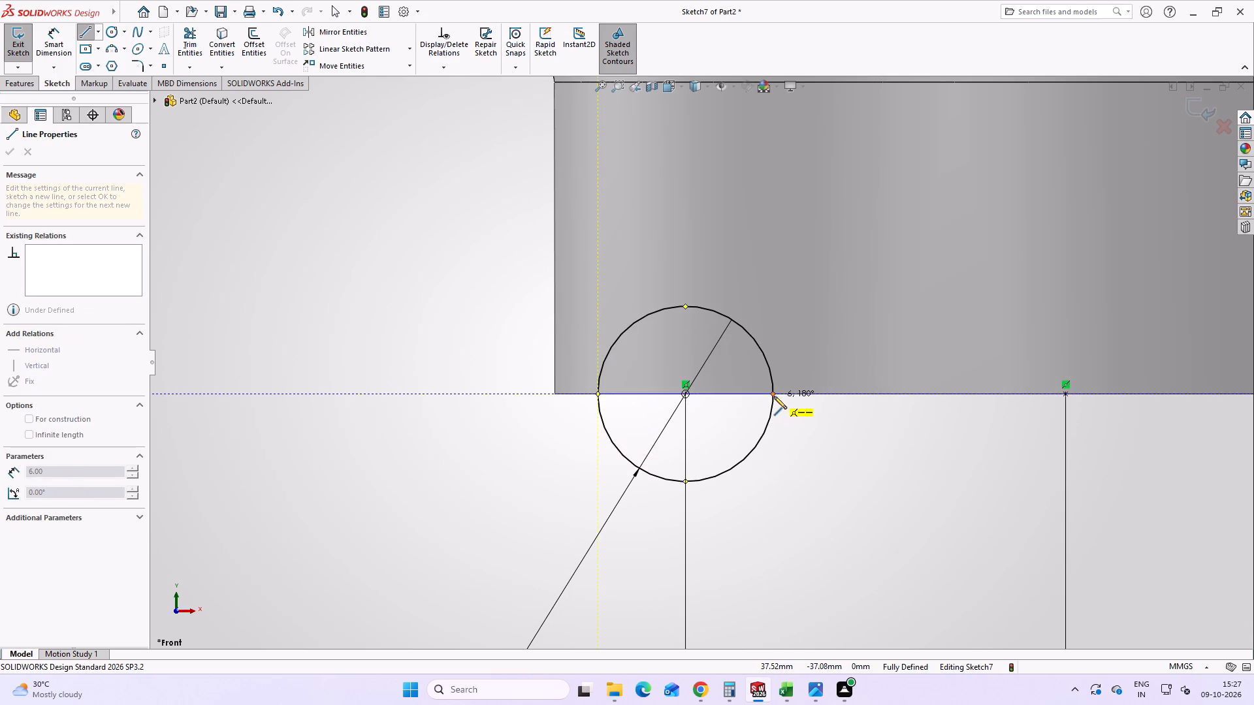
left_click(771, 396)
key("Escape")
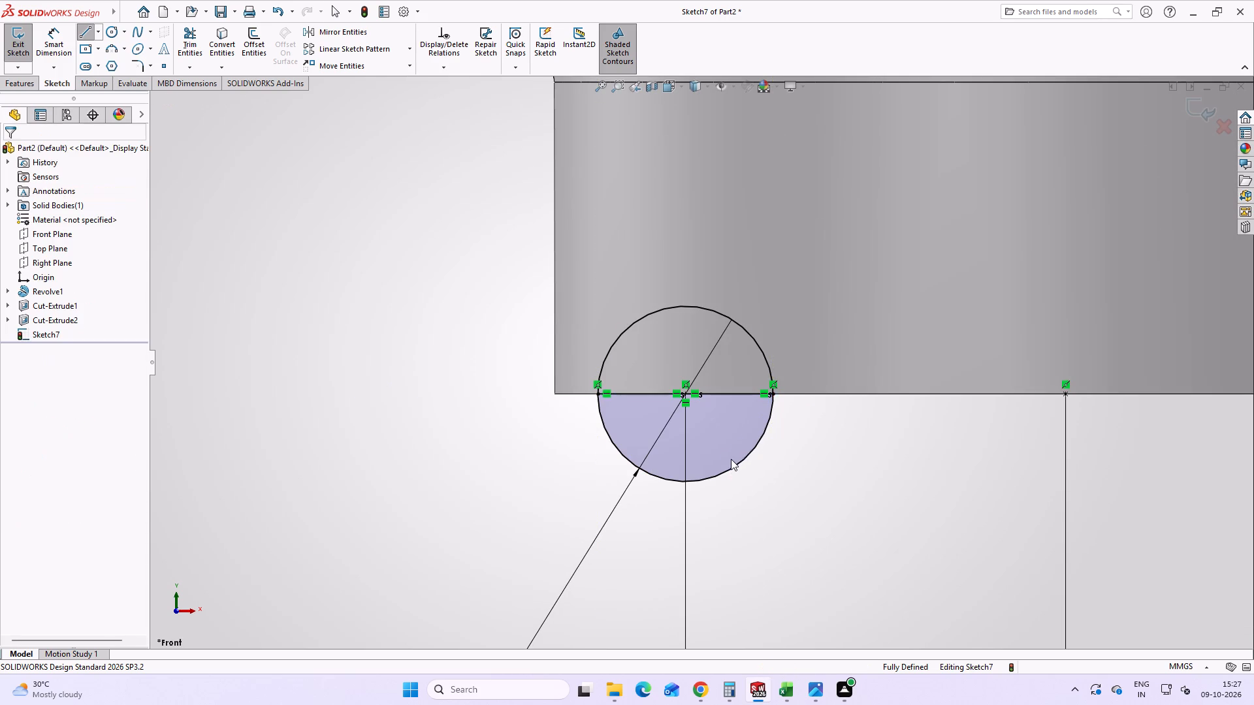
Trim away the lower half of the 6 mm circle, below the hub's end edge.
left_click(198, 52)
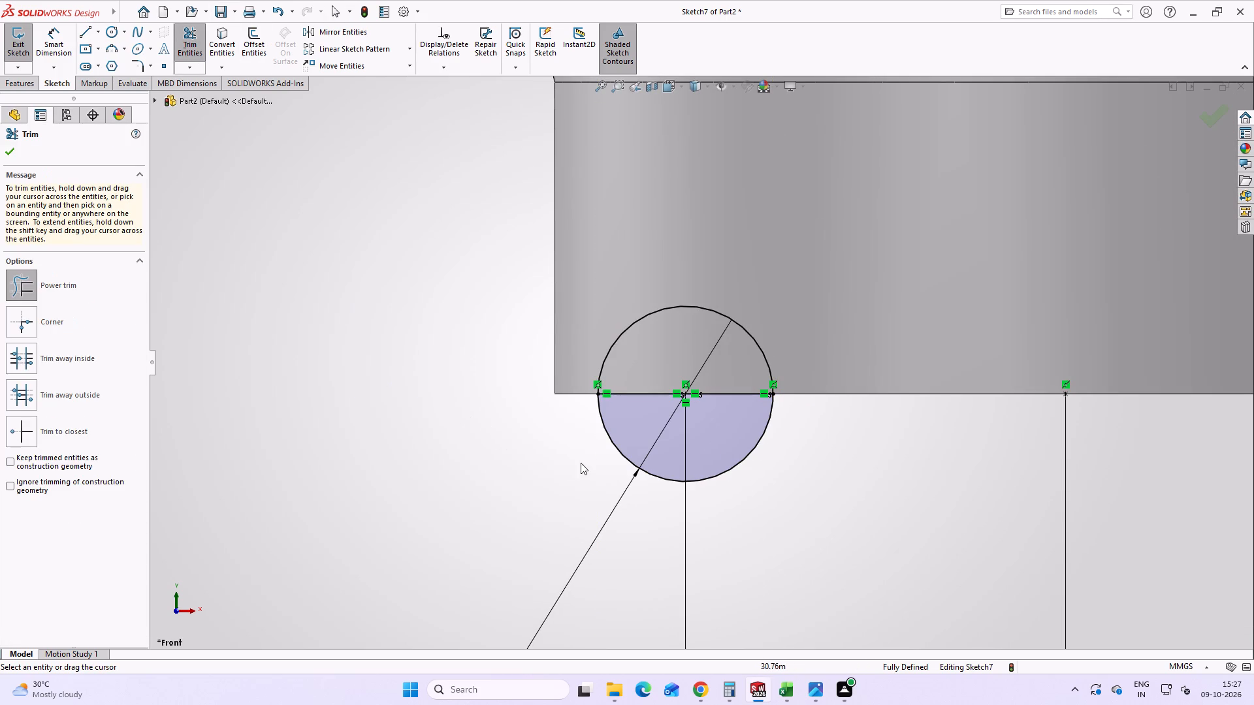
left_click_drag(581, 463, 699, 431)
scroll(769, 445, "up", 4)
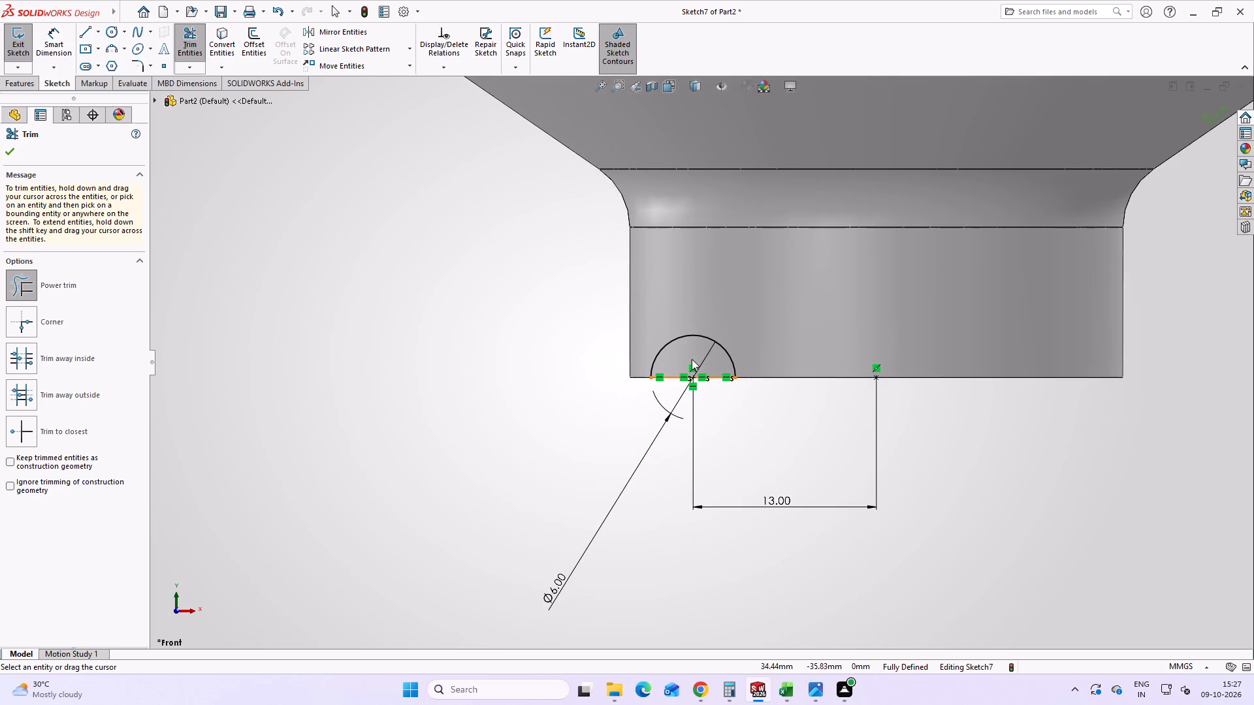
scroll(692, 359, "down", 4)
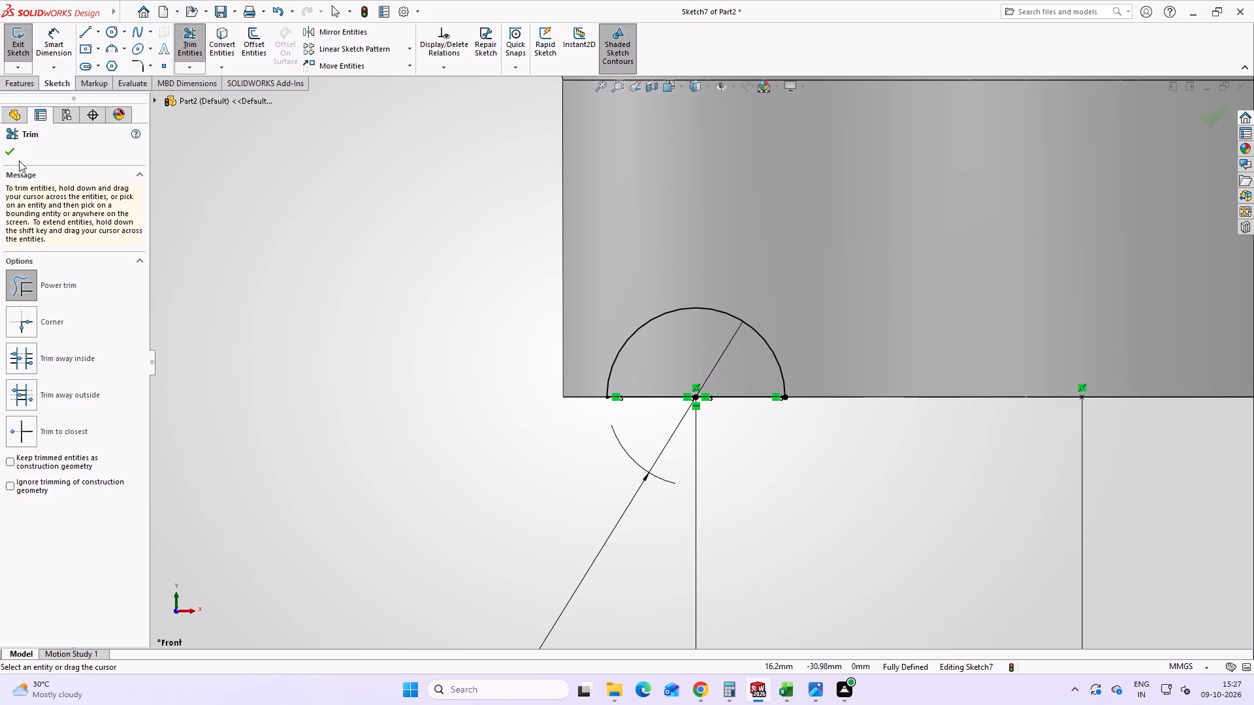
left_click(7, 153)
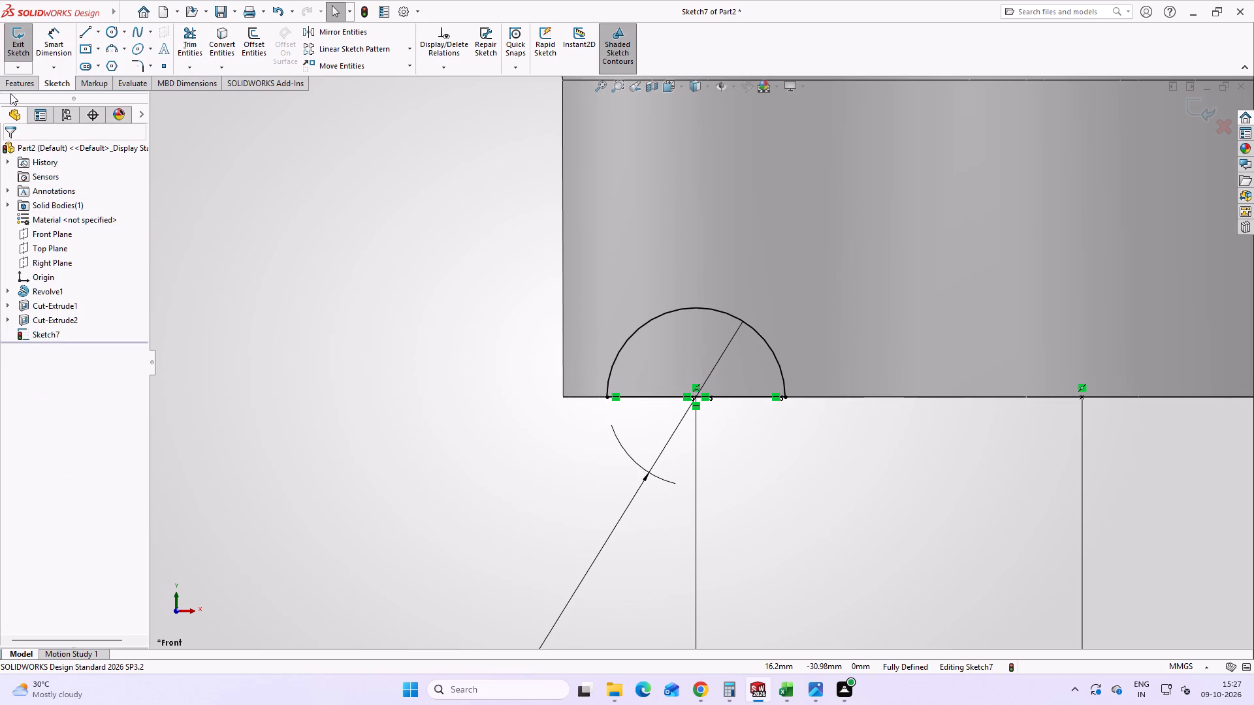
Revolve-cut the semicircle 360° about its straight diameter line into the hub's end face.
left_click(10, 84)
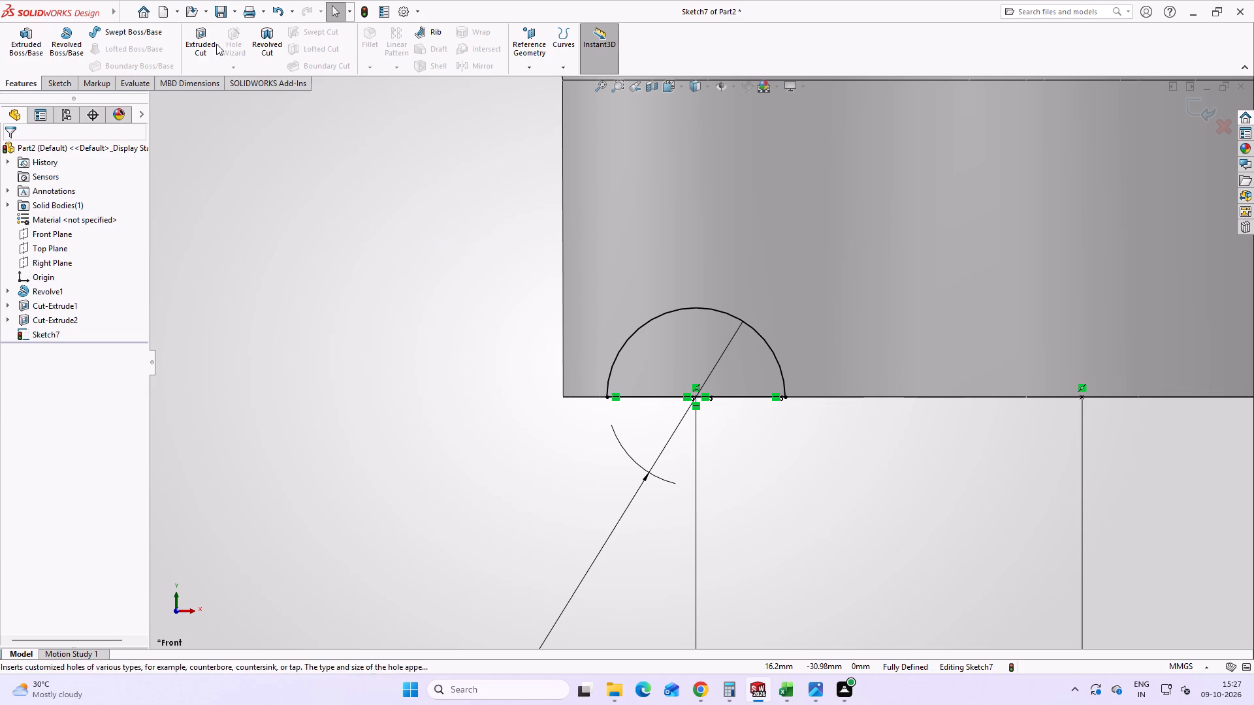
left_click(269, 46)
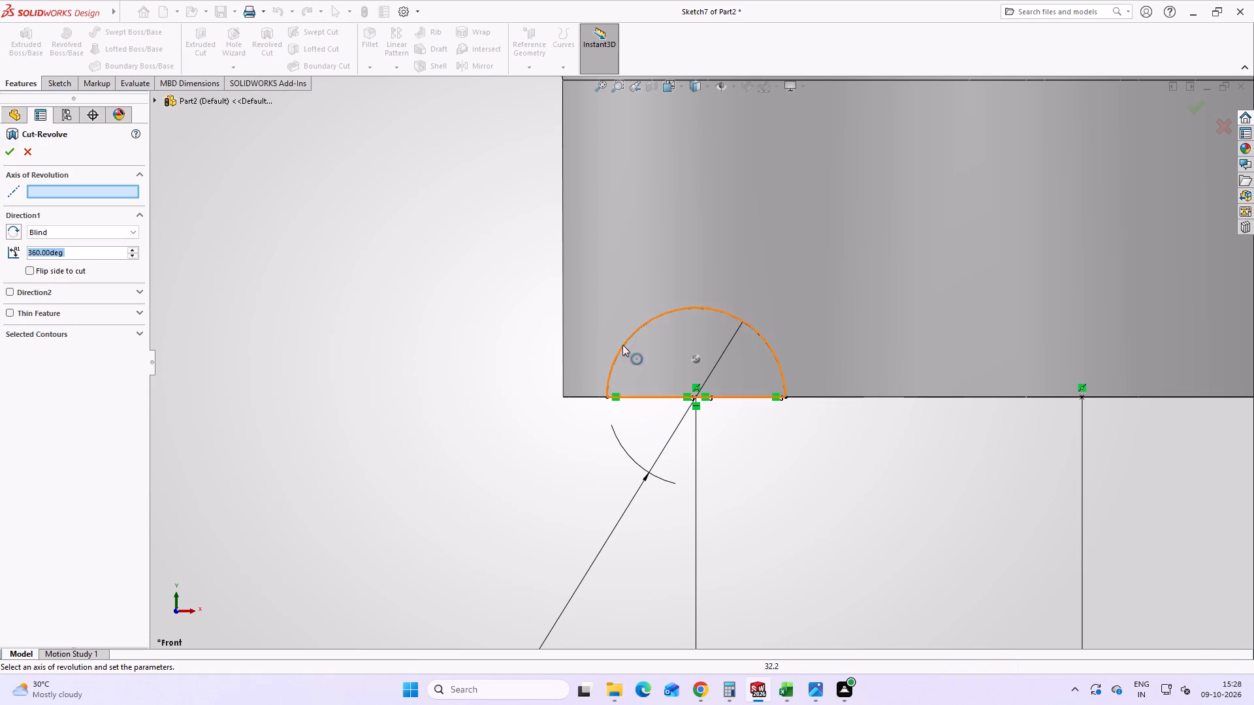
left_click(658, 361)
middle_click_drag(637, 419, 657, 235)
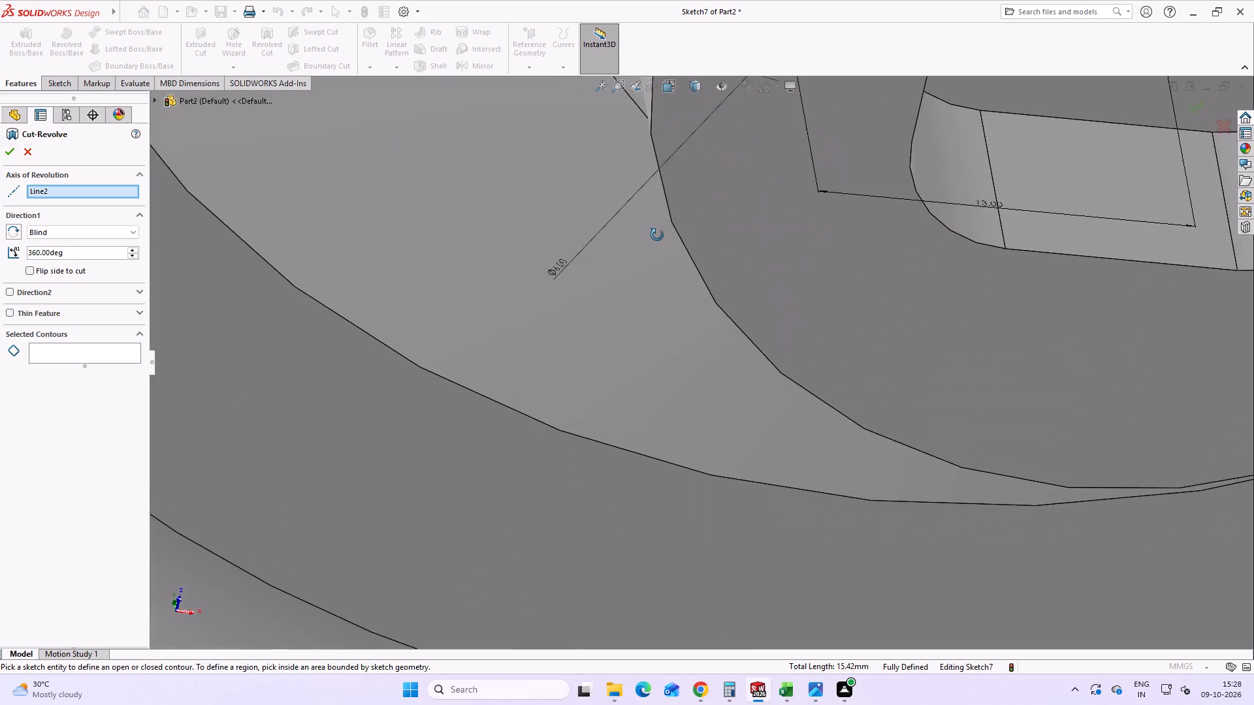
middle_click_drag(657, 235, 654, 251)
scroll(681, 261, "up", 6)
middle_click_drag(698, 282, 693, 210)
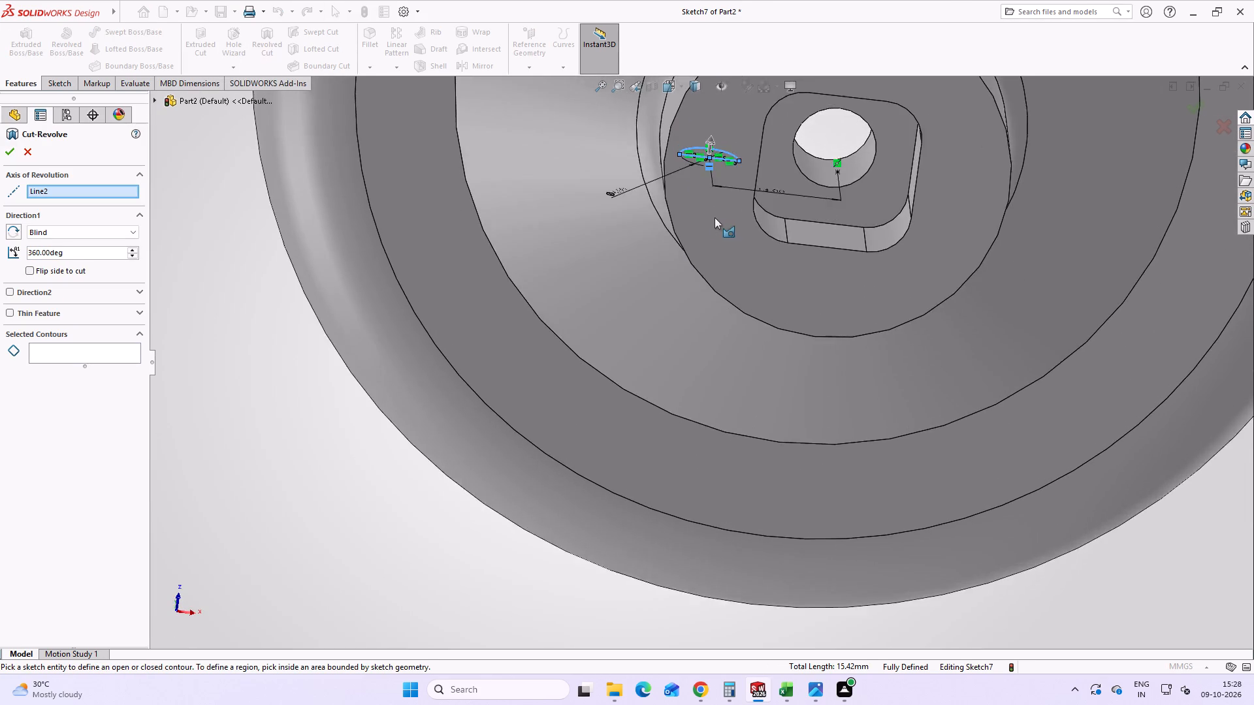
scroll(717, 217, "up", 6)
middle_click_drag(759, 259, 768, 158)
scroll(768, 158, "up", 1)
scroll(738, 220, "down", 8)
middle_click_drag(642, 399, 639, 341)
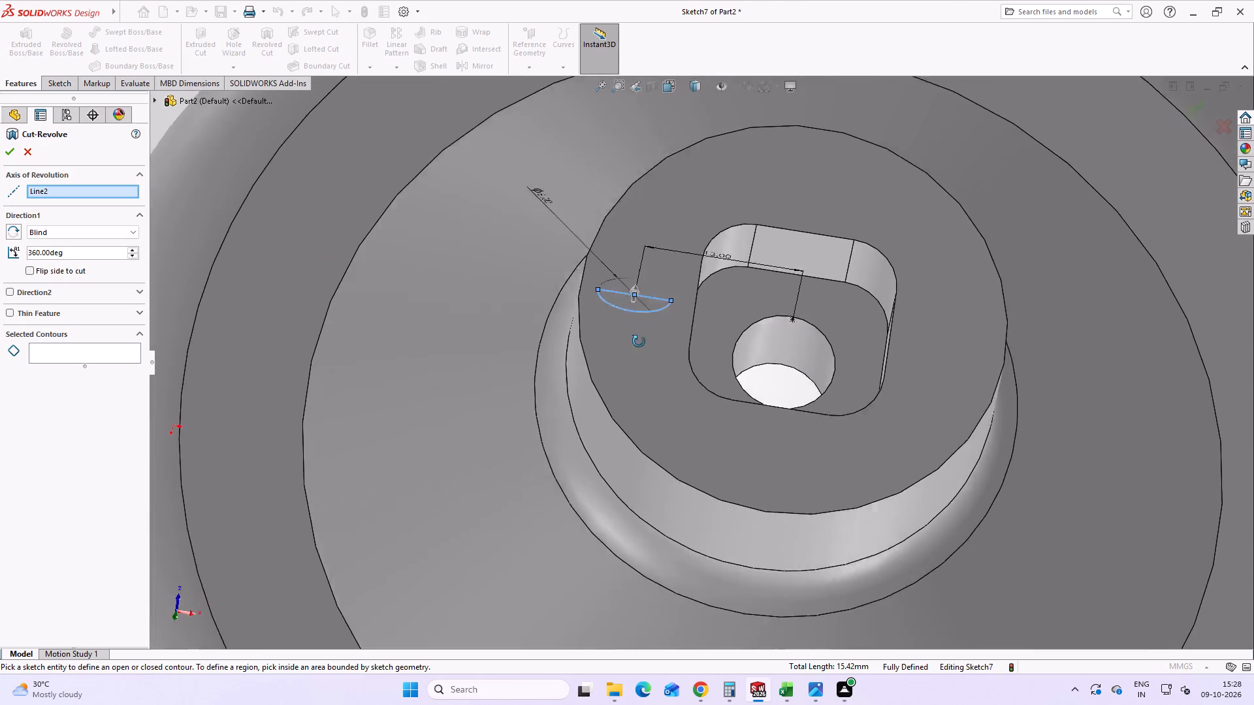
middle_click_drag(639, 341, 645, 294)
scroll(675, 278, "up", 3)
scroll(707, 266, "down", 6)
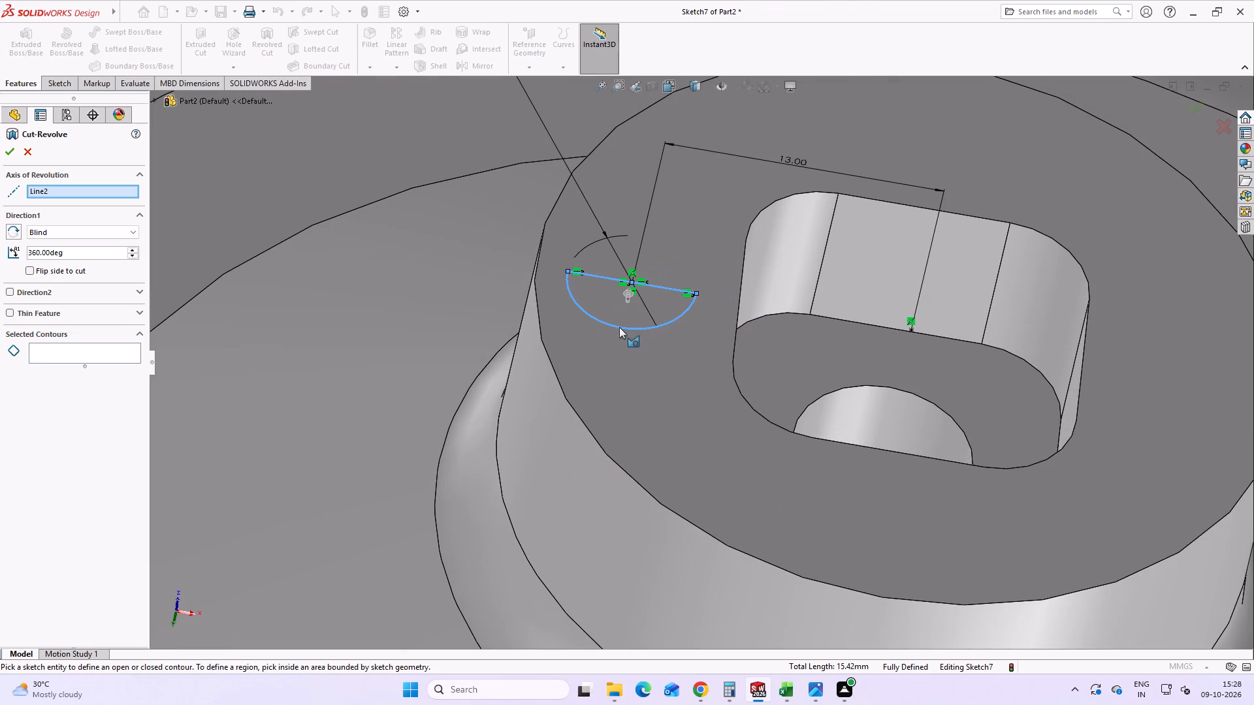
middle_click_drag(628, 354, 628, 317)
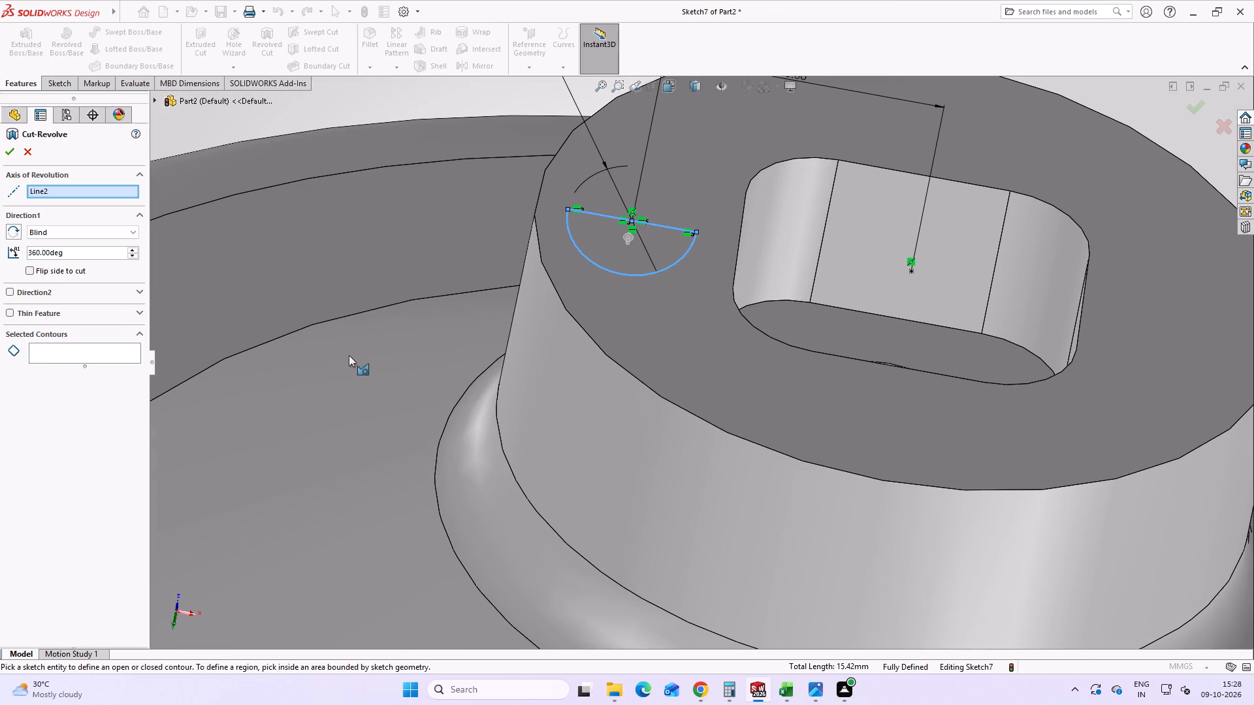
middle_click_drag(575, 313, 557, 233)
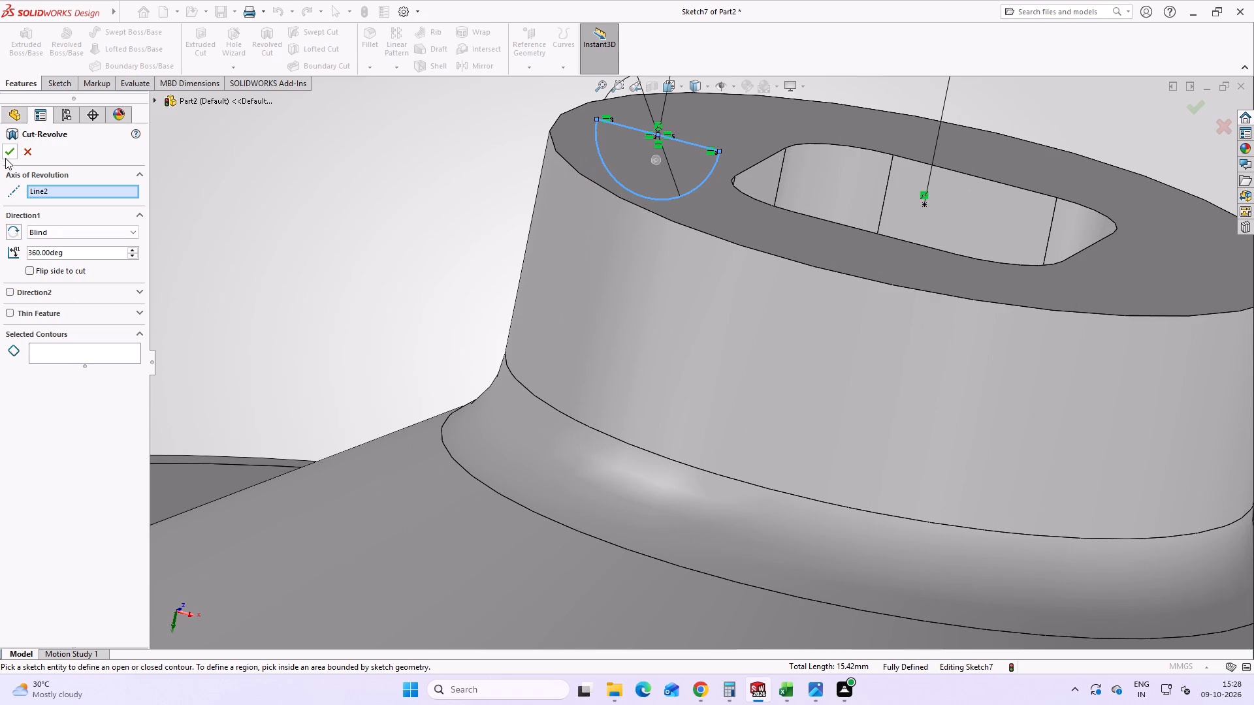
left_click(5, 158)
Examine the revolved cut on the hub's end face from several angles.
scroll(666, 307, "up", 5)
scroll(688, 293, "down", 1)
middle_click_drag(688, 293, 671, 382)
scroll(671, 382, "up", 1)
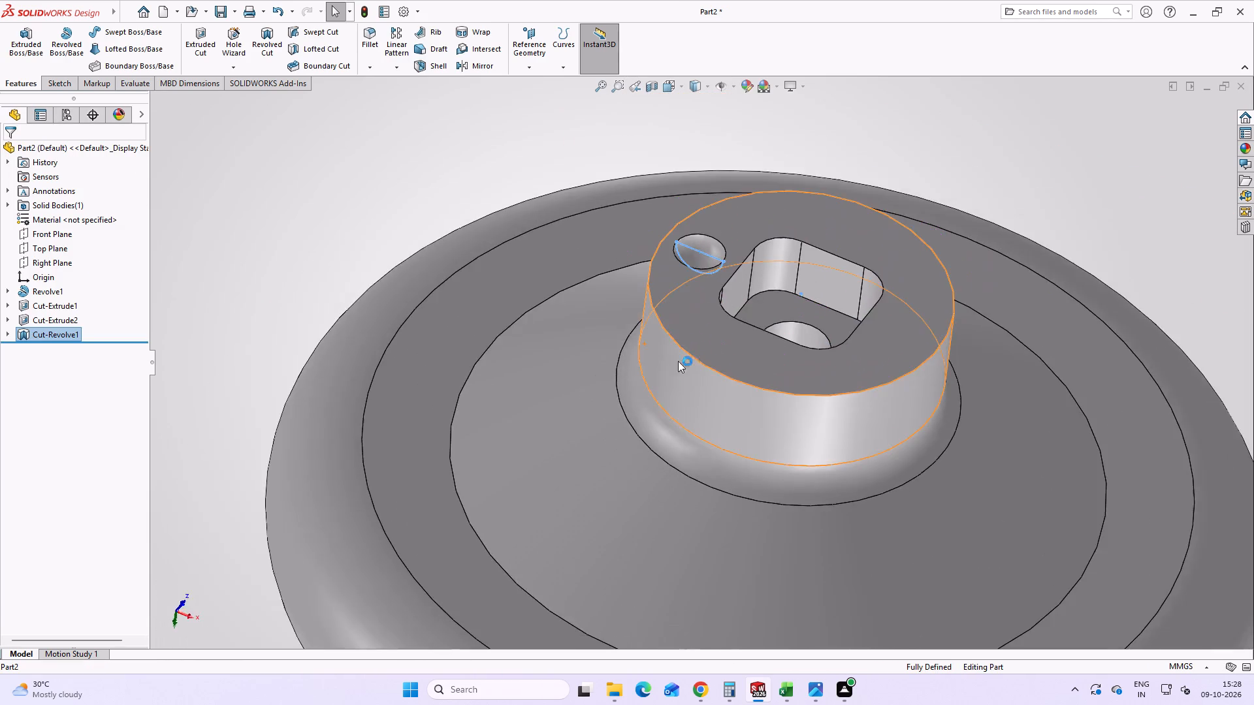
scroll(696, 234, "down", 8)
middle_click_drag(703, 332, 664, 384)
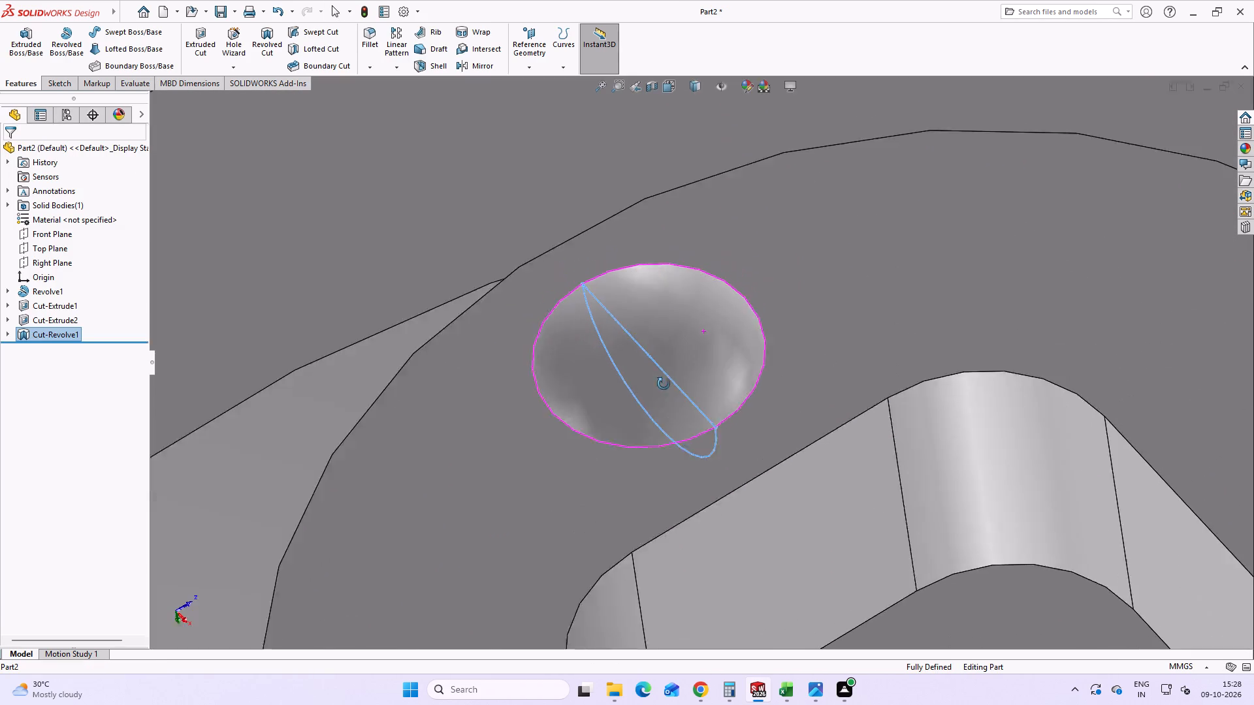
middle_click_drag(664, 384, 642, 437)
scroll(658, 430, "up", 3)
middle_click_drag(667, 422, 715, 332)
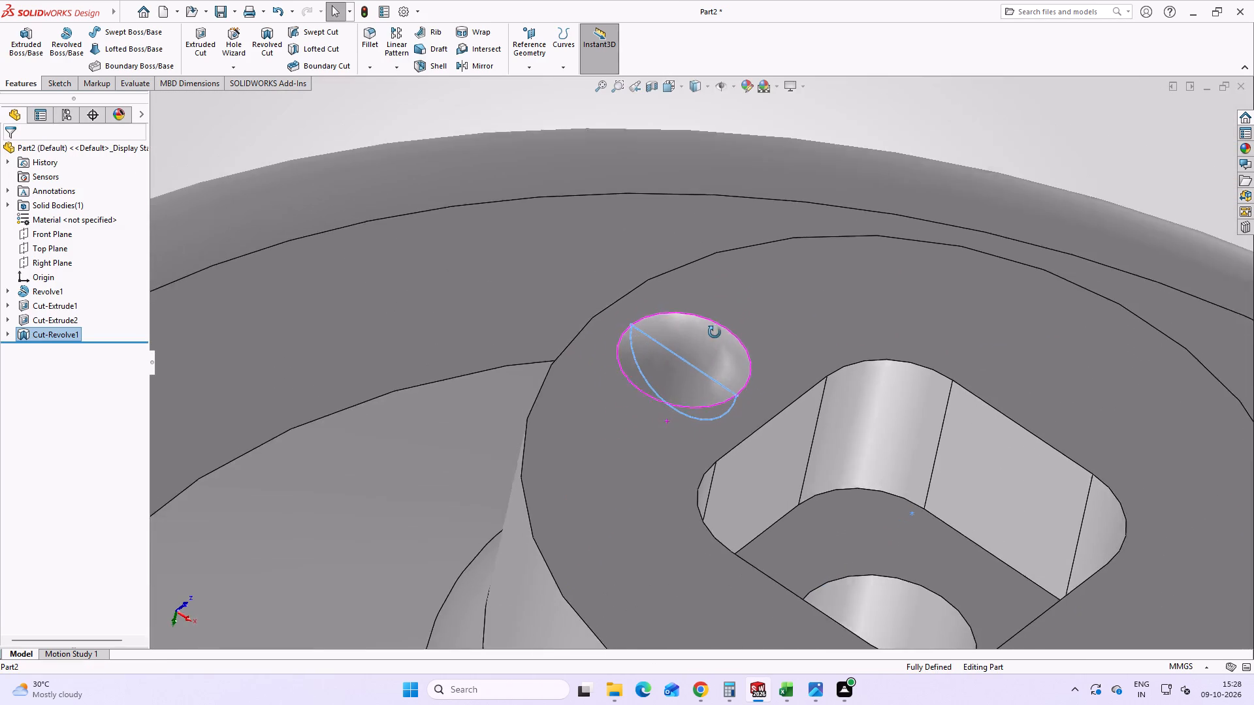
middle_click_drag(715, 332, 719, 329)
Reopen the revolved cut's definition and examine its axis, contour and preview against the hub's end face.
right_click(54, 334)
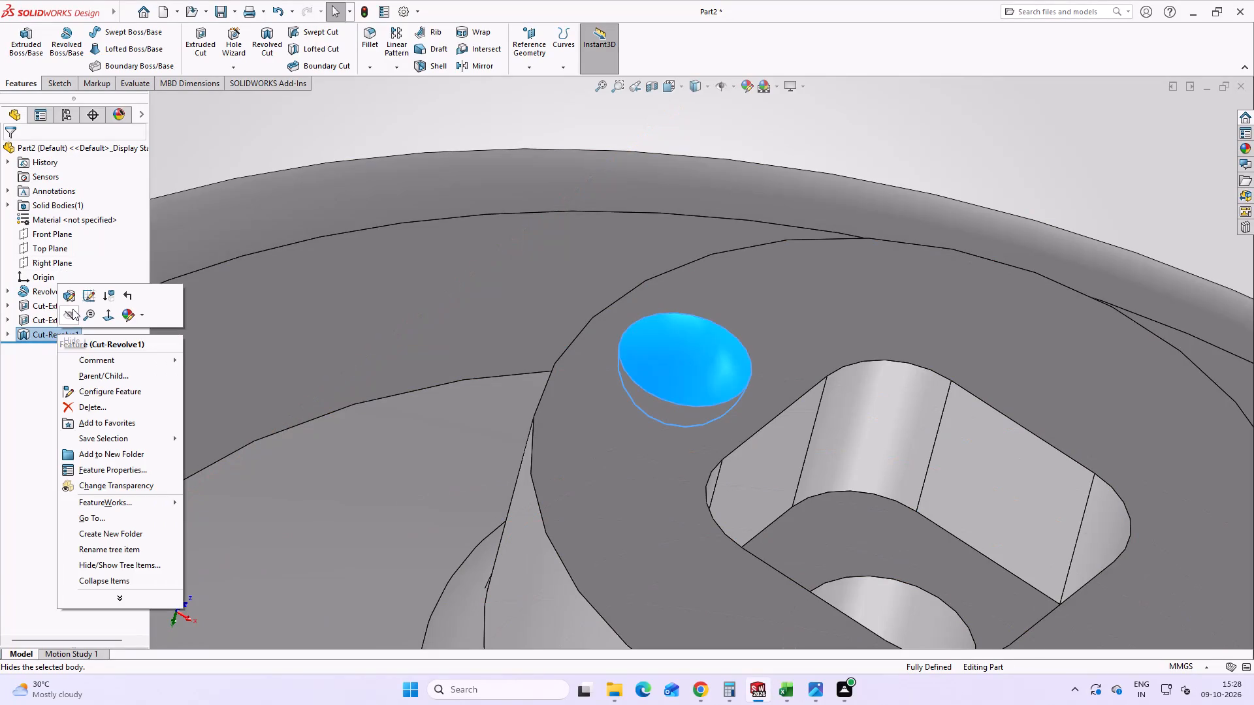
left_click(69, 296)
scroll(465, 363, "up", 4)
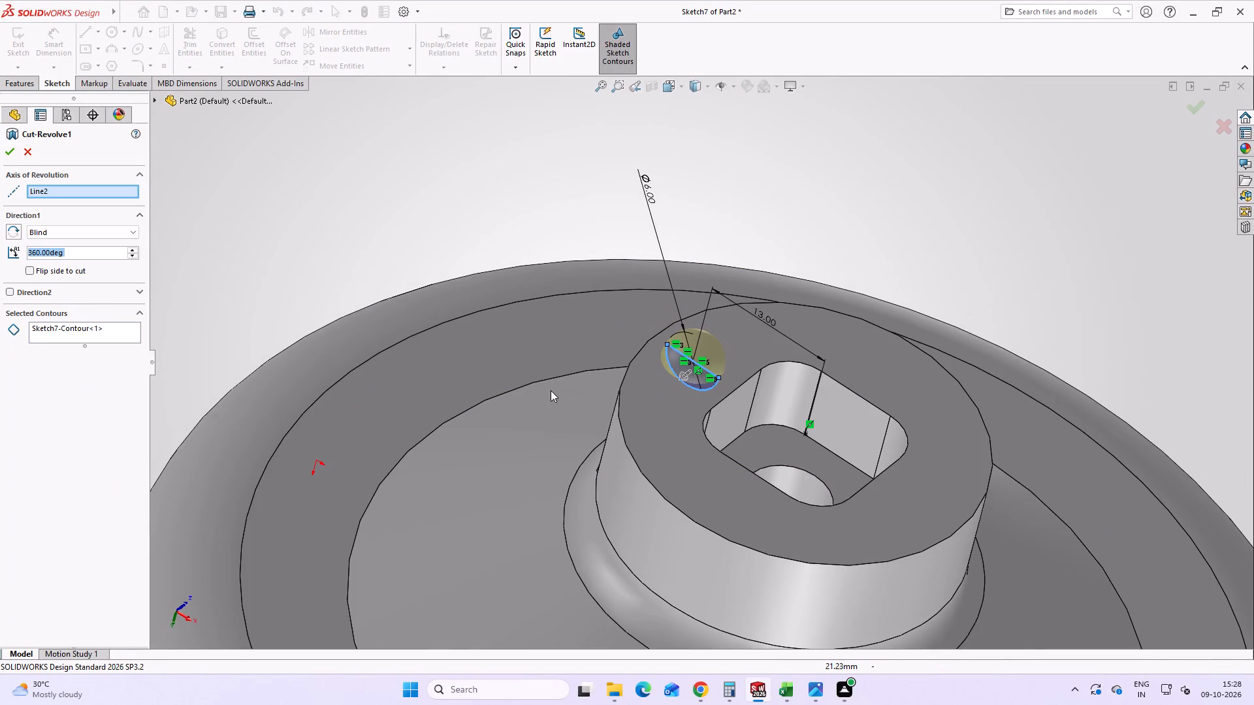
scroll(694, 367, "down", 8)
middle_click_drag(673, 366, 638, 264)
scroll(634, 272, "up", 1)
scroll(704, 344, "down", 3)
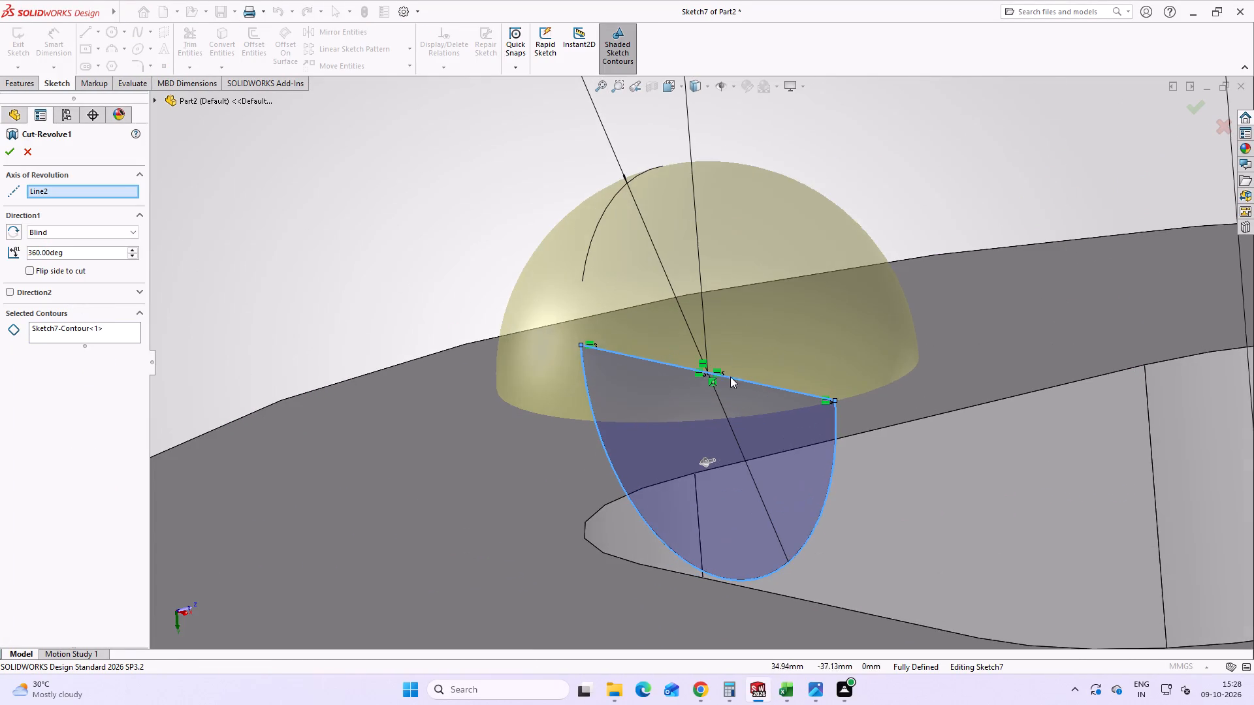
scroll(803, 443, "down", 3)
middle_click_drag(826, 423, 858, 418)
scroll(609, 362, "up", 5)
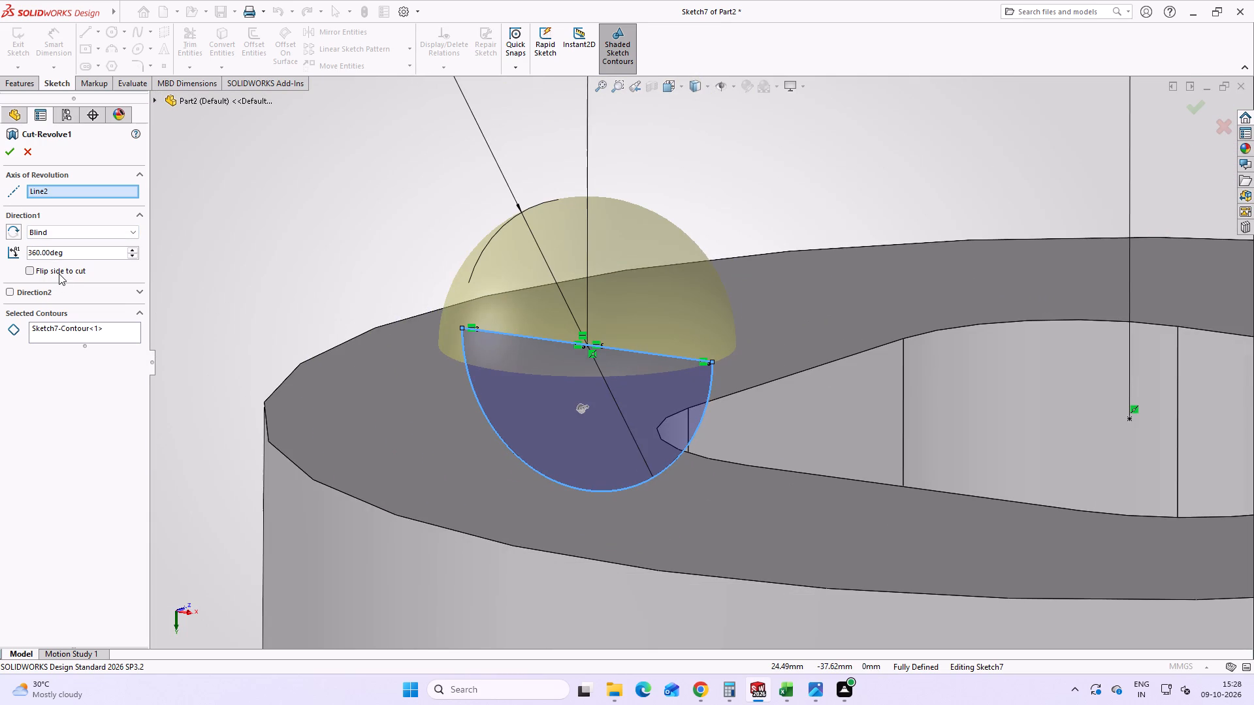
left_click(28, 149)
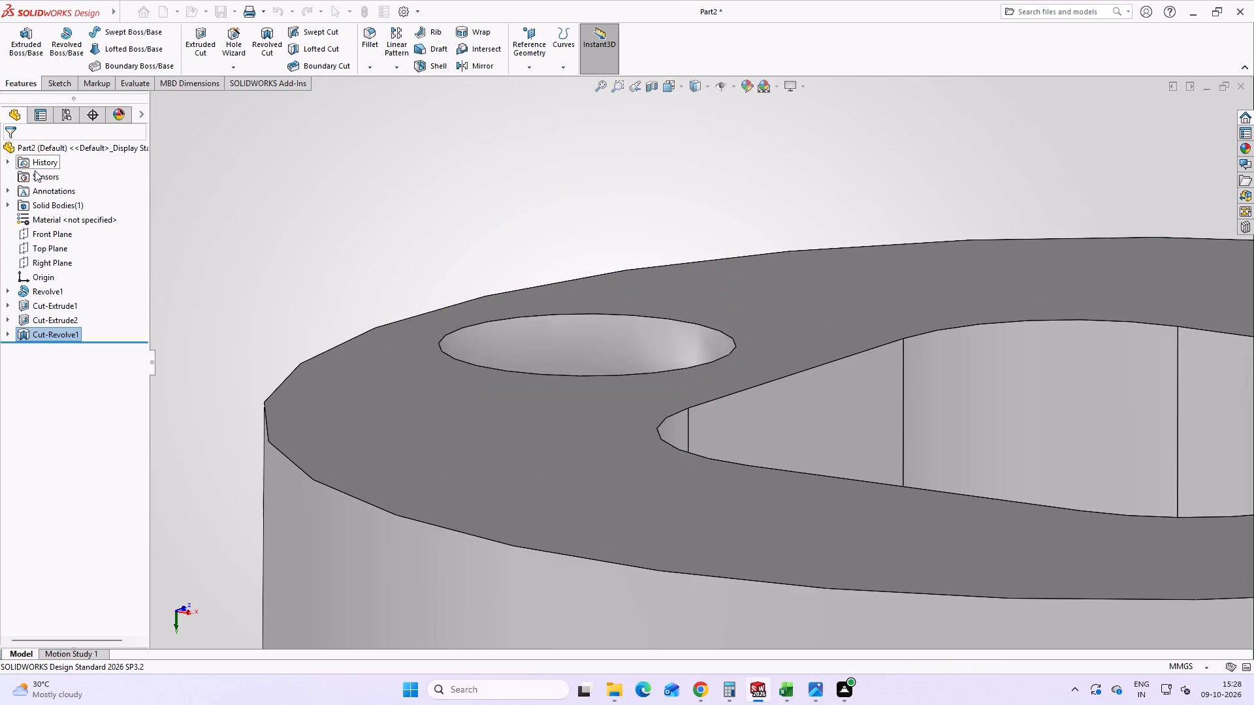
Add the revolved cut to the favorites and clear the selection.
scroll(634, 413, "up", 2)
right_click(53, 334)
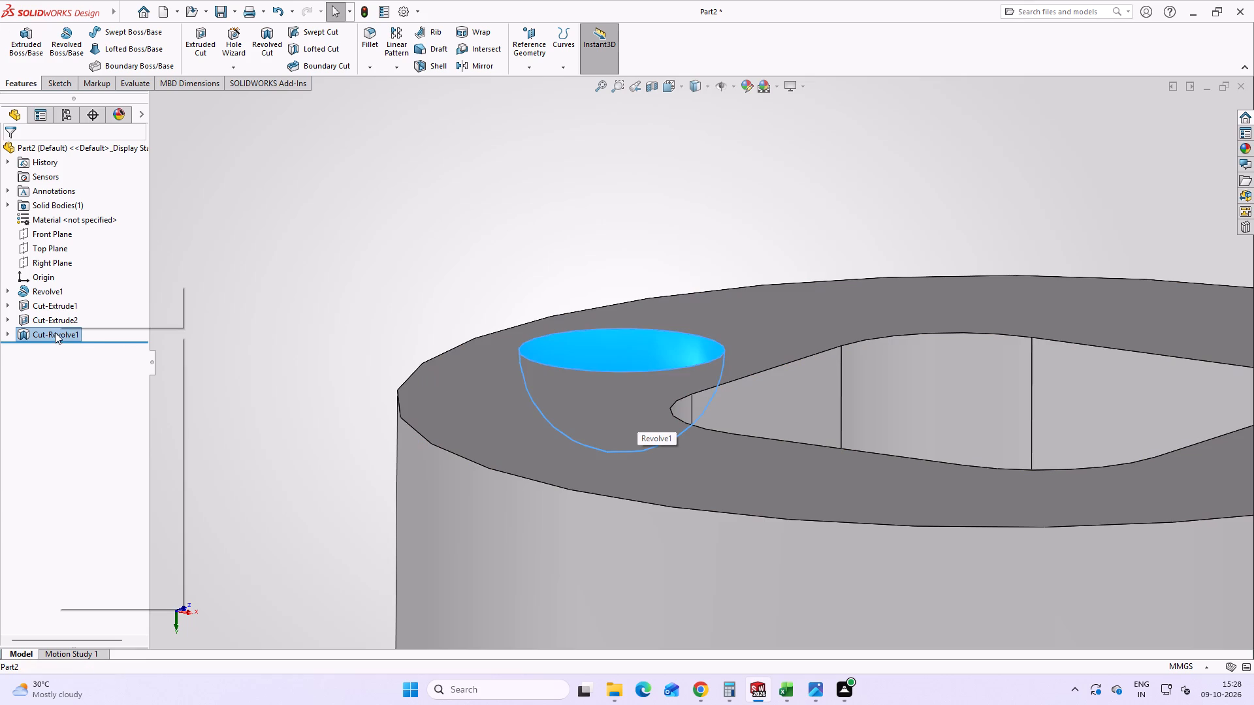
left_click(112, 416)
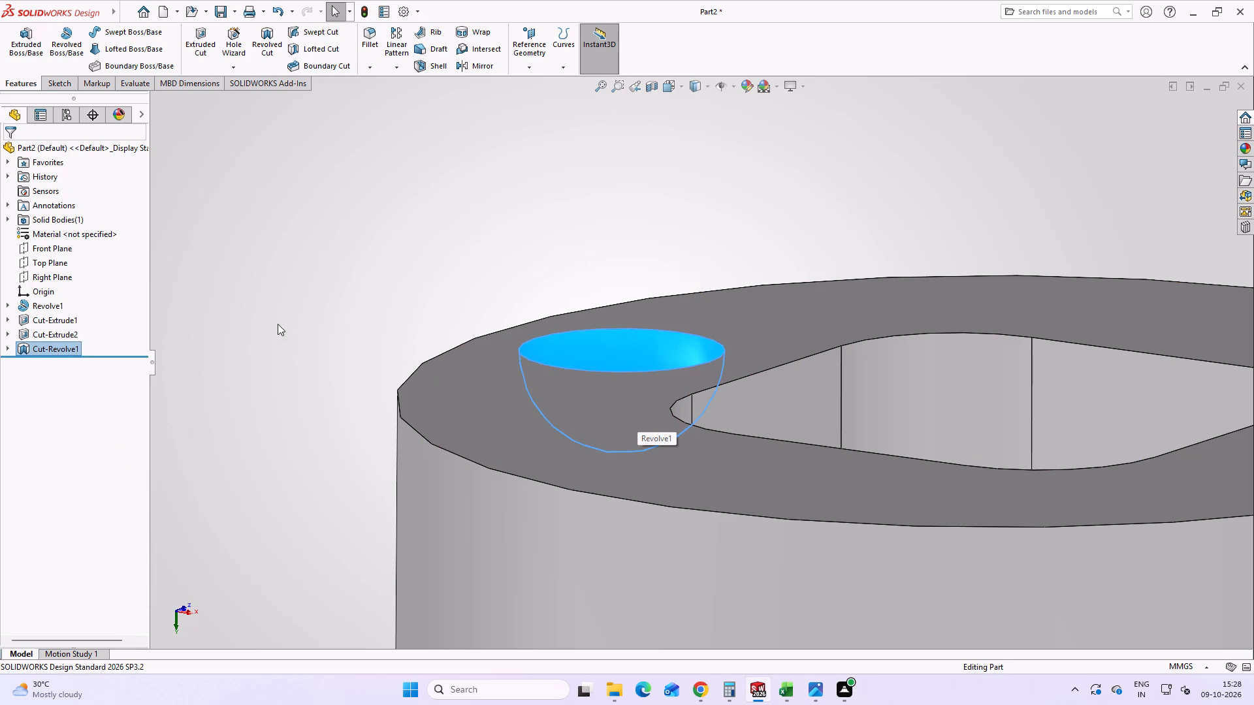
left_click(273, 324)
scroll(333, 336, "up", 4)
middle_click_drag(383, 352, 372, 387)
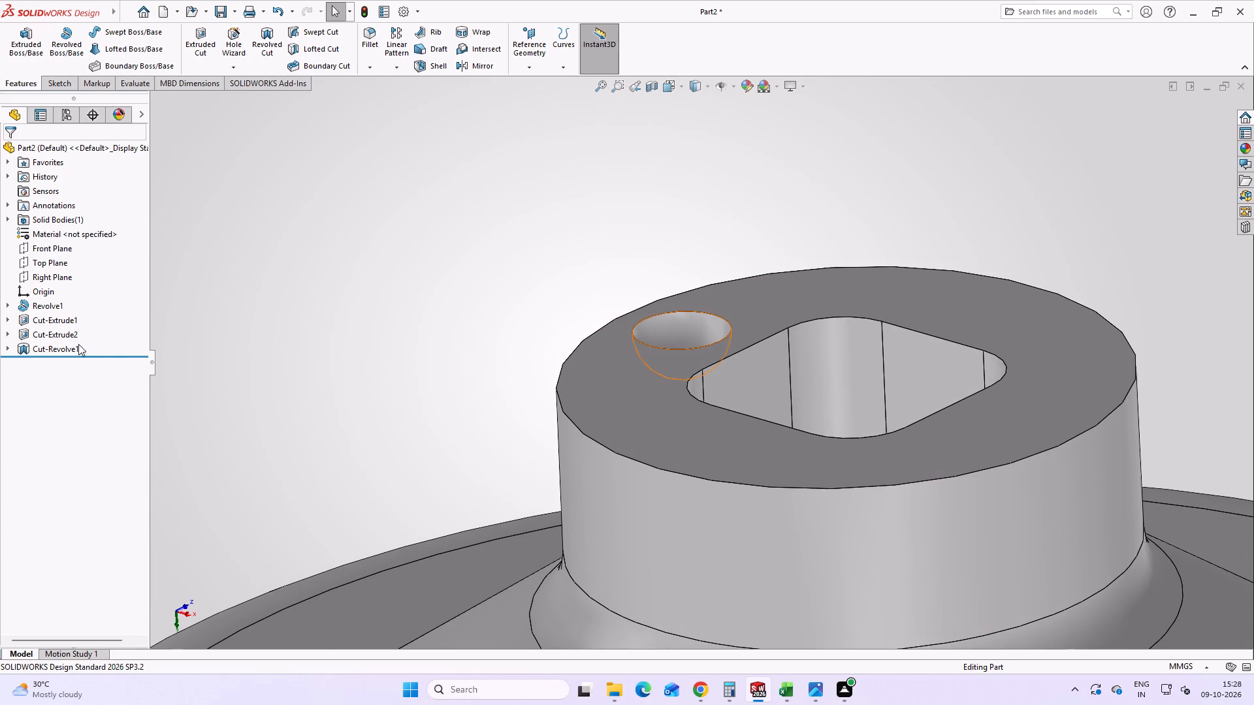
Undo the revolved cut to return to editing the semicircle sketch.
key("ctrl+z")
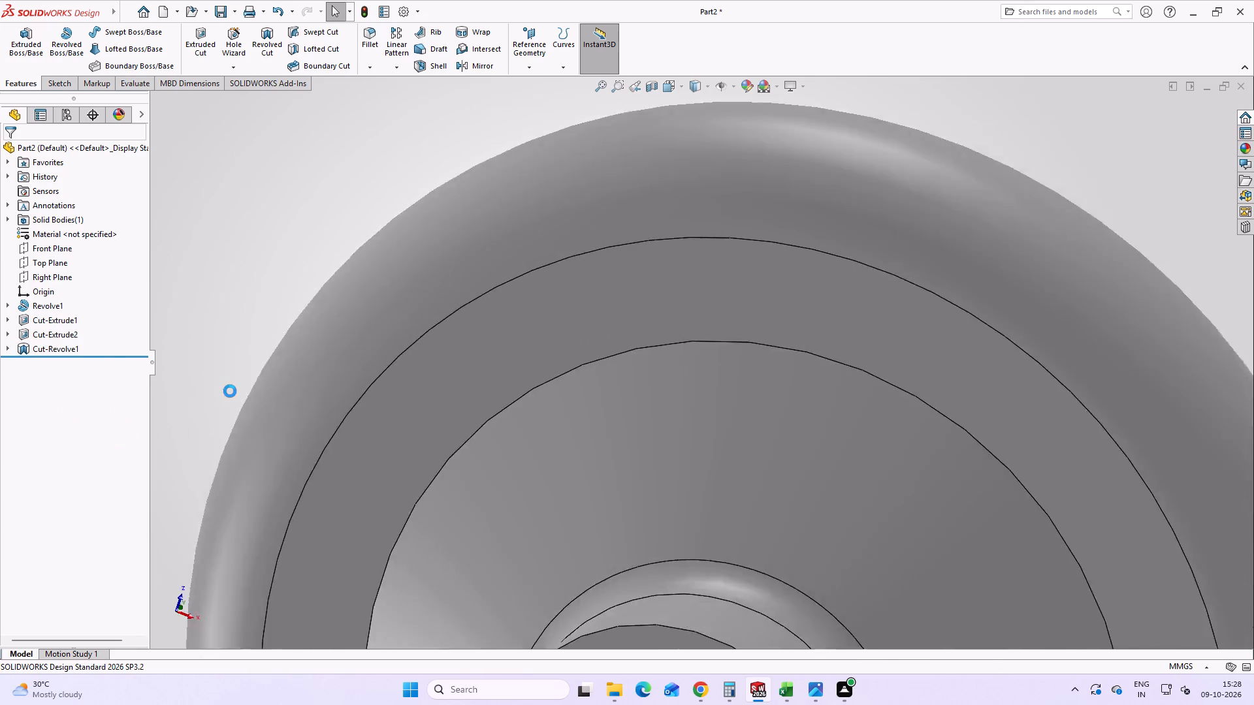
Examine the semicircular profile and its position on the hub's end face from several angles.
scroll(801, 465, "up", 7)
middle_click_drag(803, 473, 795, 426)
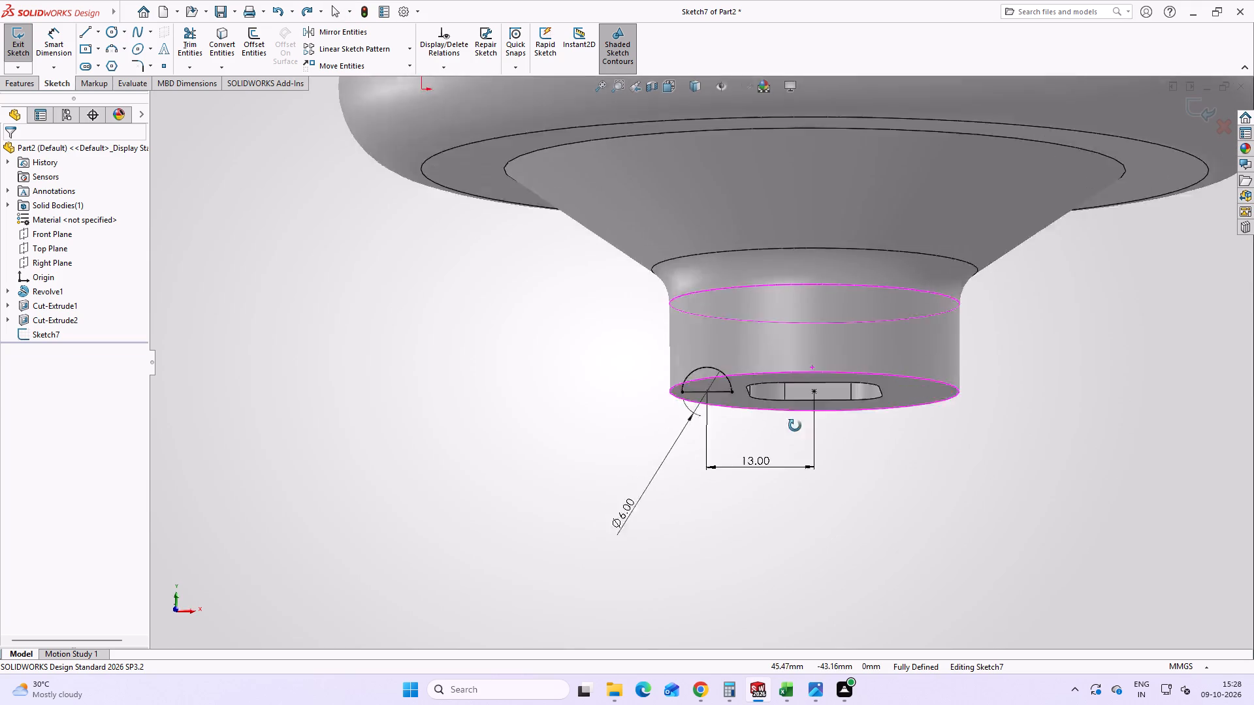
middle_click_drag(795, 426, 805, 345)
scroll(762, 444, "down", 3)
middle_click_drag(752, 441, 775, 260)
scroll(760, 305, "up", 2)
middle_click_drag(760, 309, 767, 200)
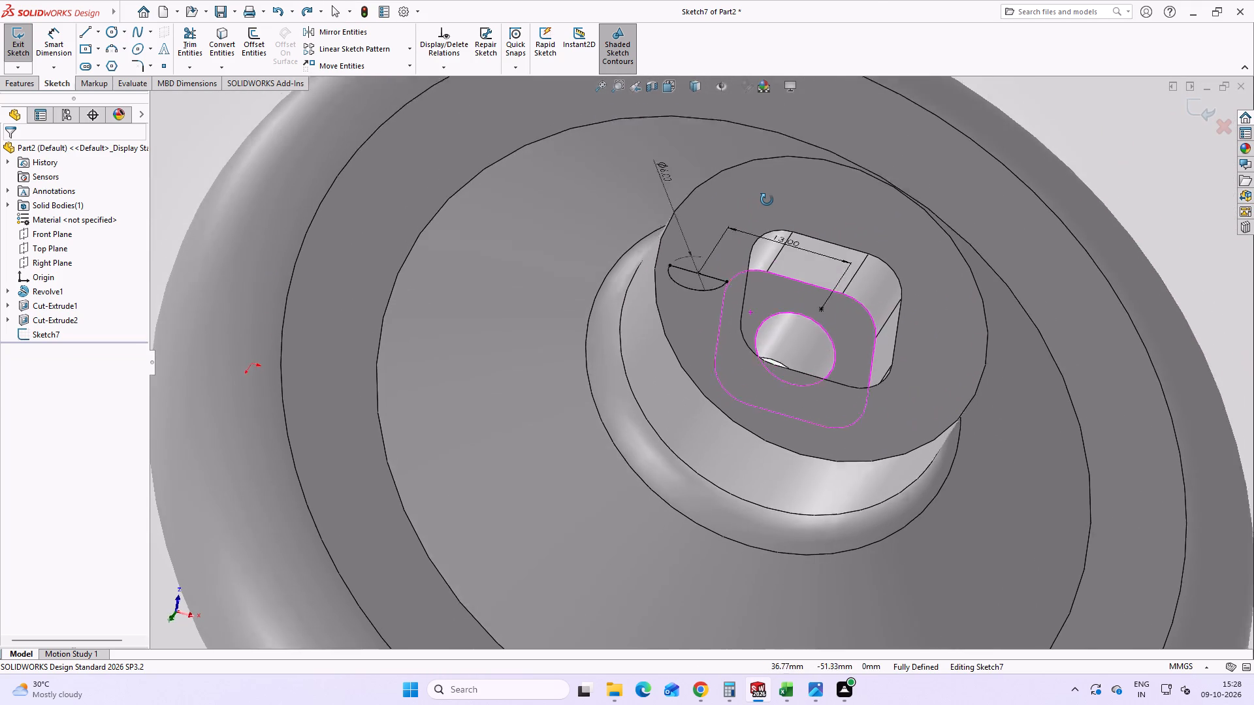
middle_click_drag(767, 200, 767, 185)
scroll(767, 185, "down", 1)
middle_click_drag(765, 242, 747, 148)
scroll(714, 244, "down", 2)
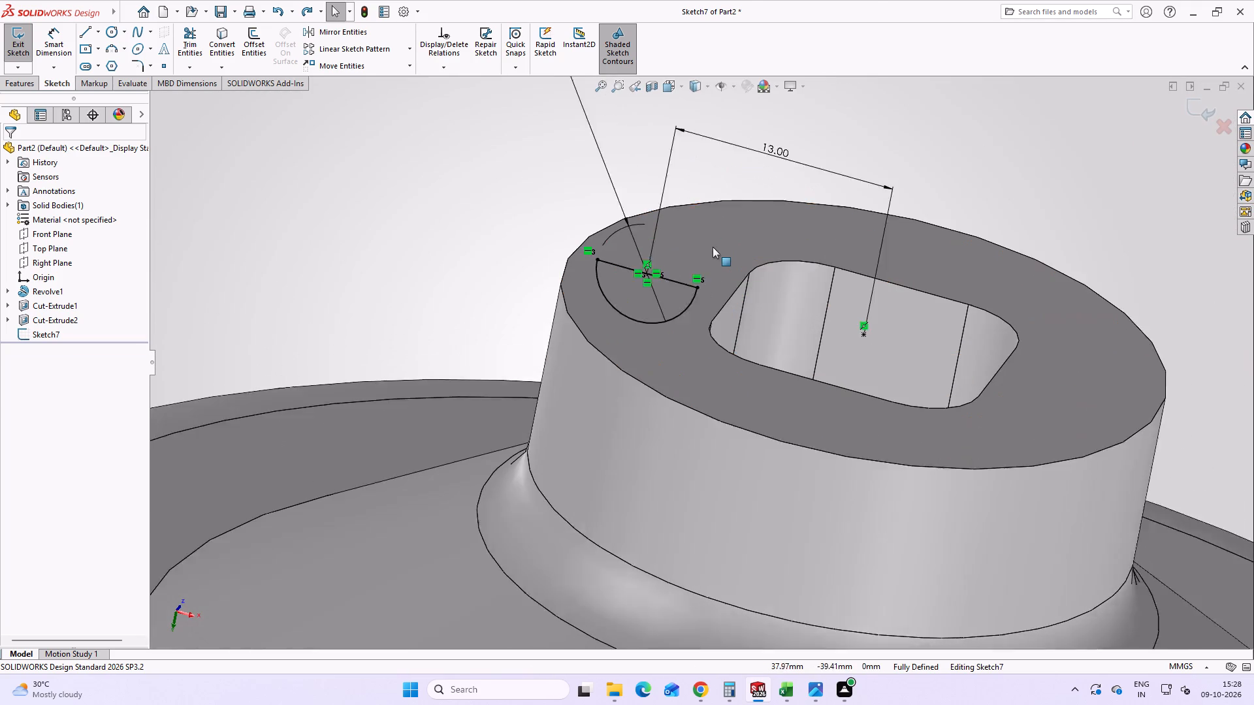
scroll(713, 247, "down", 1)
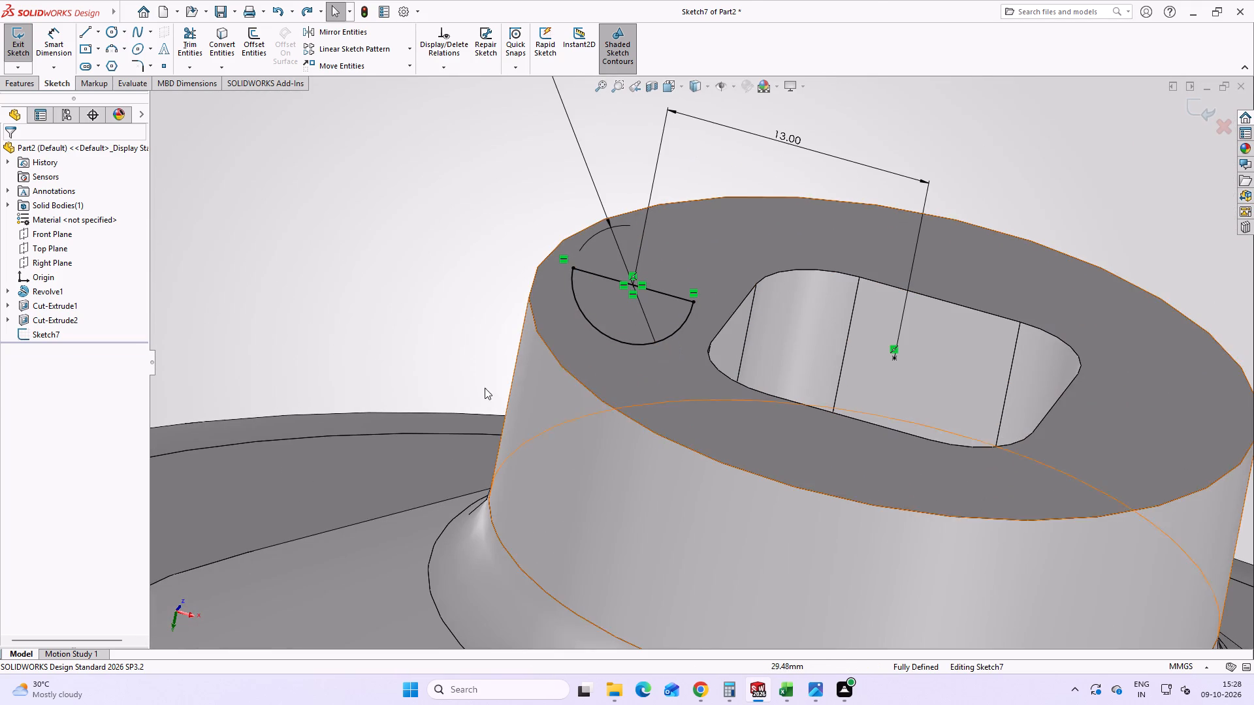
middle_click_drag(359, 311, 340, 297)
scroll(231, 403, "up", 3)
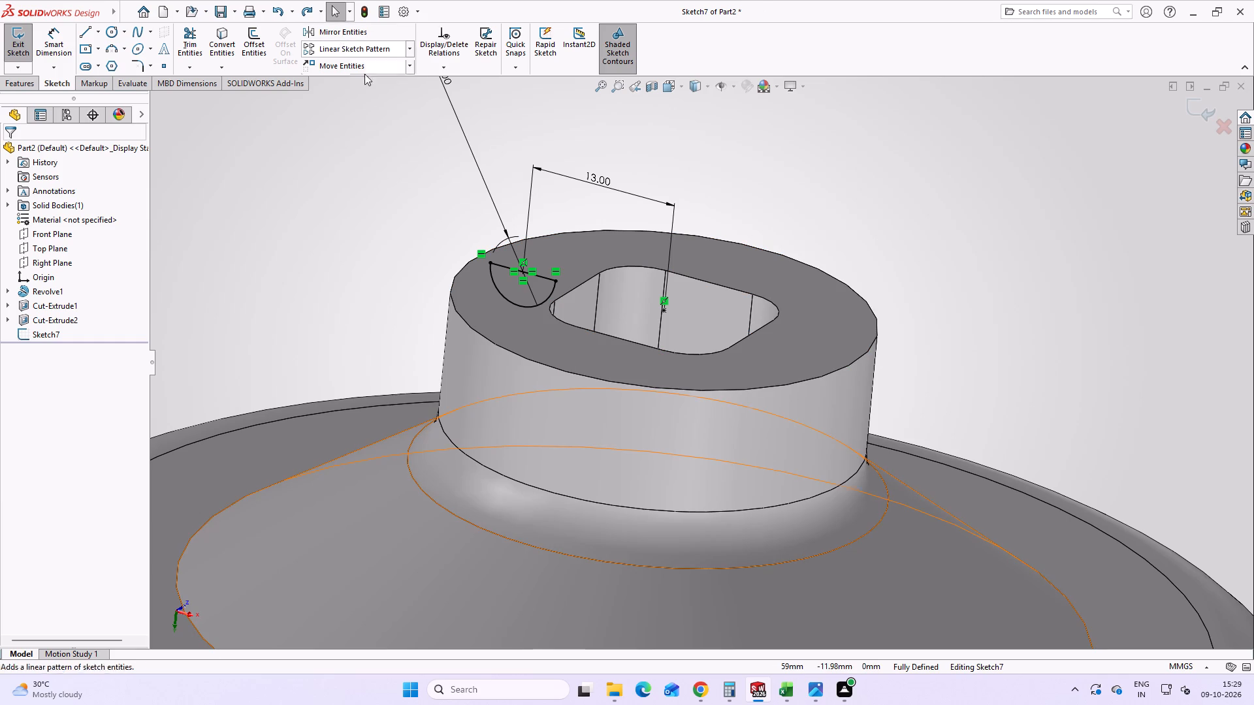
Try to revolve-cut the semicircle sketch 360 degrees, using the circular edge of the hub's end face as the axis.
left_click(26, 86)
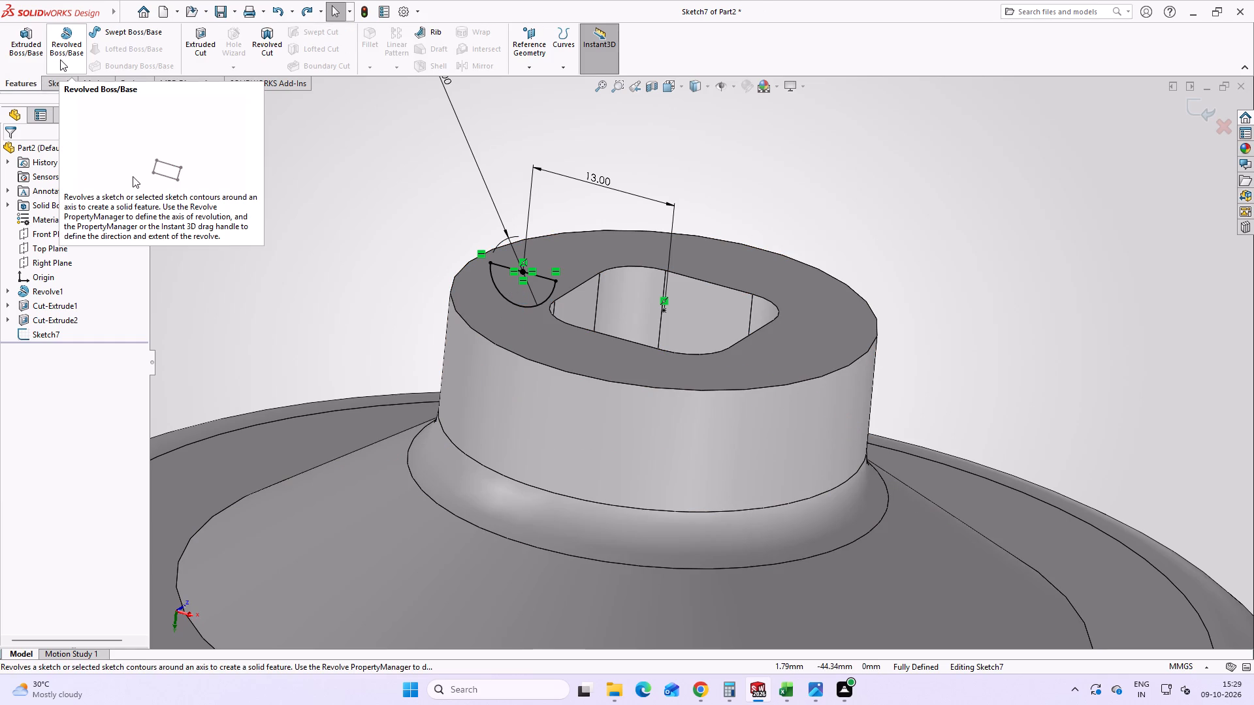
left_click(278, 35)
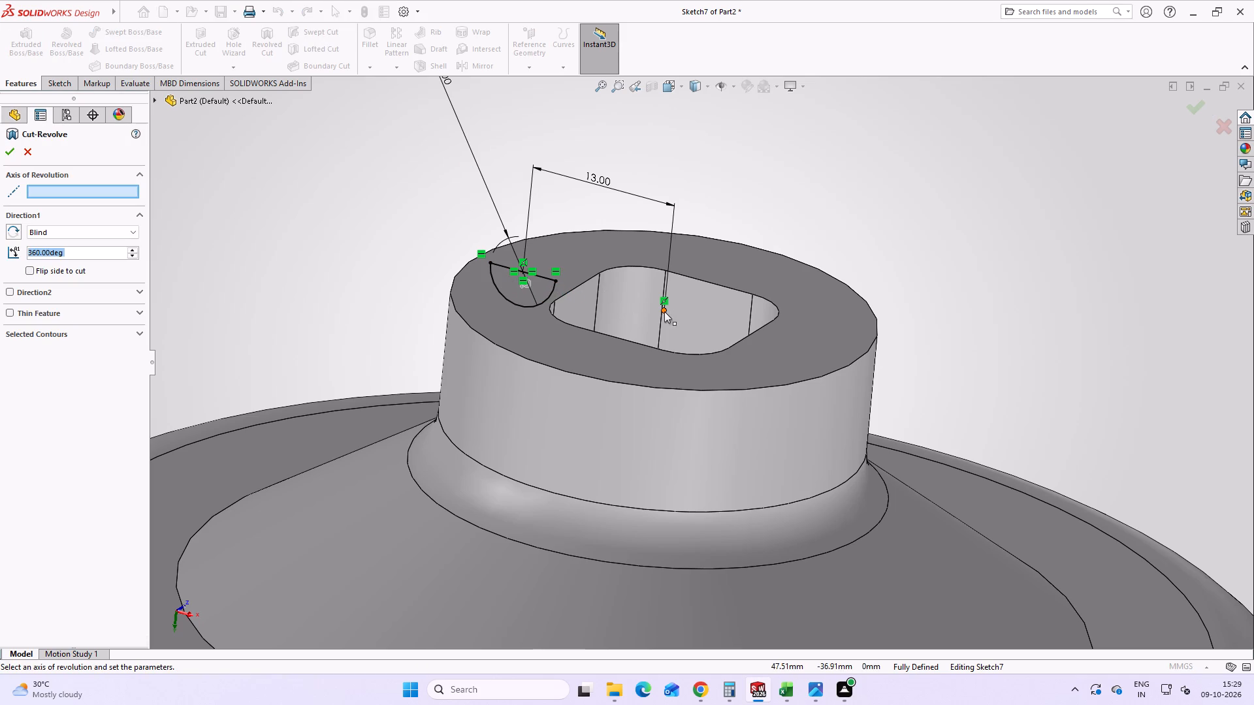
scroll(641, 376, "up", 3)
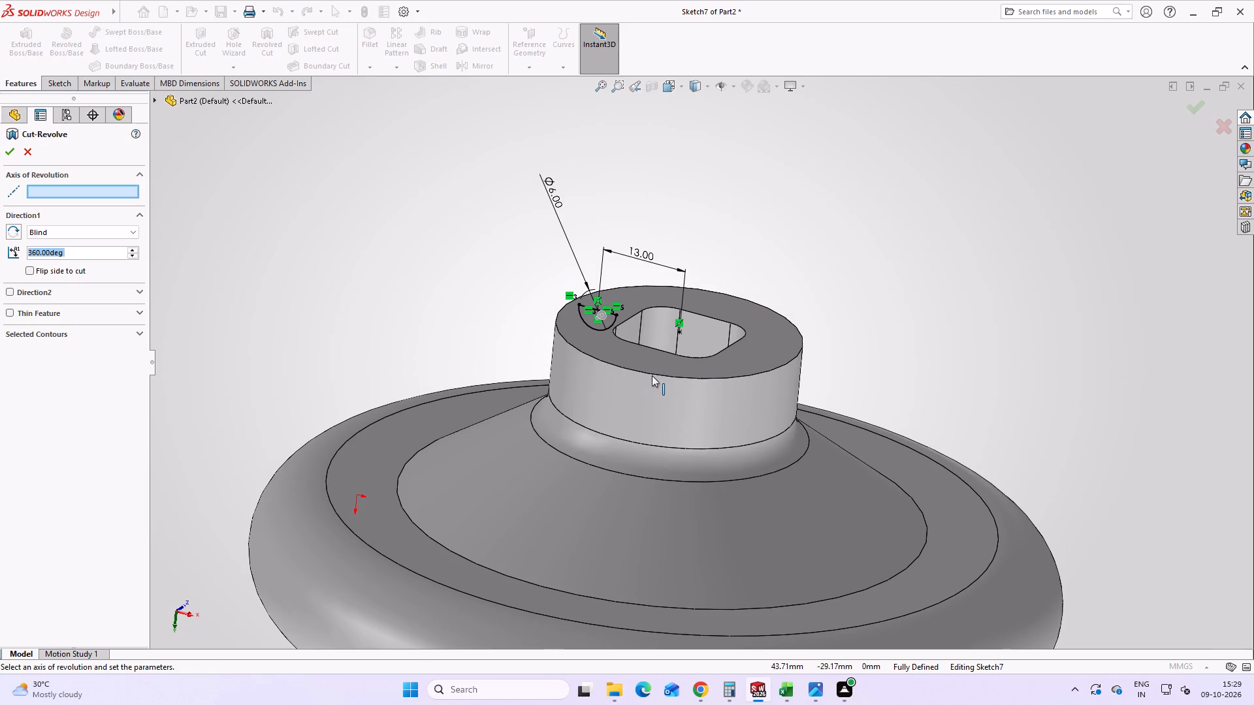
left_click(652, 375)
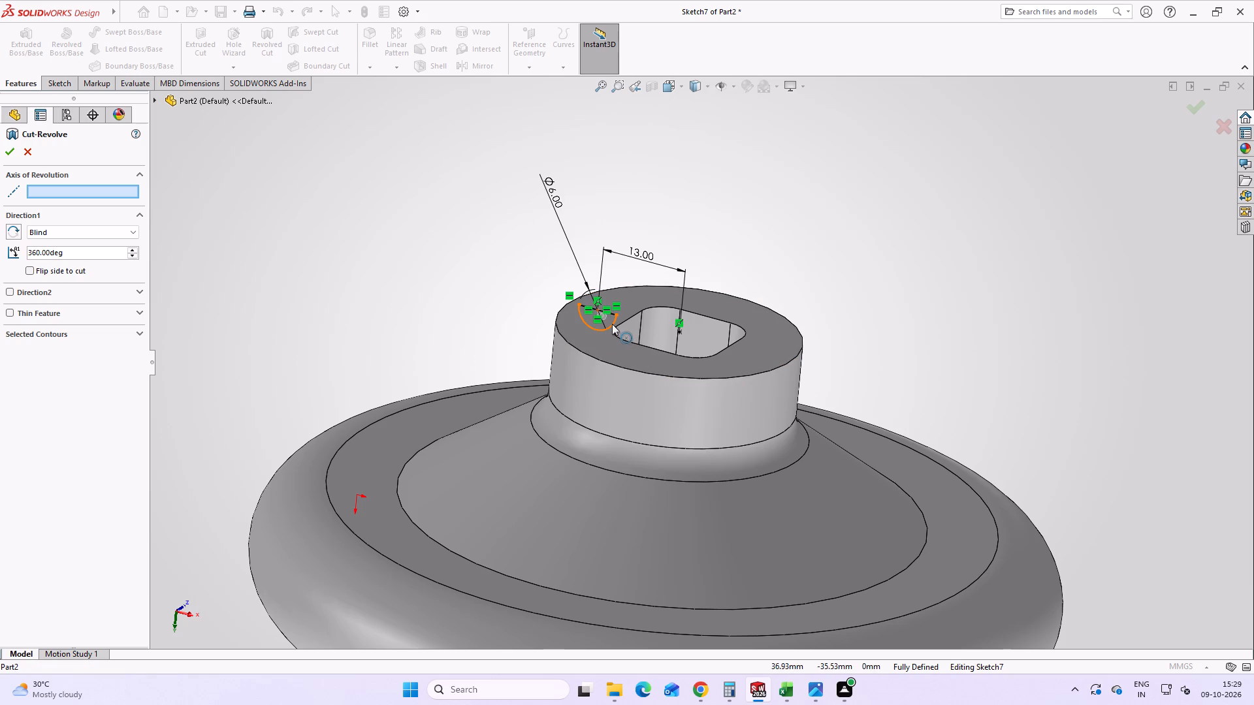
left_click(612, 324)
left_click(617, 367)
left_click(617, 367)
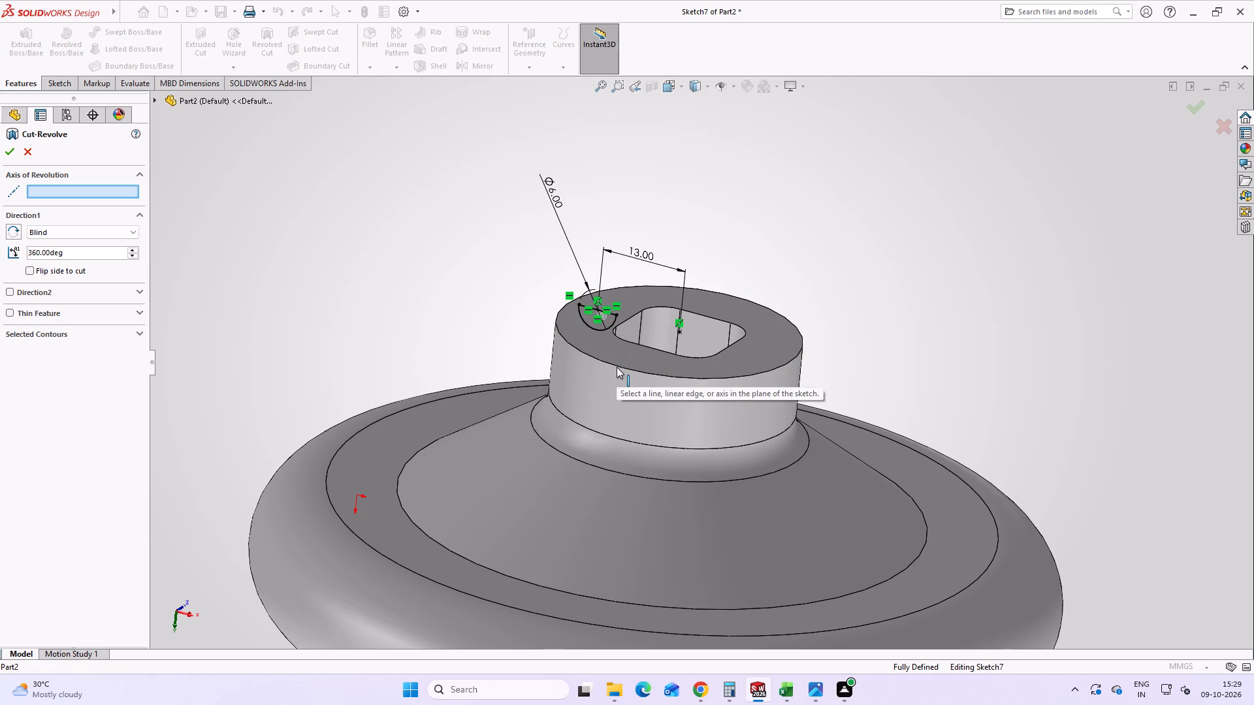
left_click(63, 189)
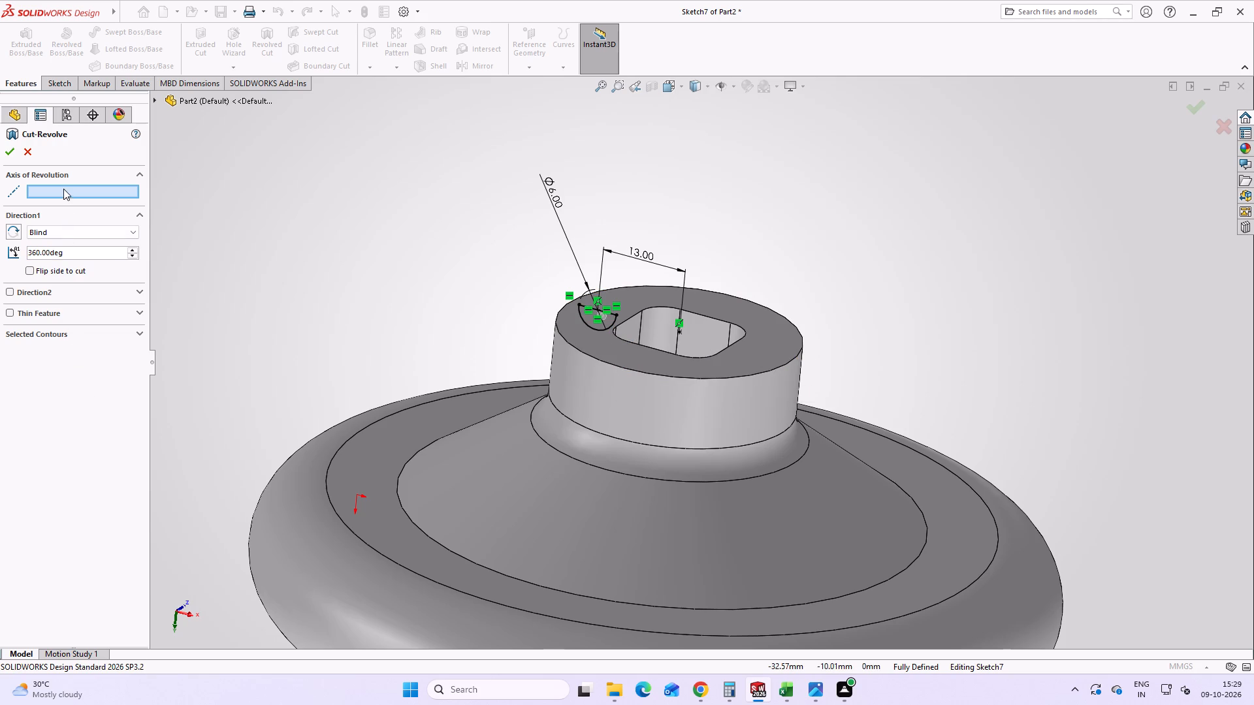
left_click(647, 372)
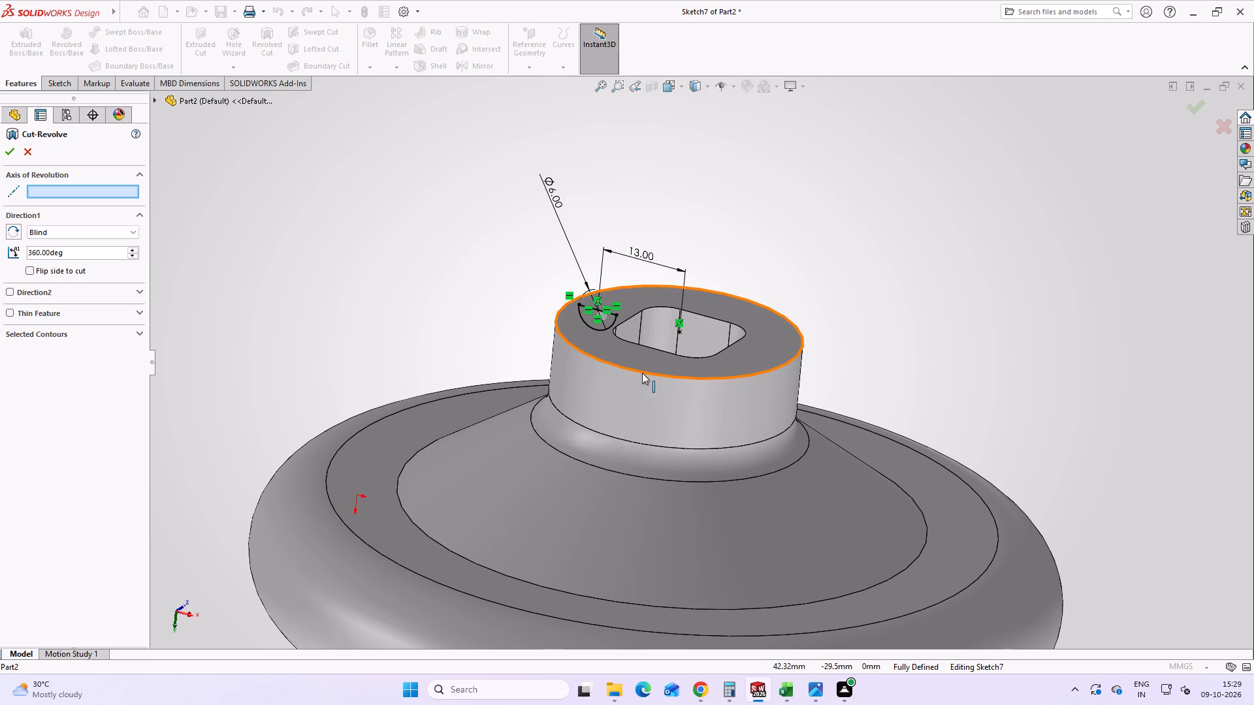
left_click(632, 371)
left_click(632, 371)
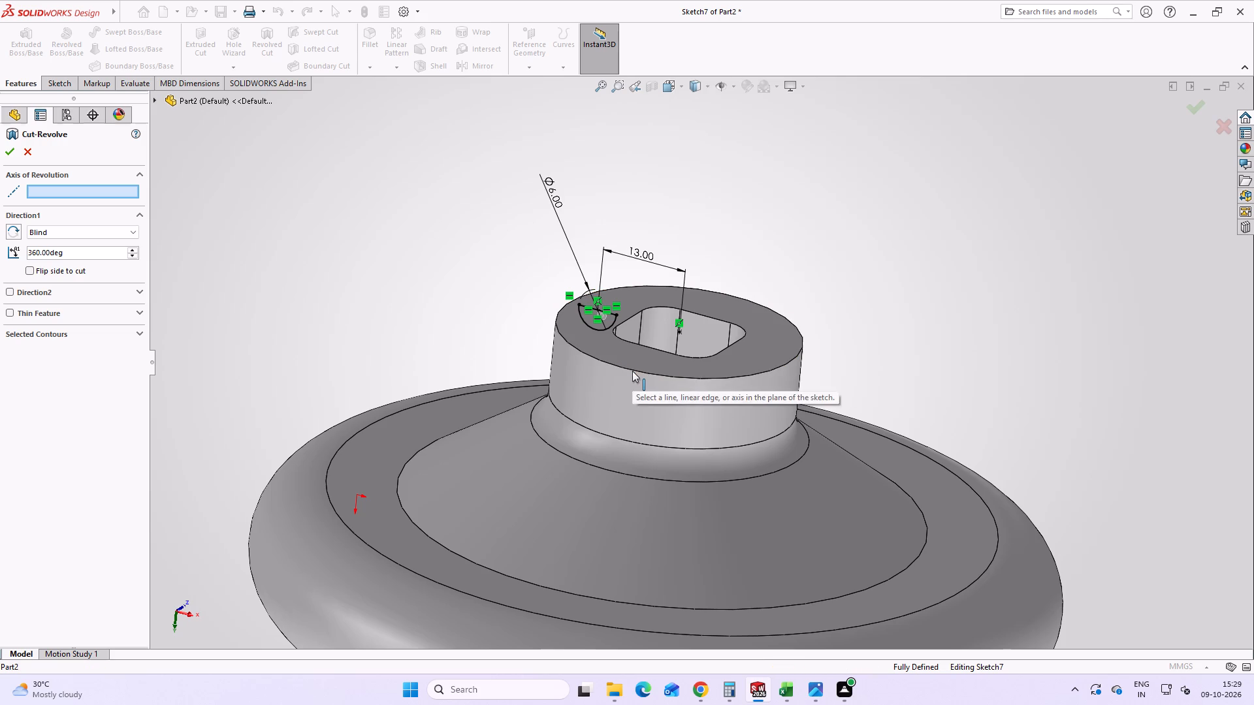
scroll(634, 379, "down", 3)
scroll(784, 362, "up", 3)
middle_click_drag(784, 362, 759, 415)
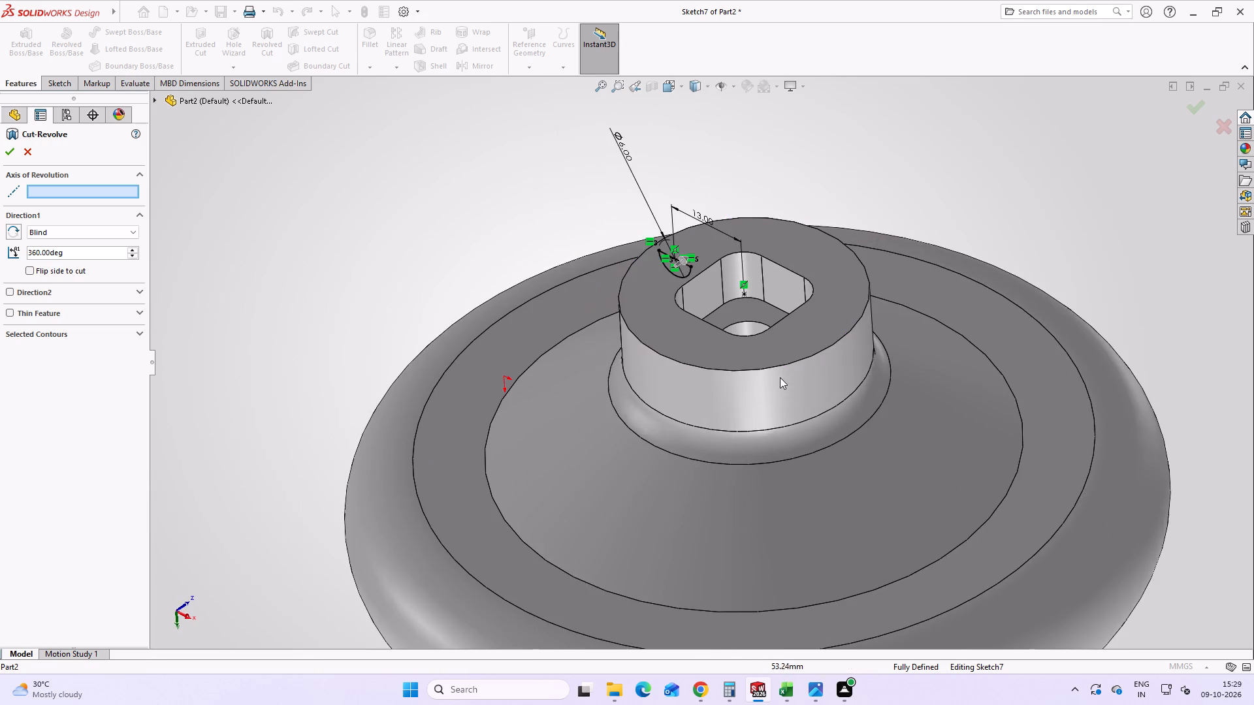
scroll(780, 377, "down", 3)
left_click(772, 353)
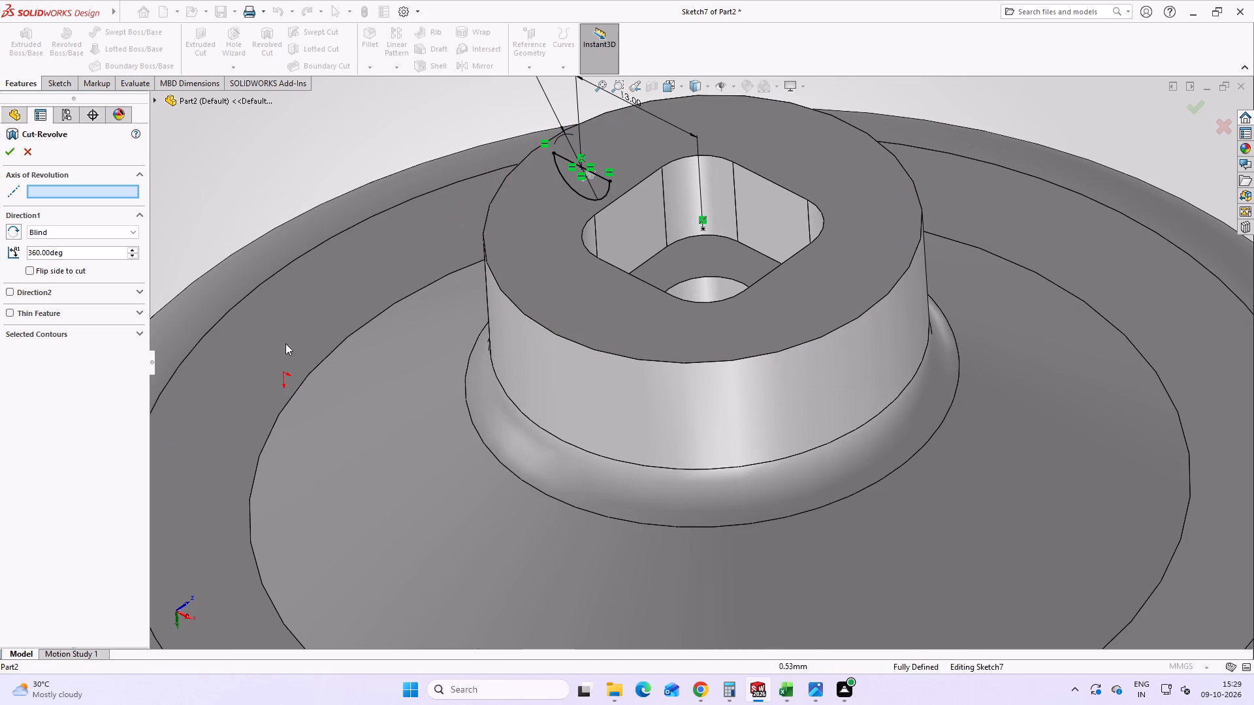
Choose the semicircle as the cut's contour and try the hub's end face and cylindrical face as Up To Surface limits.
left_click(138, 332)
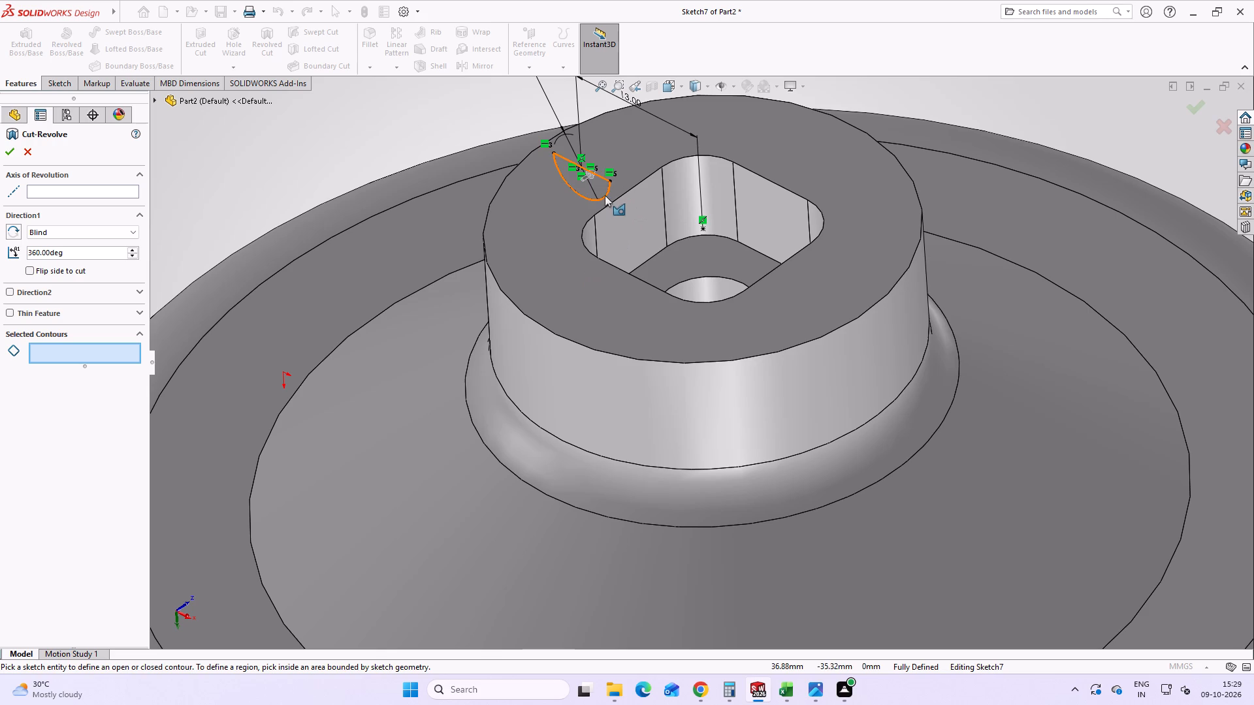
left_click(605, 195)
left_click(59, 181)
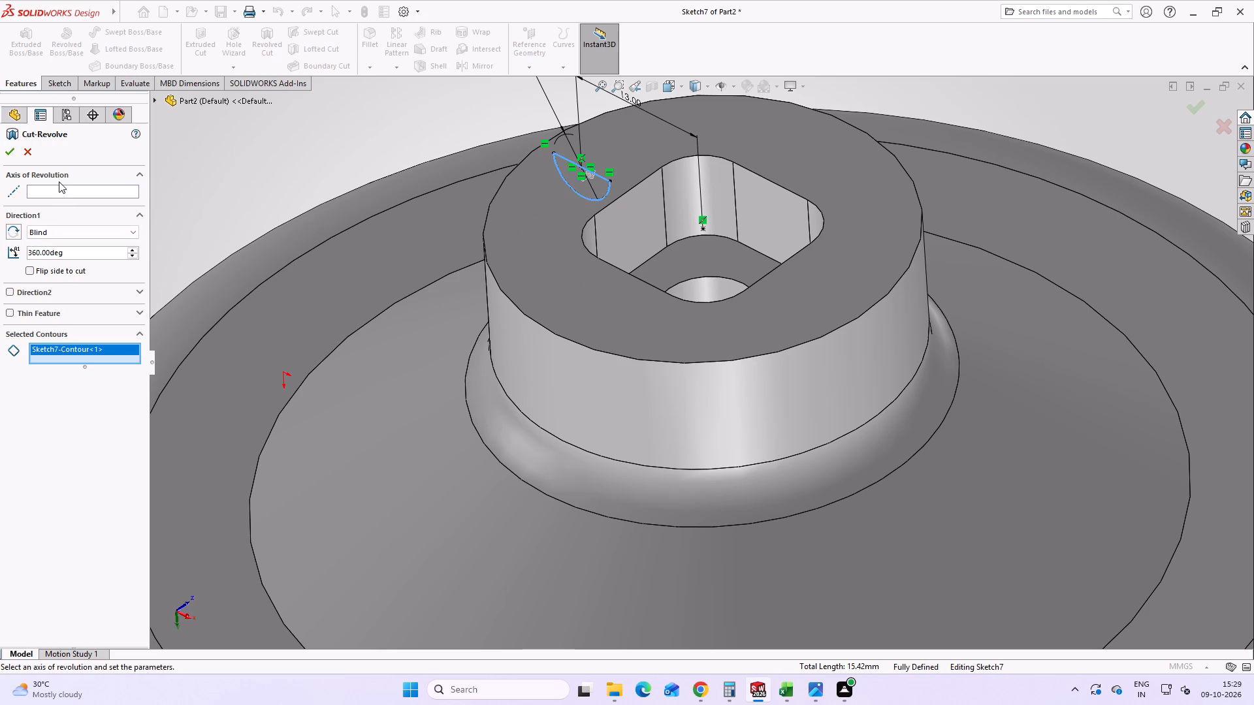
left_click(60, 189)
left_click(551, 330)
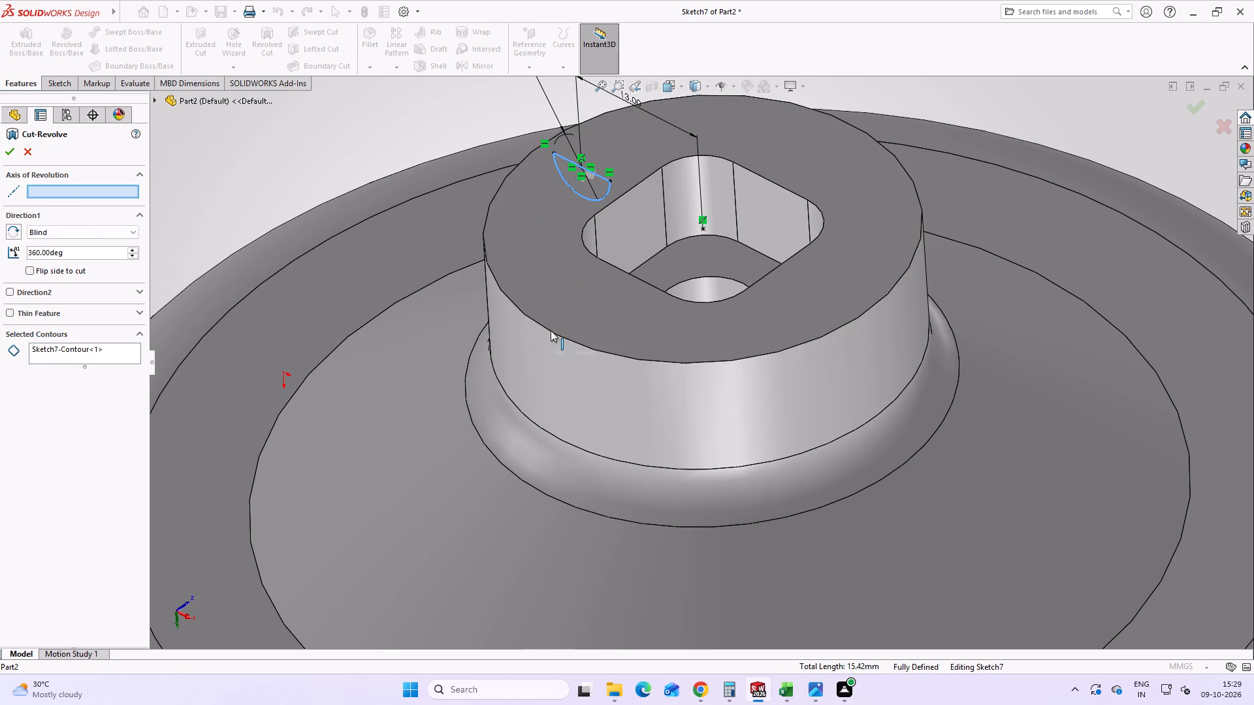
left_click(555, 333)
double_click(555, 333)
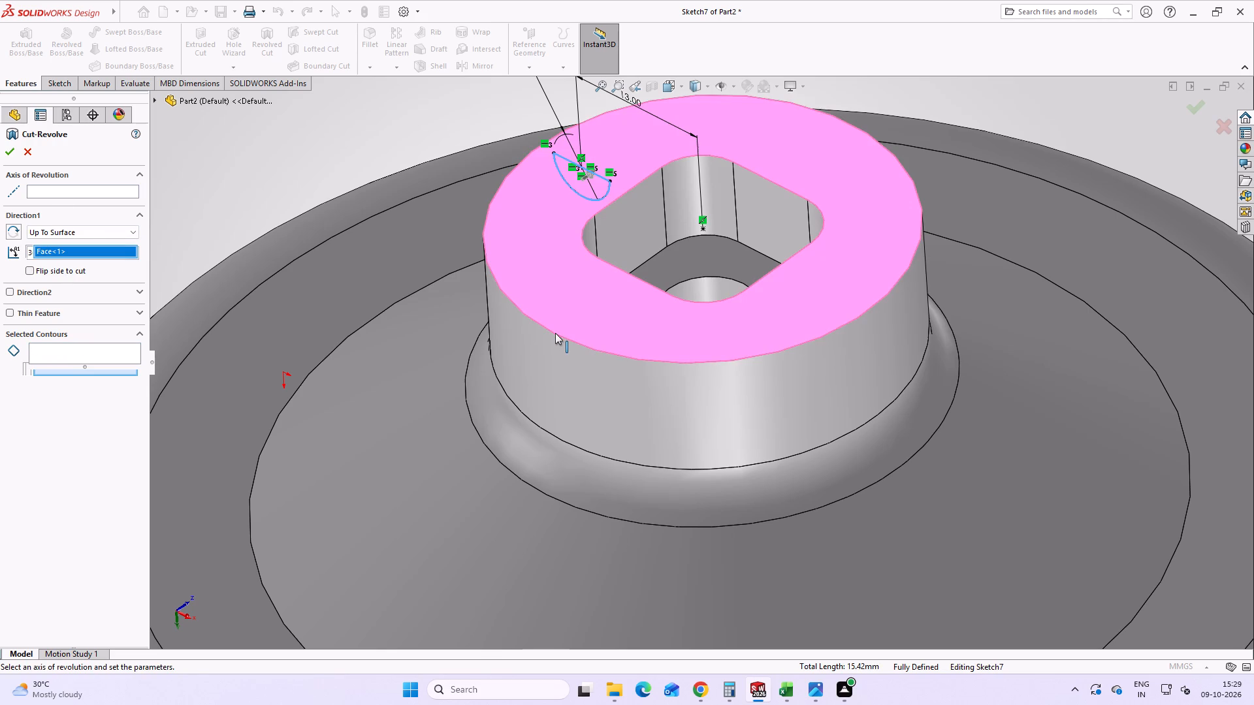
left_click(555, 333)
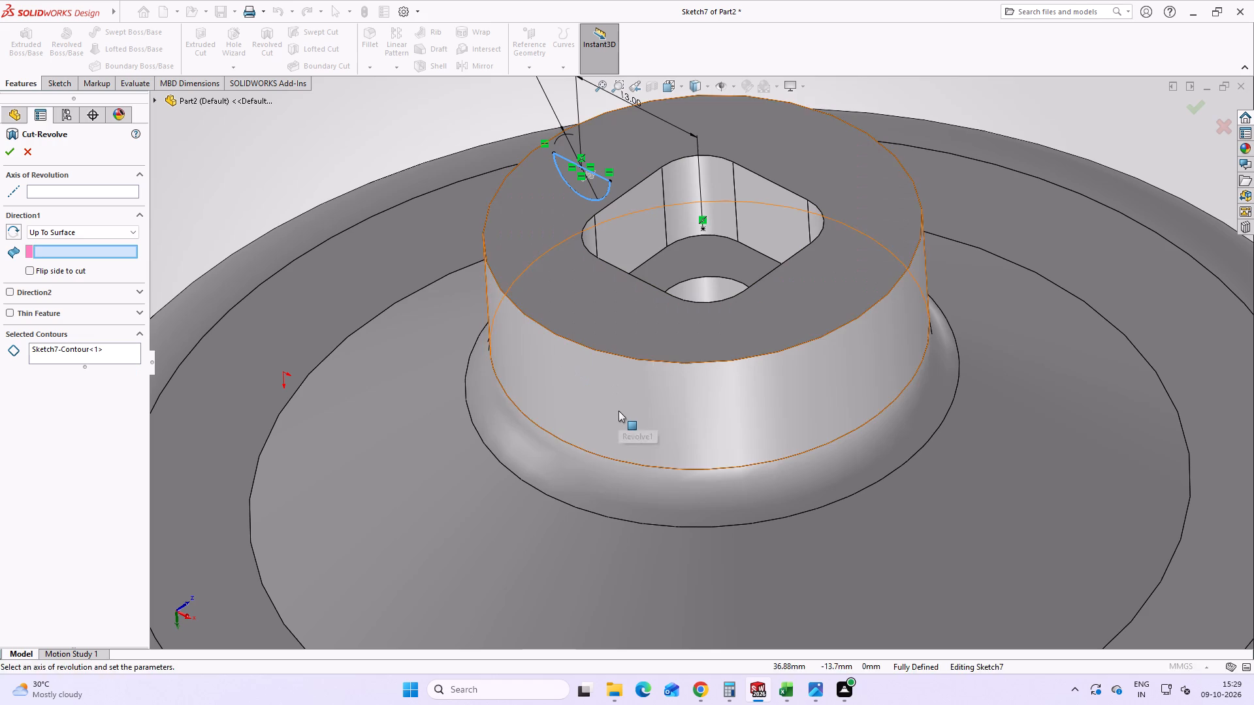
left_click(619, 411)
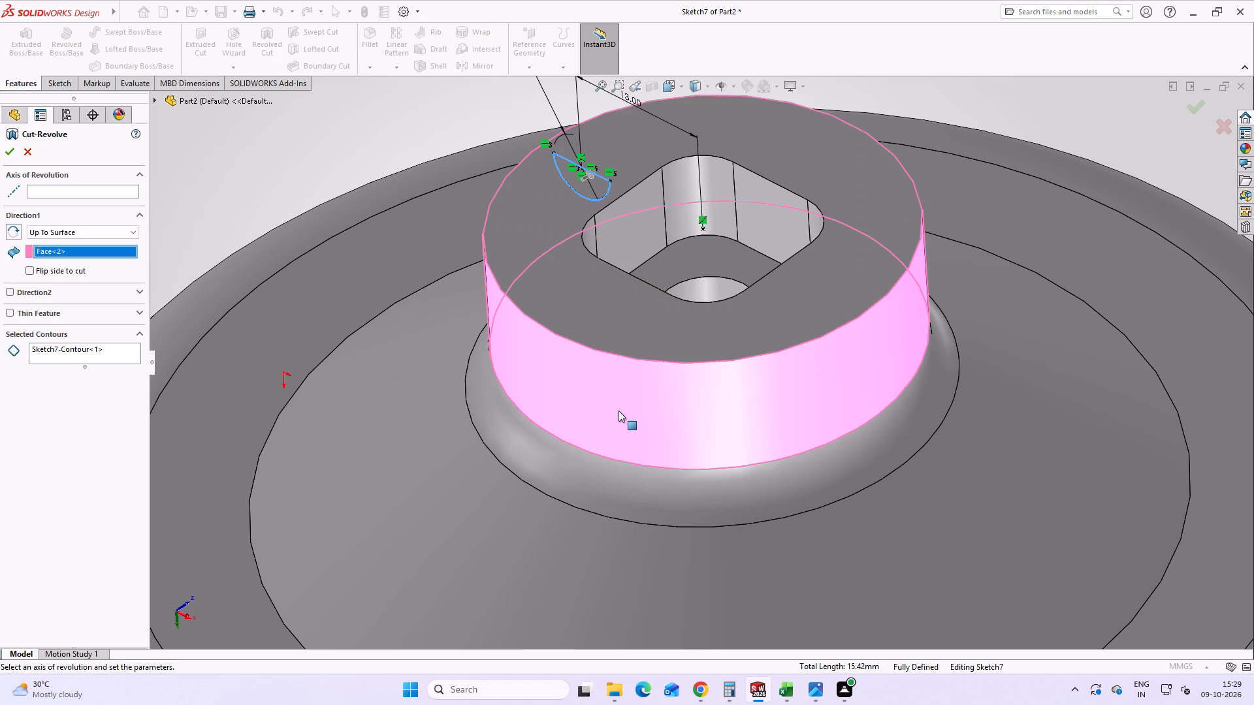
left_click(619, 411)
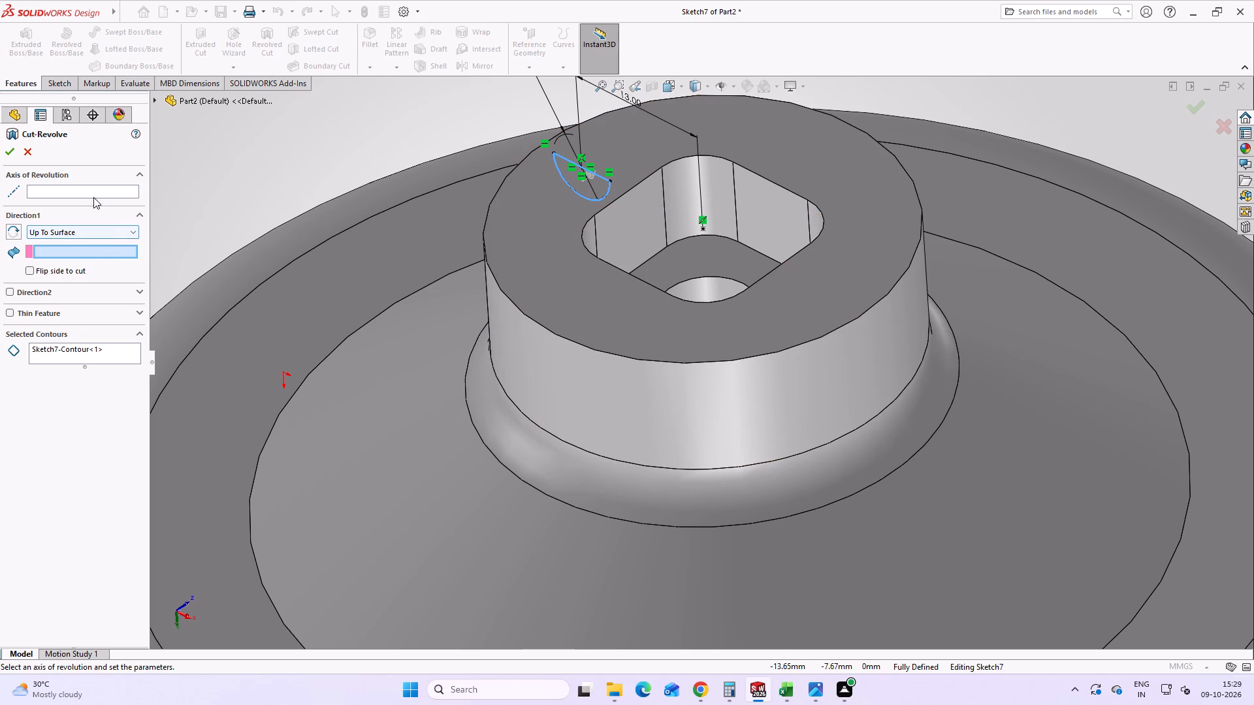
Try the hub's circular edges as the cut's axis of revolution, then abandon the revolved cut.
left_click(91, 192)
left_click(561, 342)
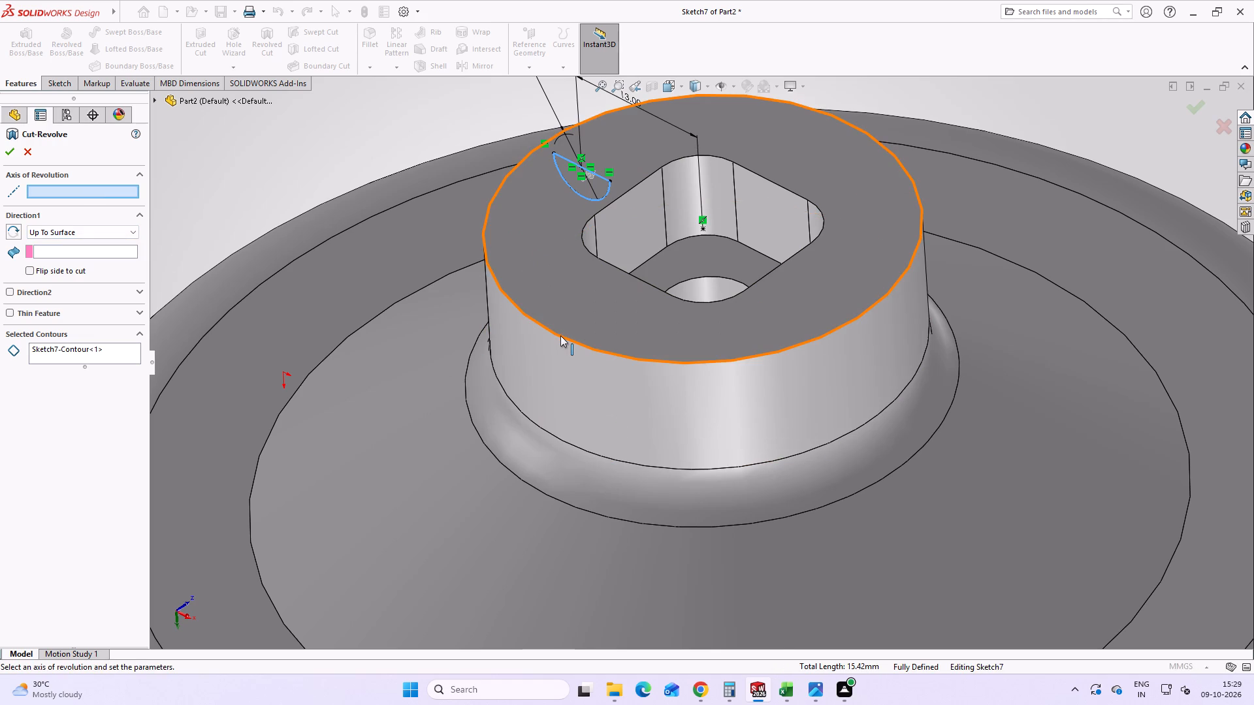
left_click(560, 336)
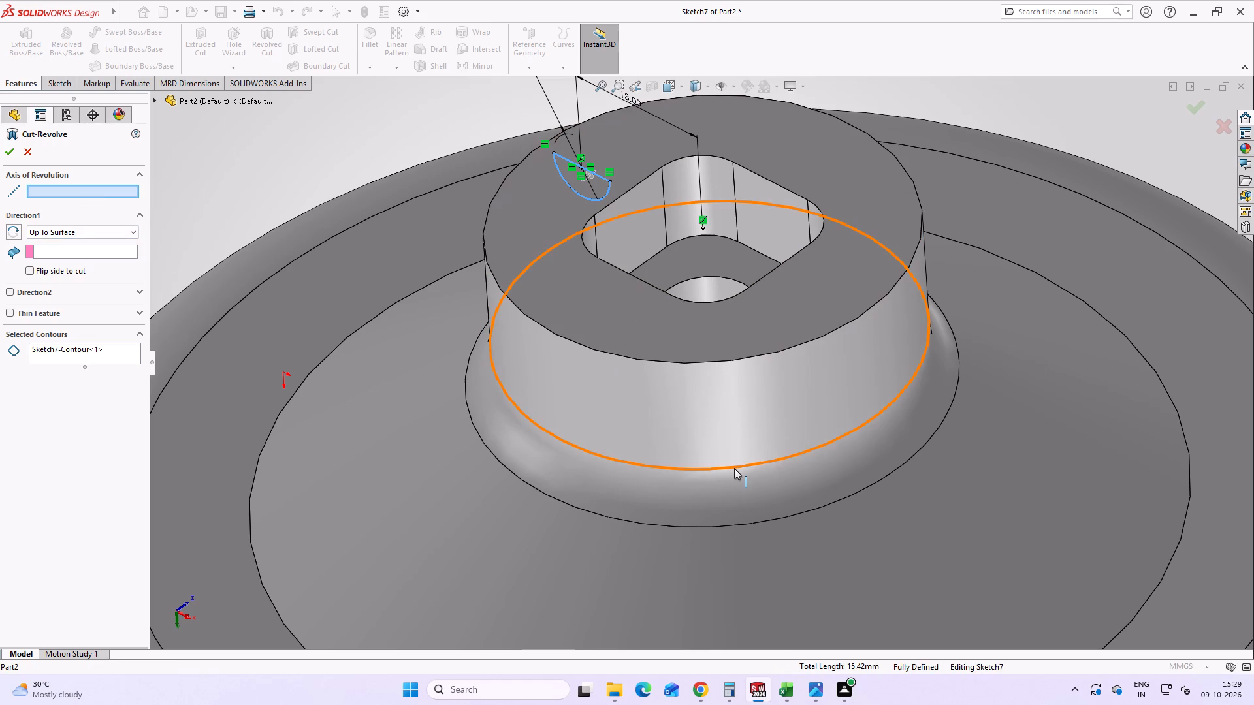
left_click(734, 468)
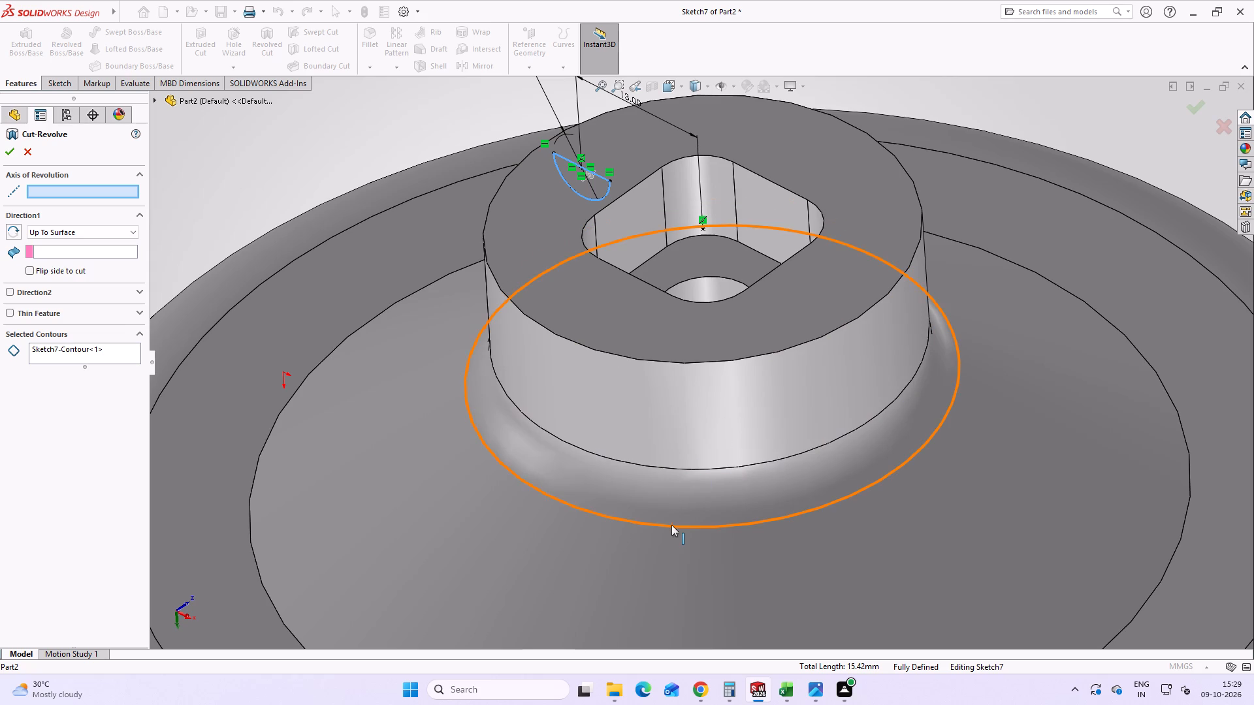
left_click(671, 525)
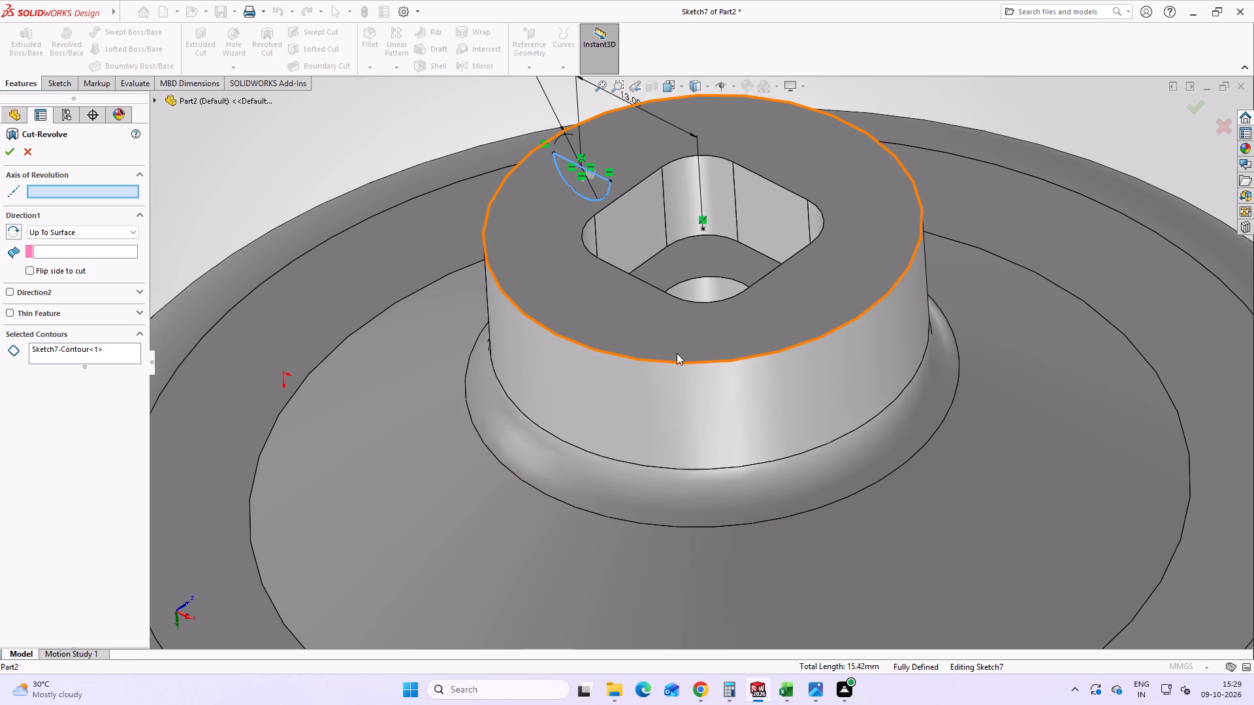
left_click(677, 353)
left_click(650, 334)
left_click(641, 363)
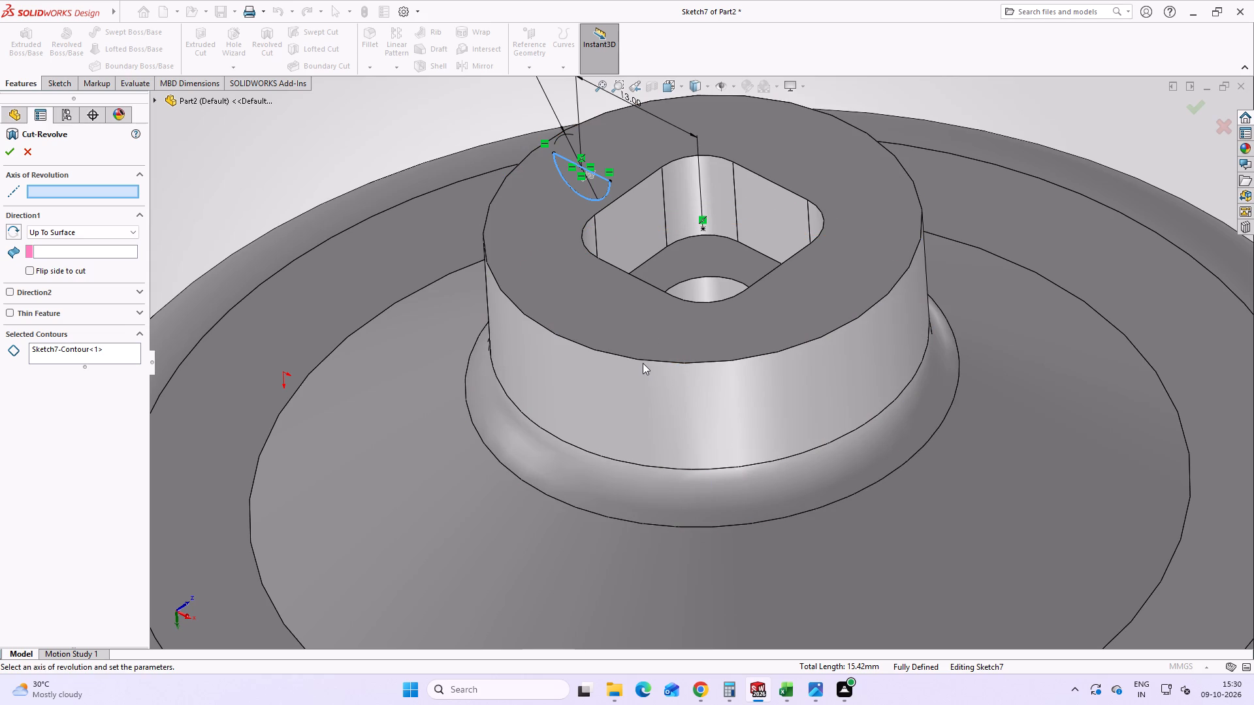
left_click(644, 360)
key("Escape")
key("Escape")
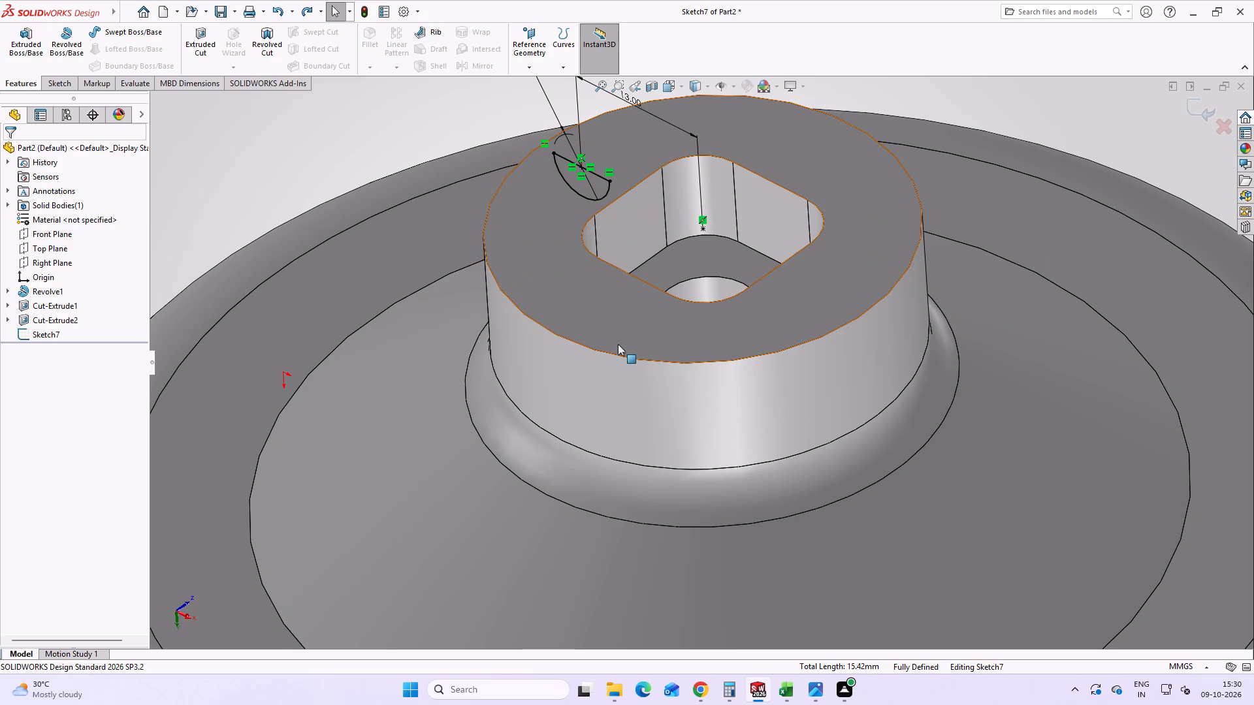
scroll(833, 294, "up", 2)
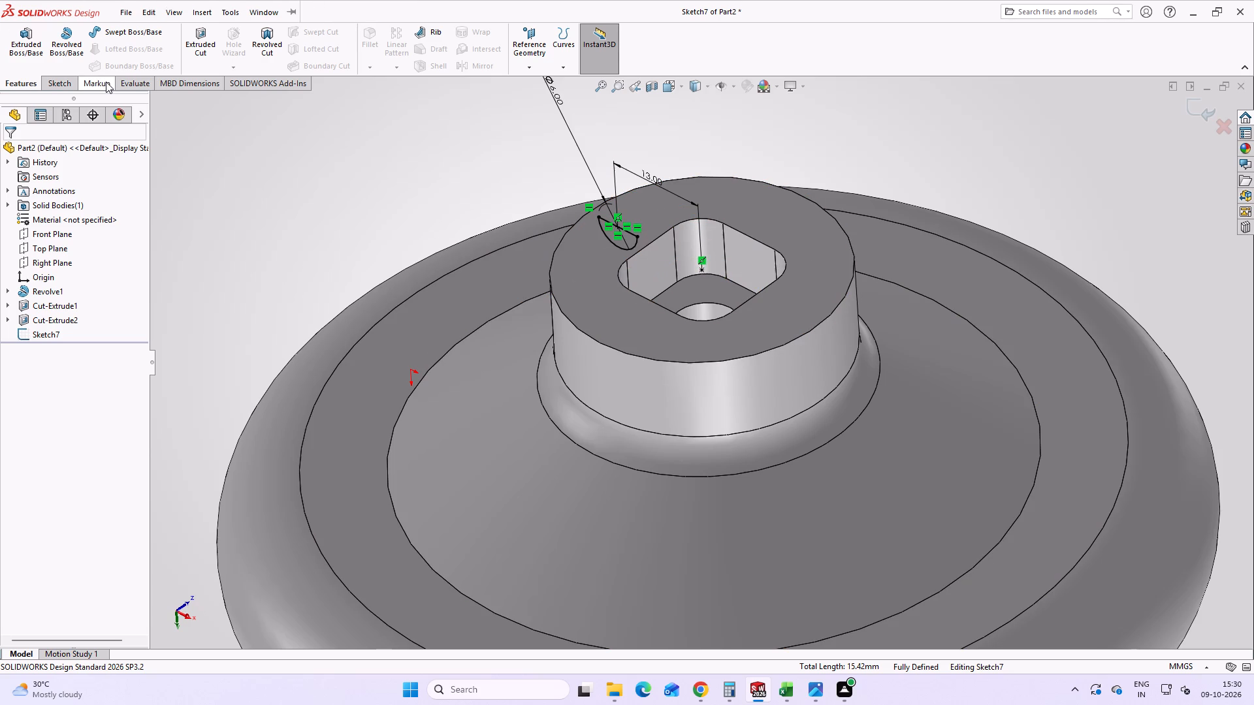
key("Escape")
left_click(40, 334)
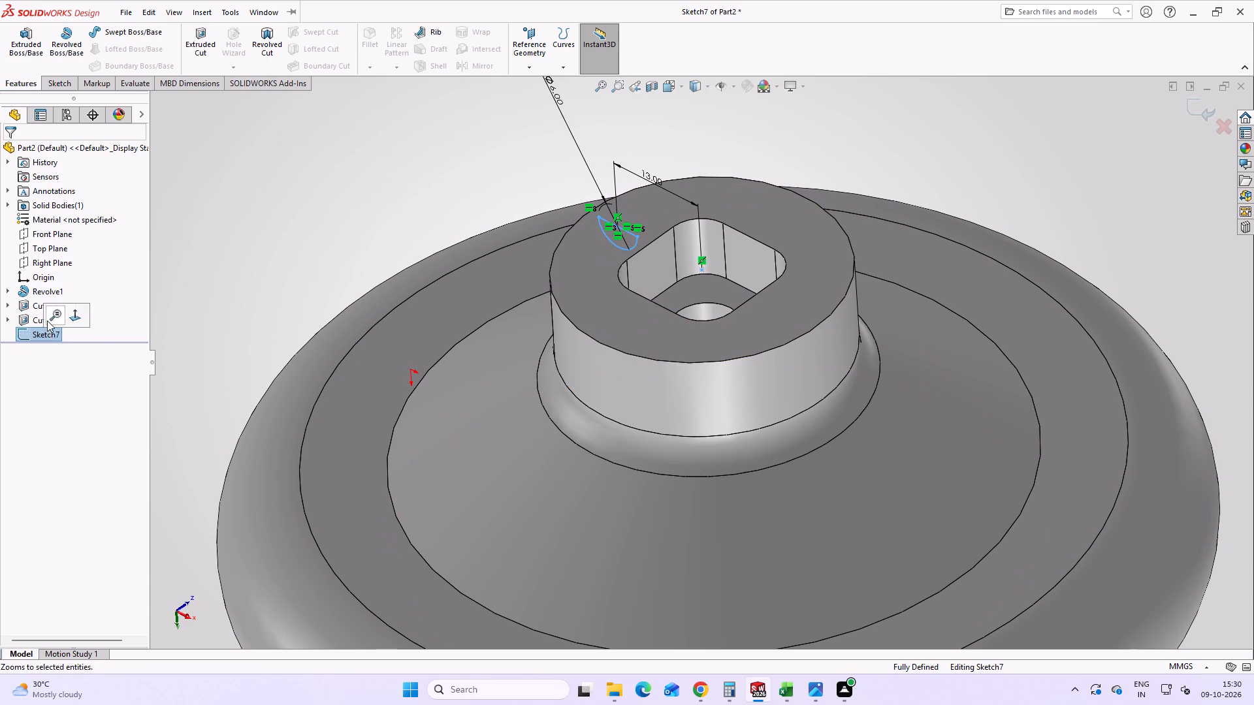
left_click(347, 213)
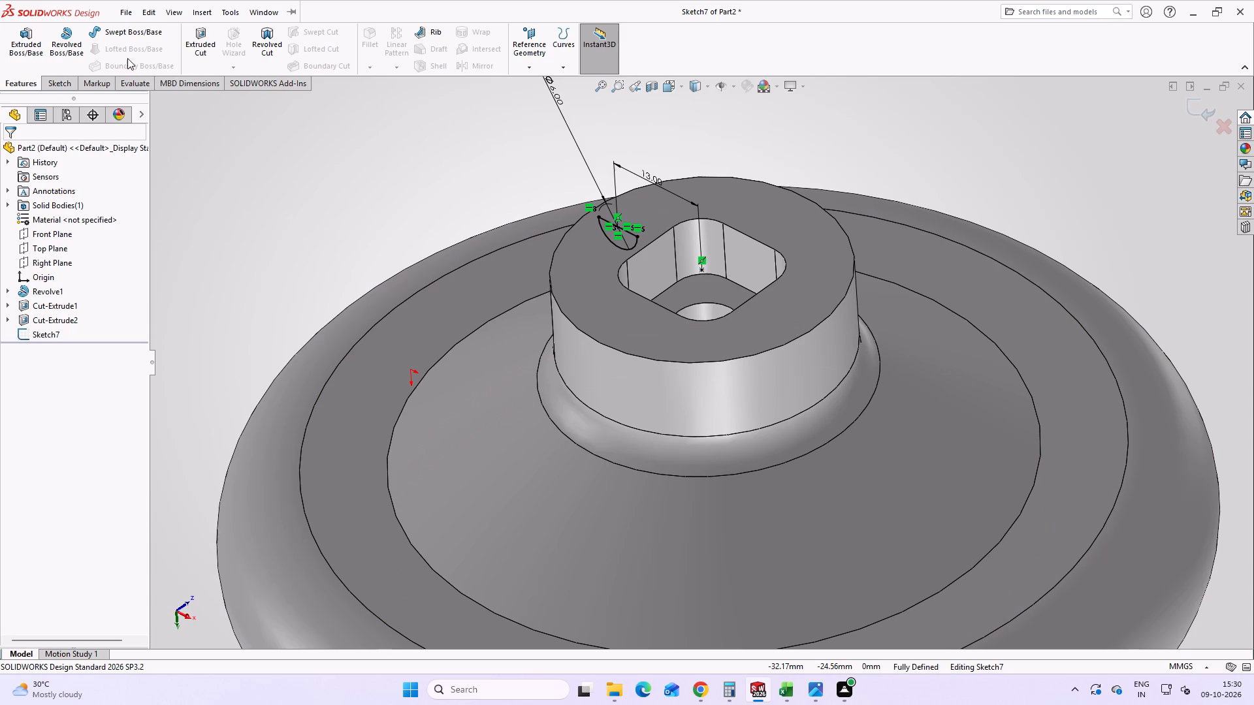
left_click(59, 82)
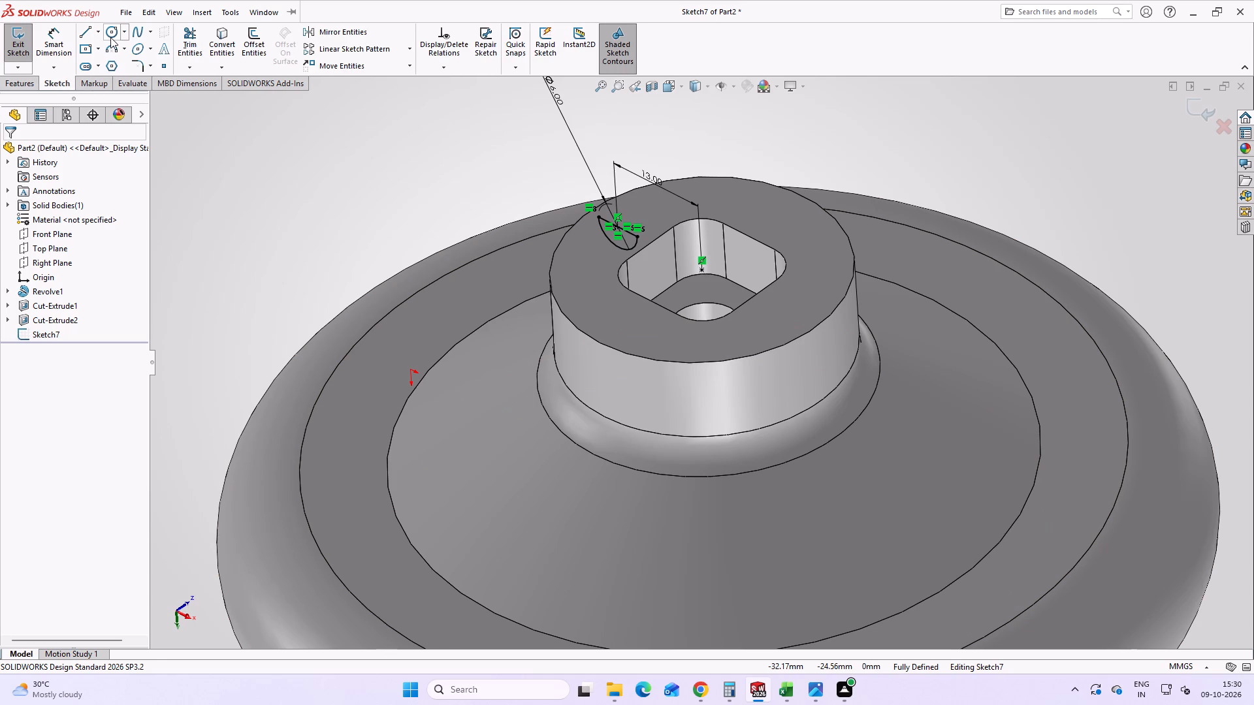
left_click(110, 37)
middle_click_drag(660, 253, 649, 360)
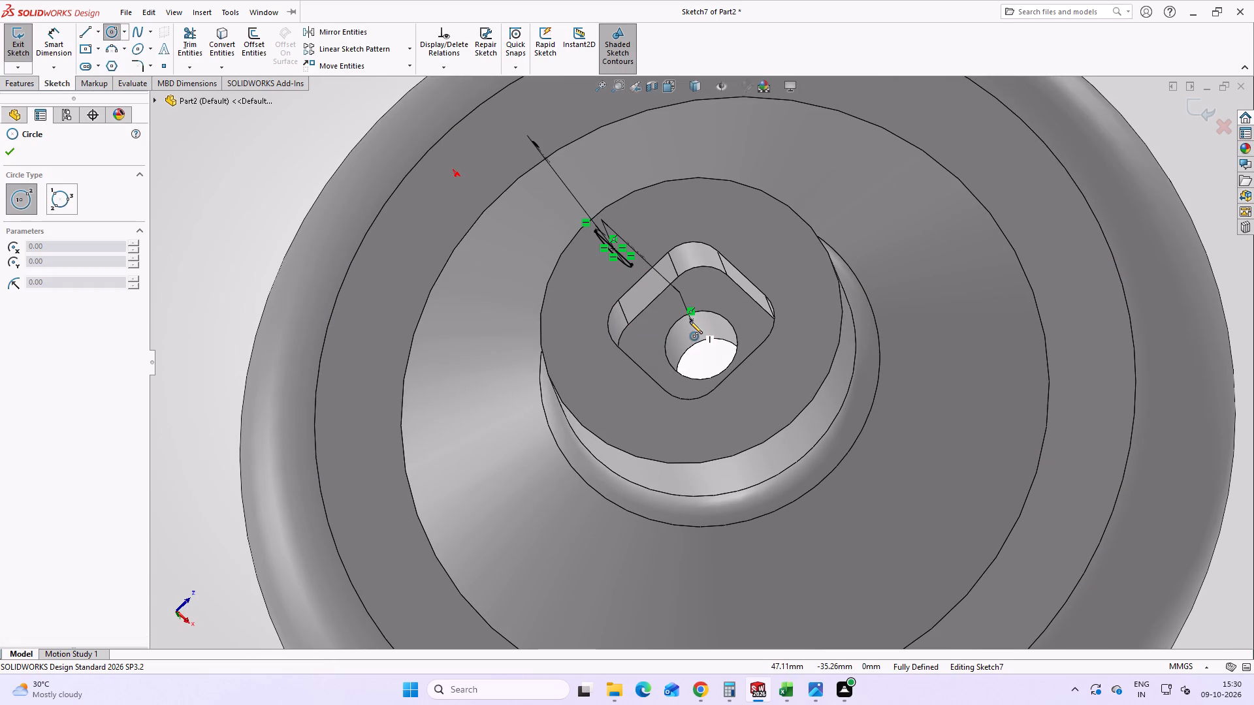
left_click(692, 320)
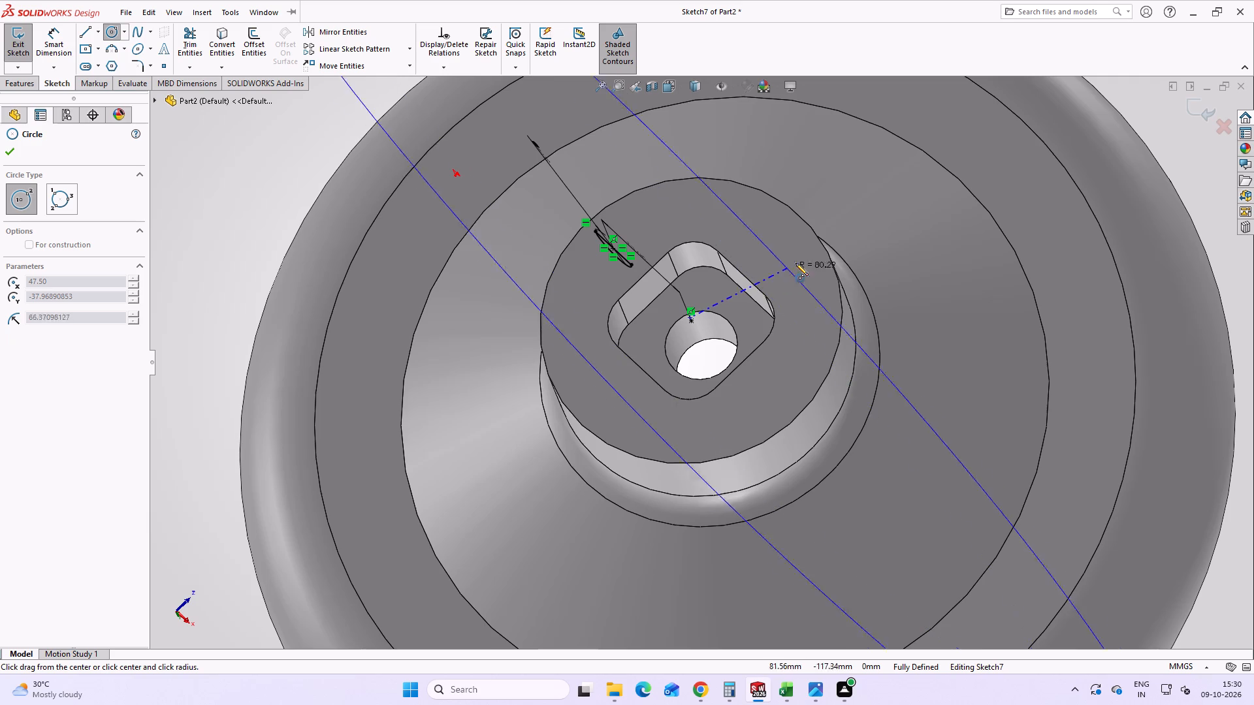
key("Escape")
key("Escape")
Examine the semicircular profile's position relative to the hub's end face and square recess.
scroll(566, 268, "down", 3)
scroll(651, 257, "up", 1)
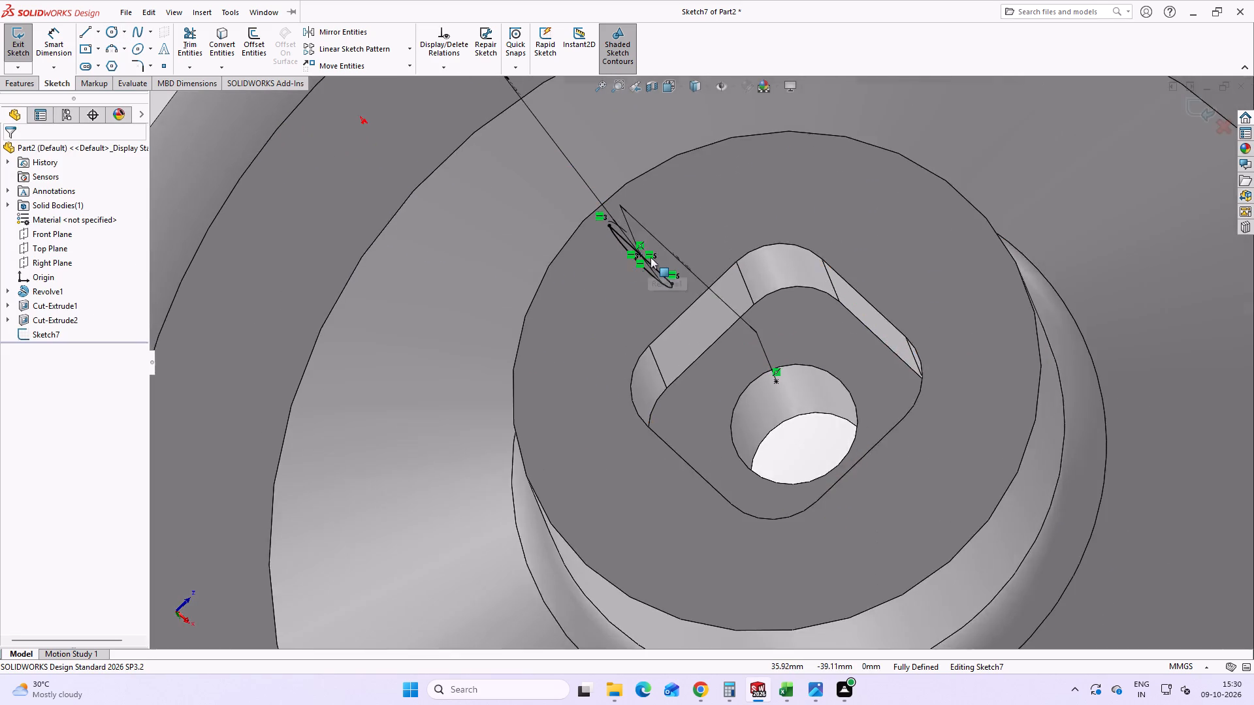
scroll(651, 257, "up", 2)
middle_click_drag(651, 257, 652, 172)
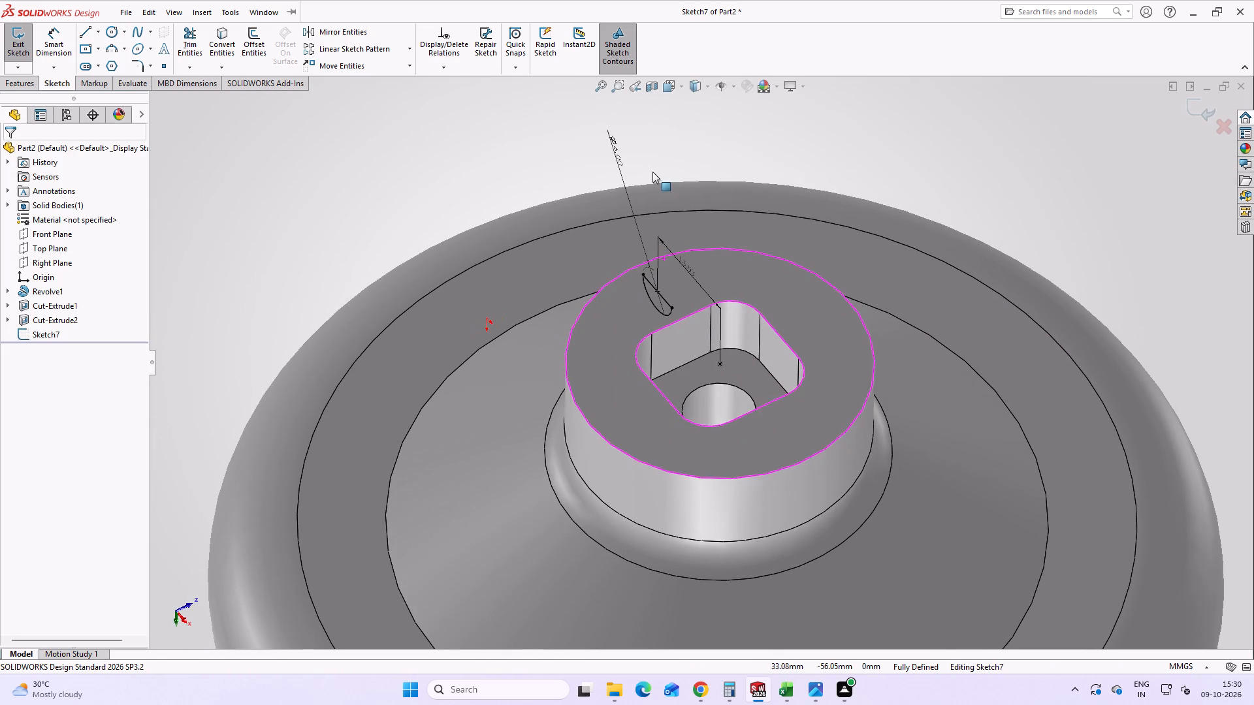
scroll(805, 358, "down", 3)
left_click(792, 292)
scroll(797, 291, "up", 4)
key("Escape")
scroll(612, 324, "down", 2)
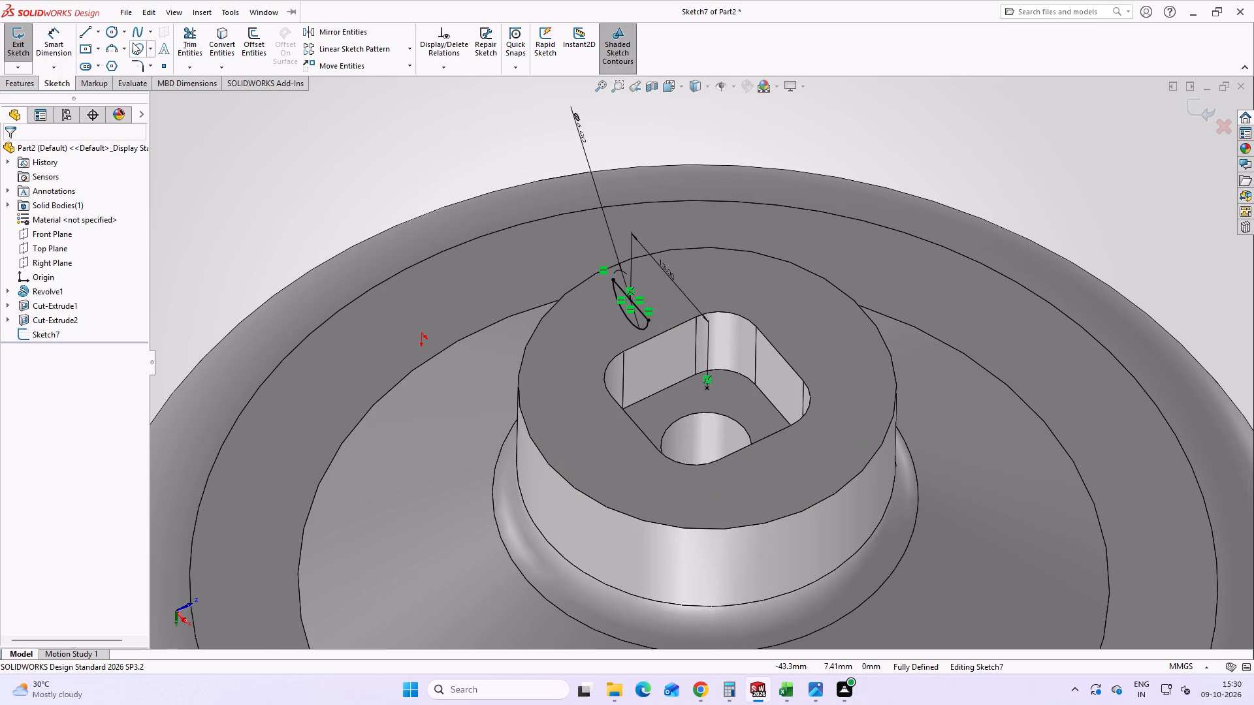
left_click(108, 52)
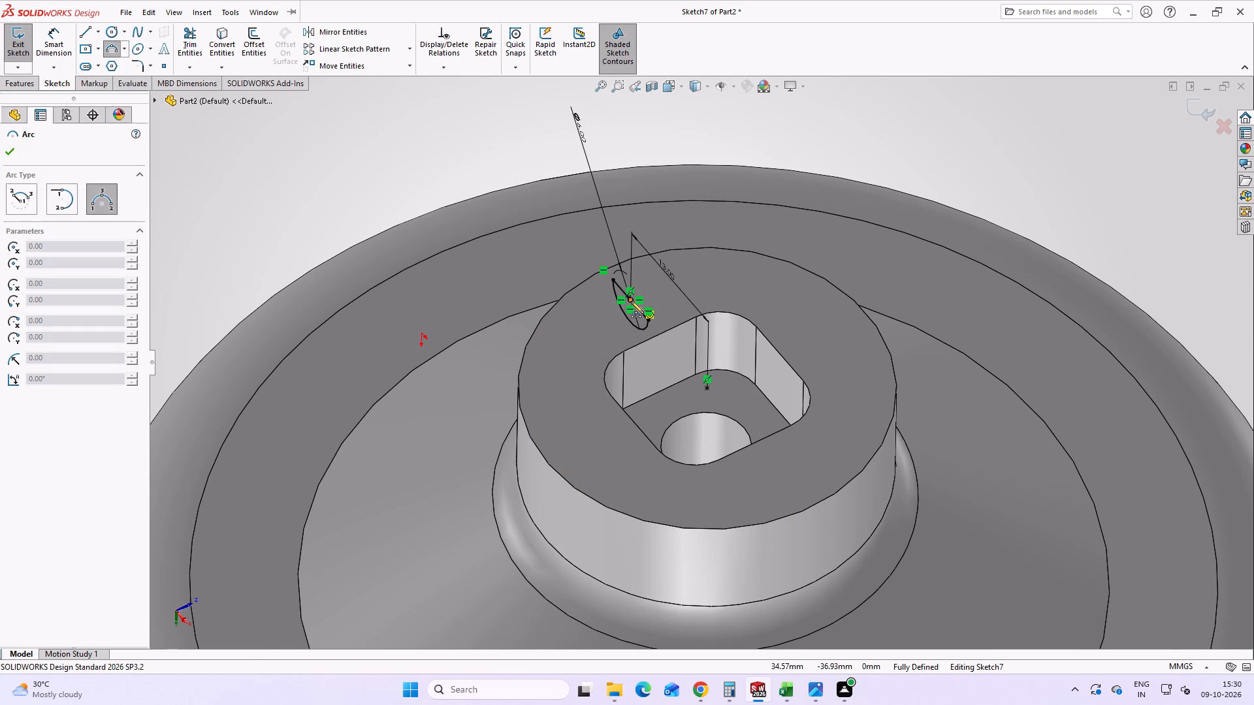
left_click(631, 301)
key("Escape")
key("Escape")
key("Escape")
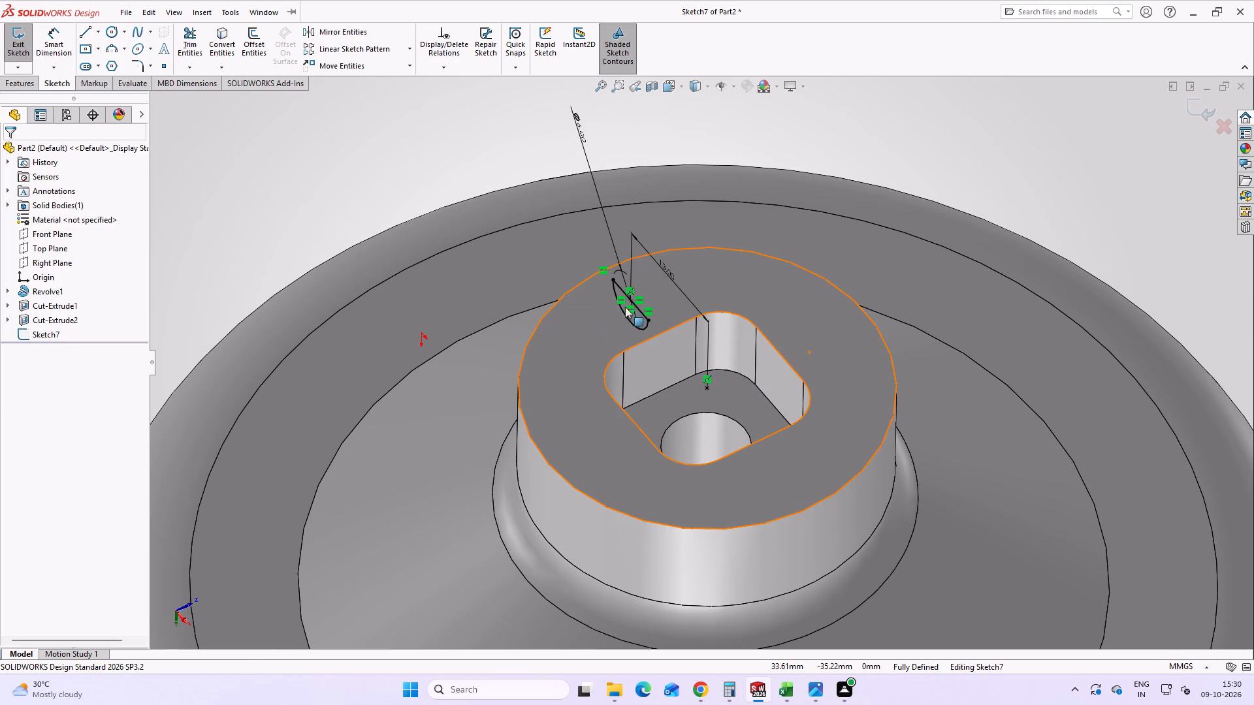
Exit the semicircular groove profile sketch.
scroll(626, 307, "down", 3)
scroll(626, 307, "up", 4)
left_click(36, 333)
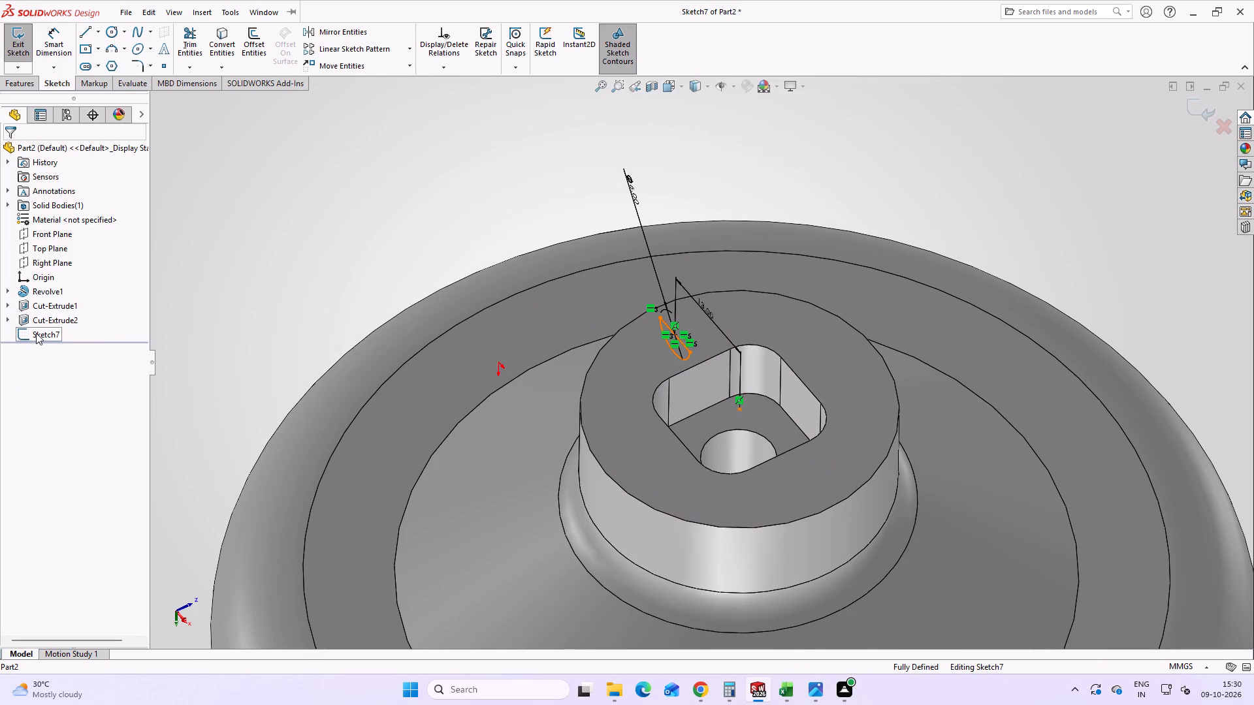
right_click(36, 333)
left_click(325, 271)
left_click(1211, 117)
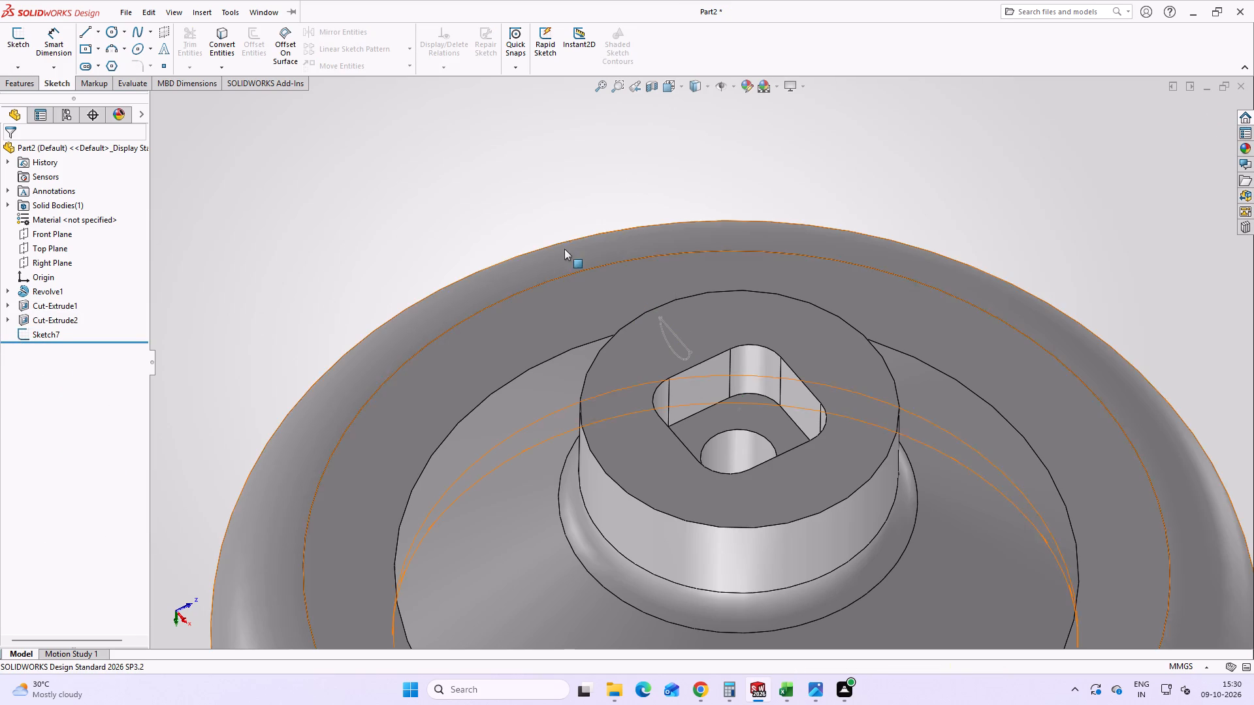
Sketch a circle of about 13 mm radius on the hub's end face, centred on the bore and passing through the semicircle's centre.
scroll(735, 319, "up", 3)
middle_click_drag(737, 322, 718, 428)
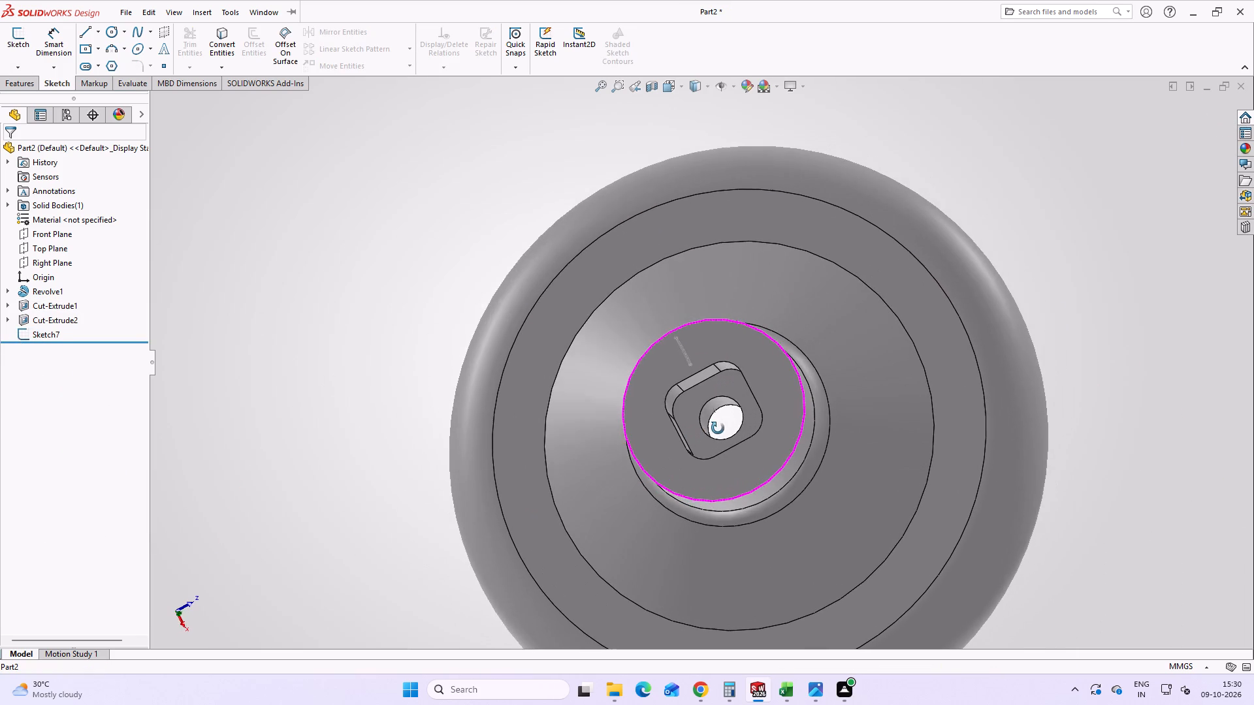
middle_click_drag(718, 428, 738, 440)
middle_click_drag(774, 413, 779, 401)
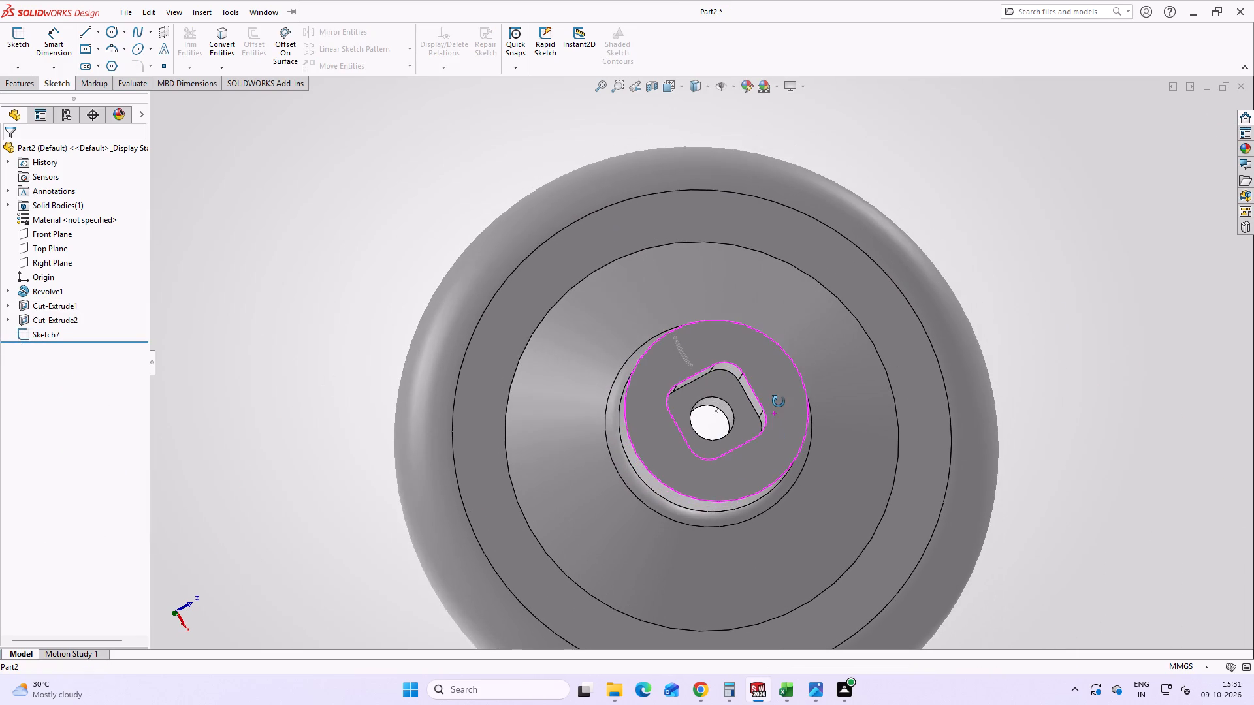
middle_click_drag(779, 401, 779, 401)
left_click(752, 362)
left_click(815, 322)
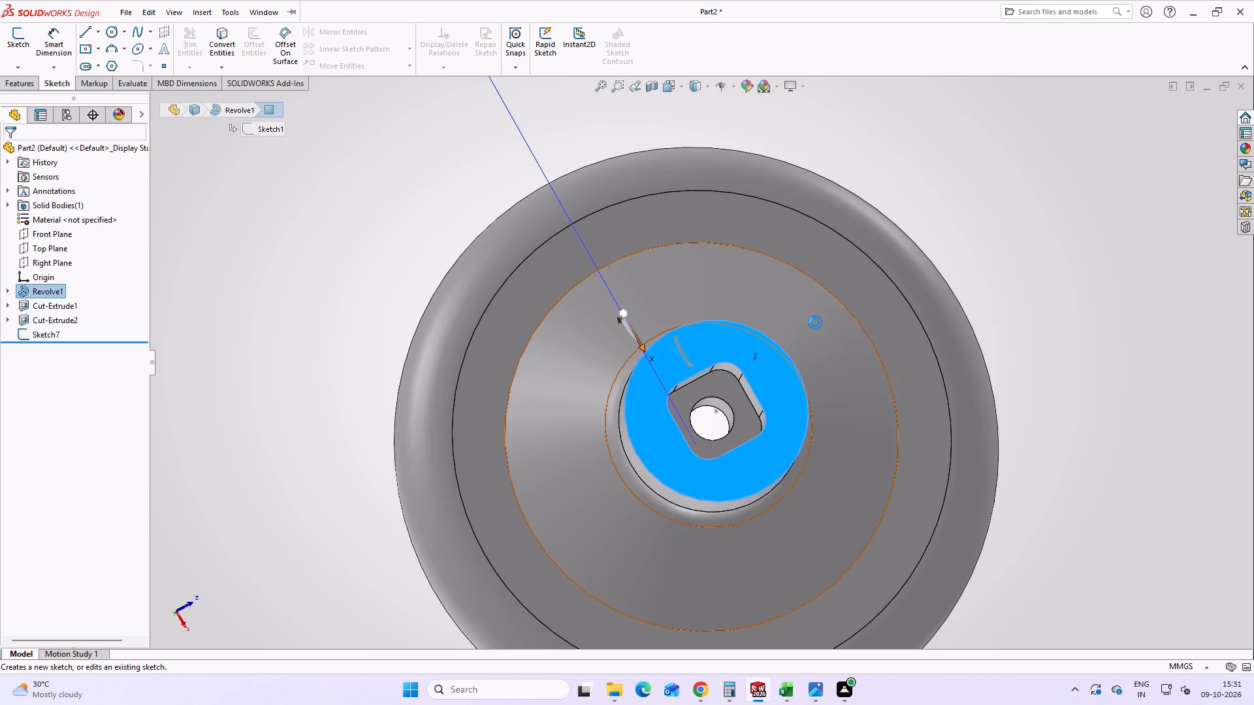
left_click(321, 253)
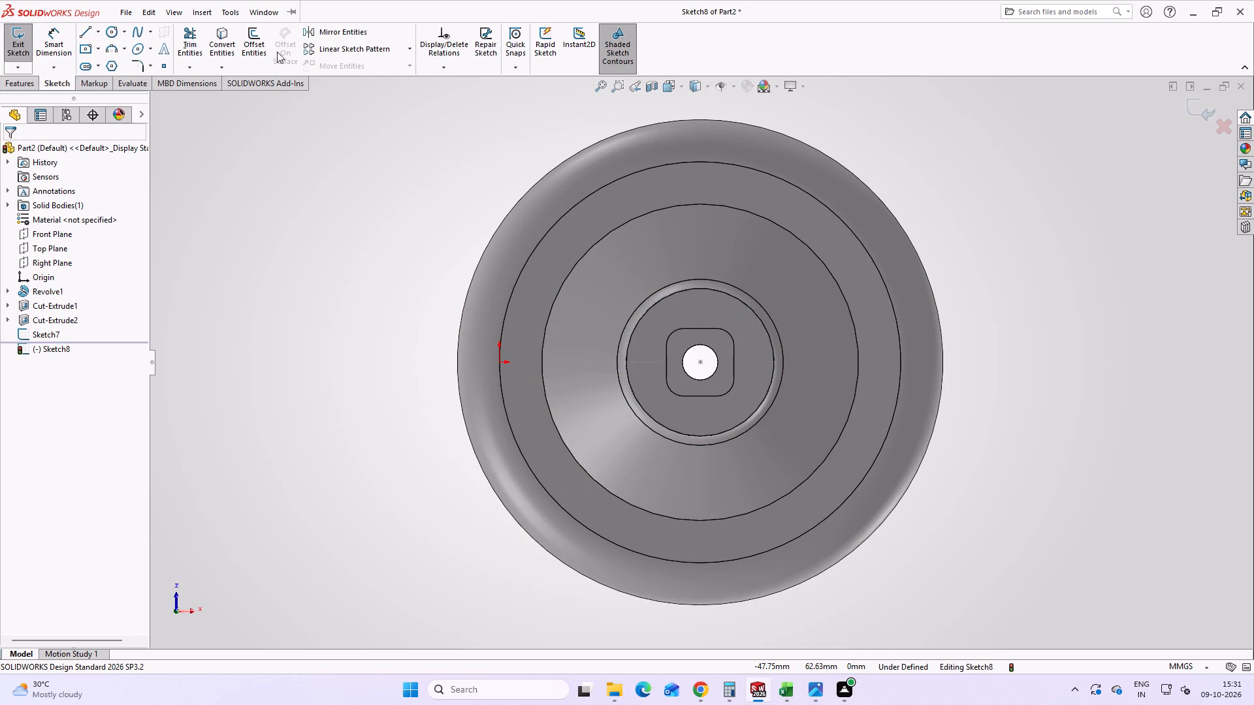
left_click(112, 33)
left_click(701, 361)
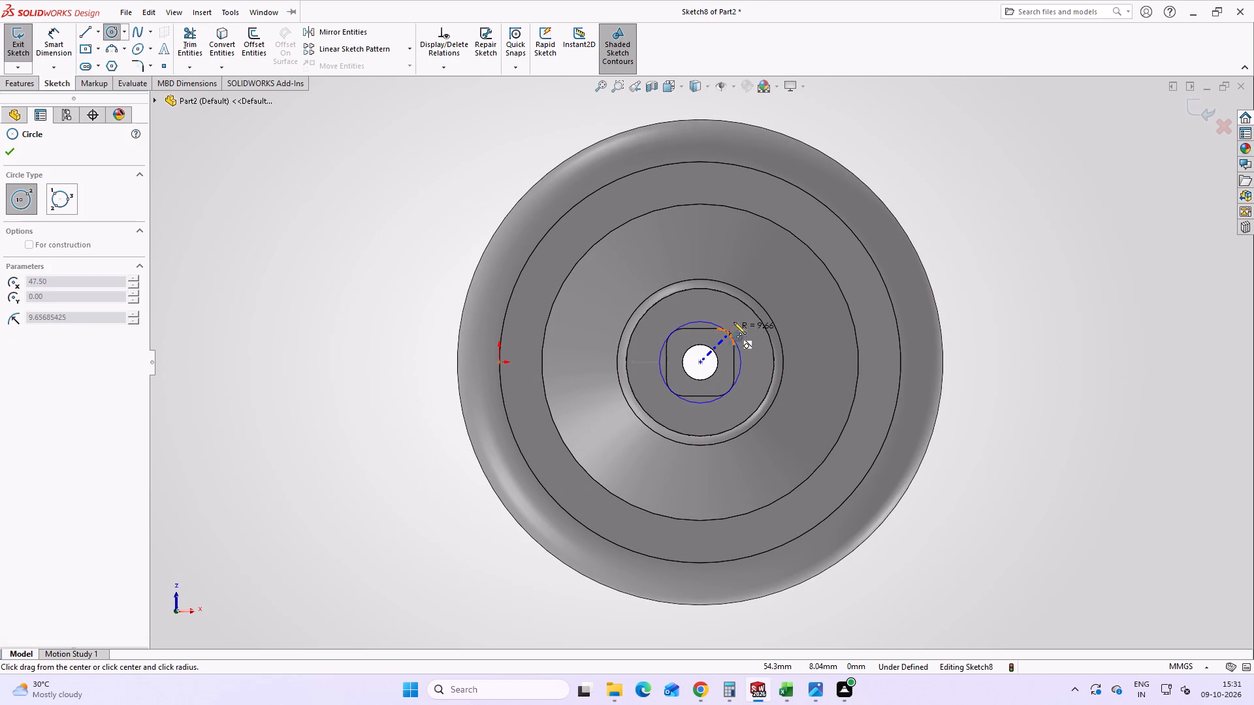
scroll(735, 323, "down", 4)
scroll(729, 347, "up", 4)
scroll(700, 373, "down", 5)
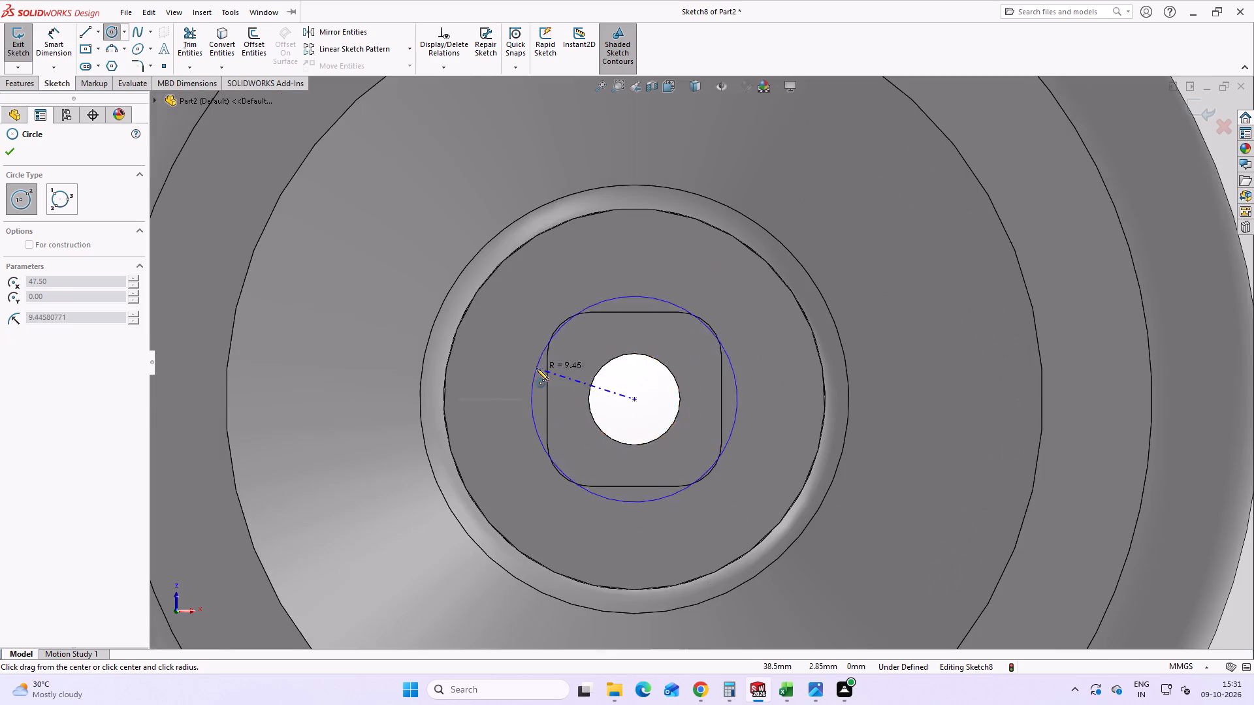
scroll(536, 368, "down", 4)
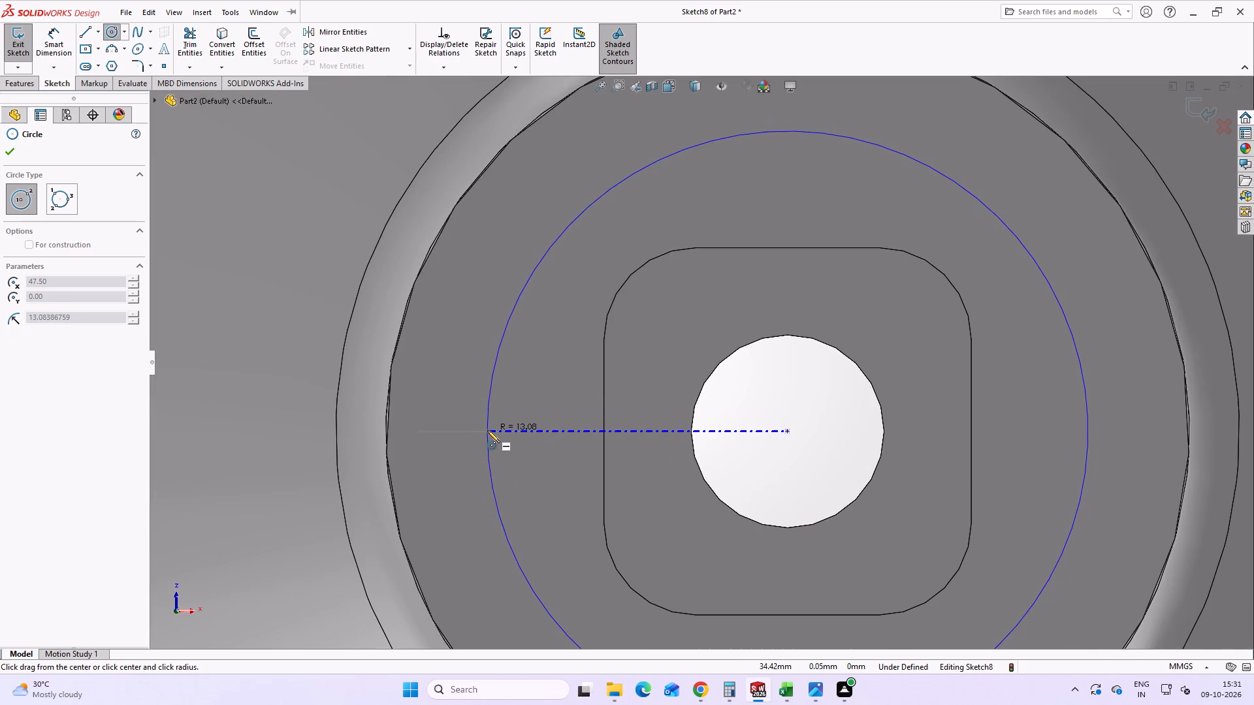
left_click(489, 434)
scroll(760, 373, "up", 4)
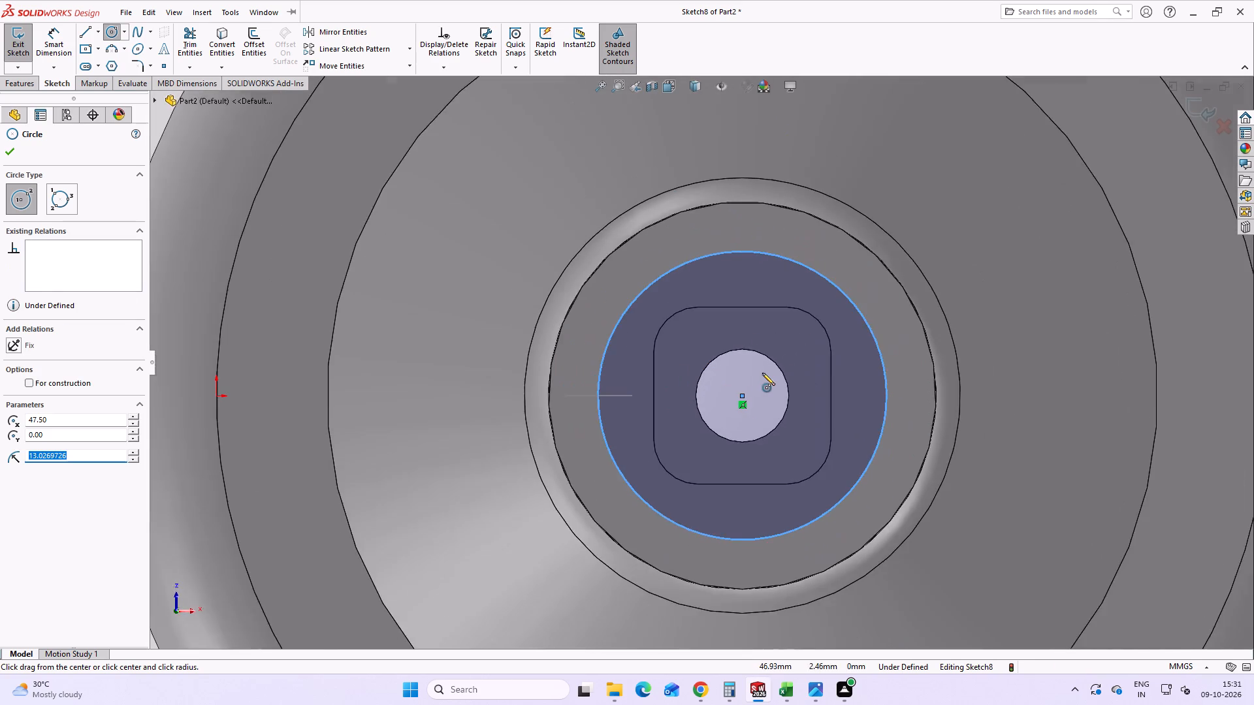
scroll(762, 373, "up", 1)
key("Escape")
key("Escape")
Examine how the circle meets the semicircular profile, opening the semicircle sketch to check its placement and closing it again.
middle_click_drag(676, 395, 679, 160)
scroll(679, 172, "up", 1)
scroll(684, 302, "down", 4)
scroll(624, 348, "down", 4)
left_click(607, 334)
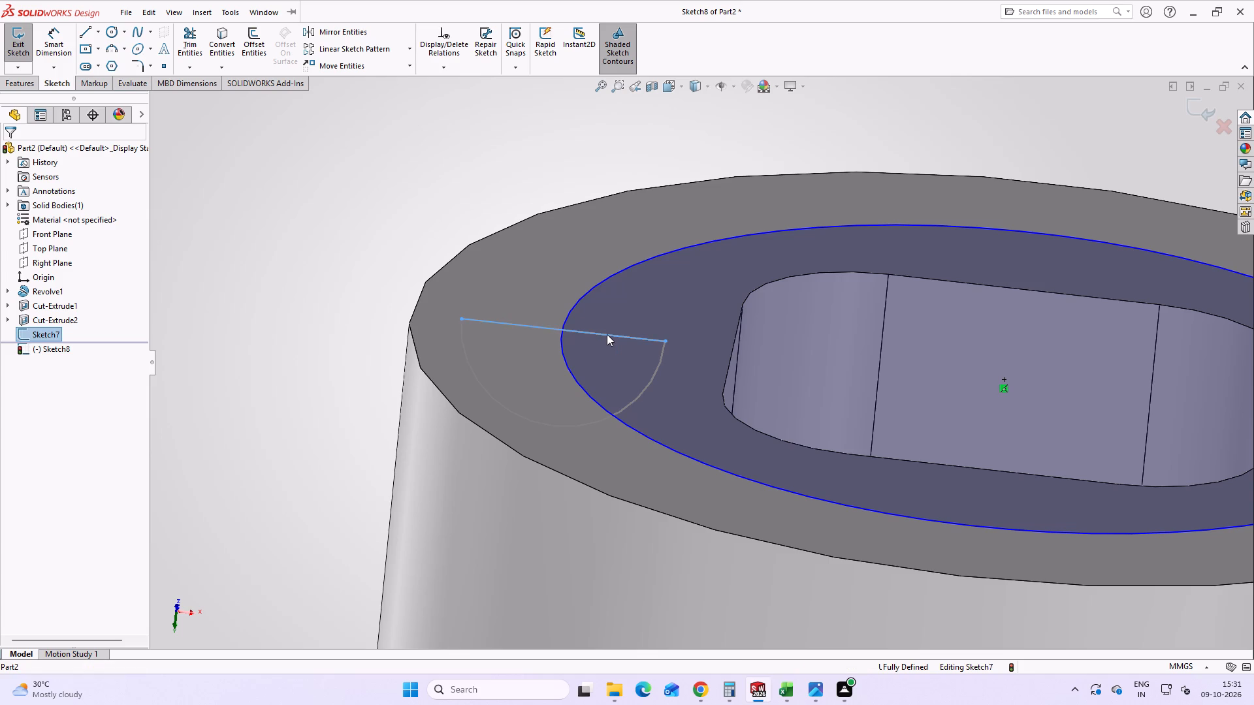
left_click(607, 334)
left_click(607, 334)
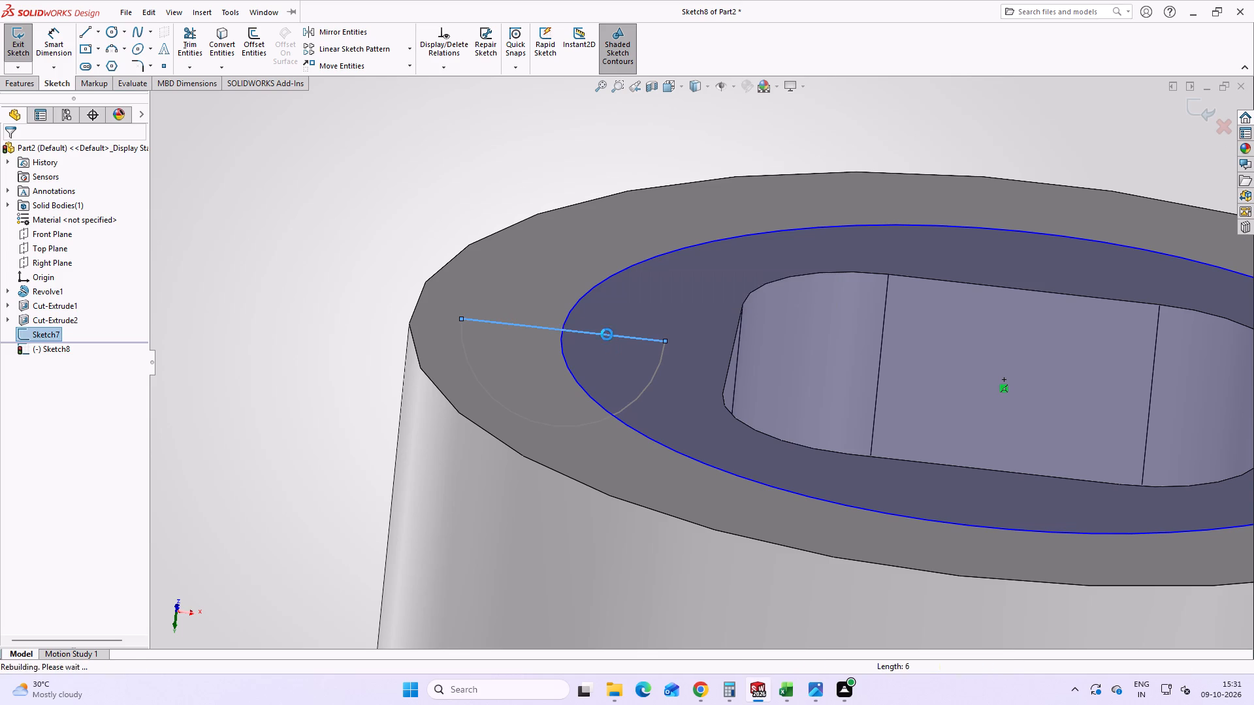
scroll(646, 522, "down", 4)
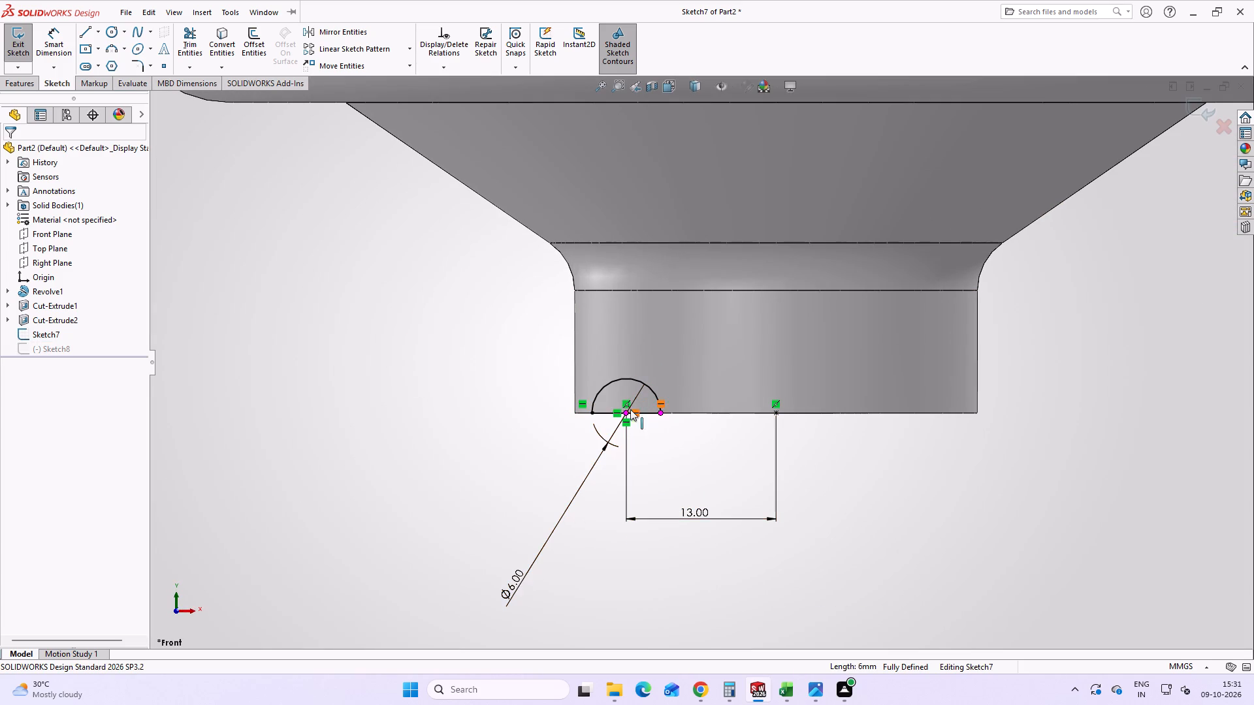
middle_click_drag(665, 440, 676, 292)
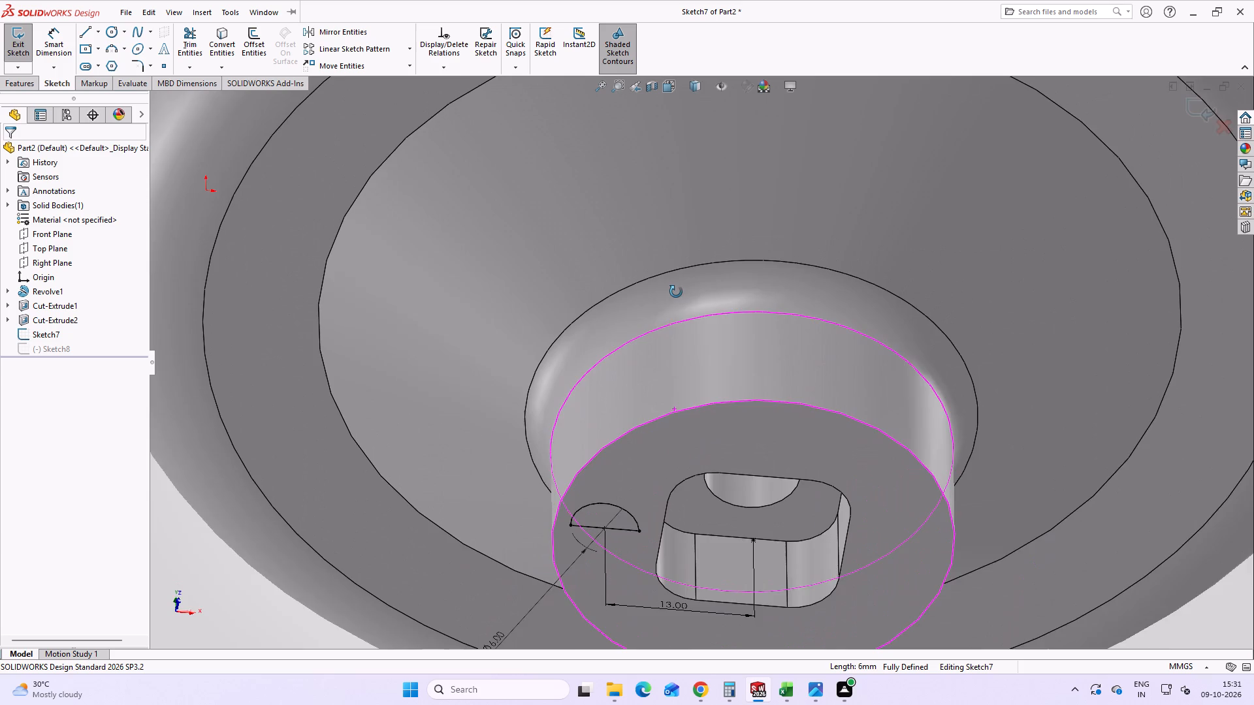
middle_click_drag(676, 292, 679, 257)
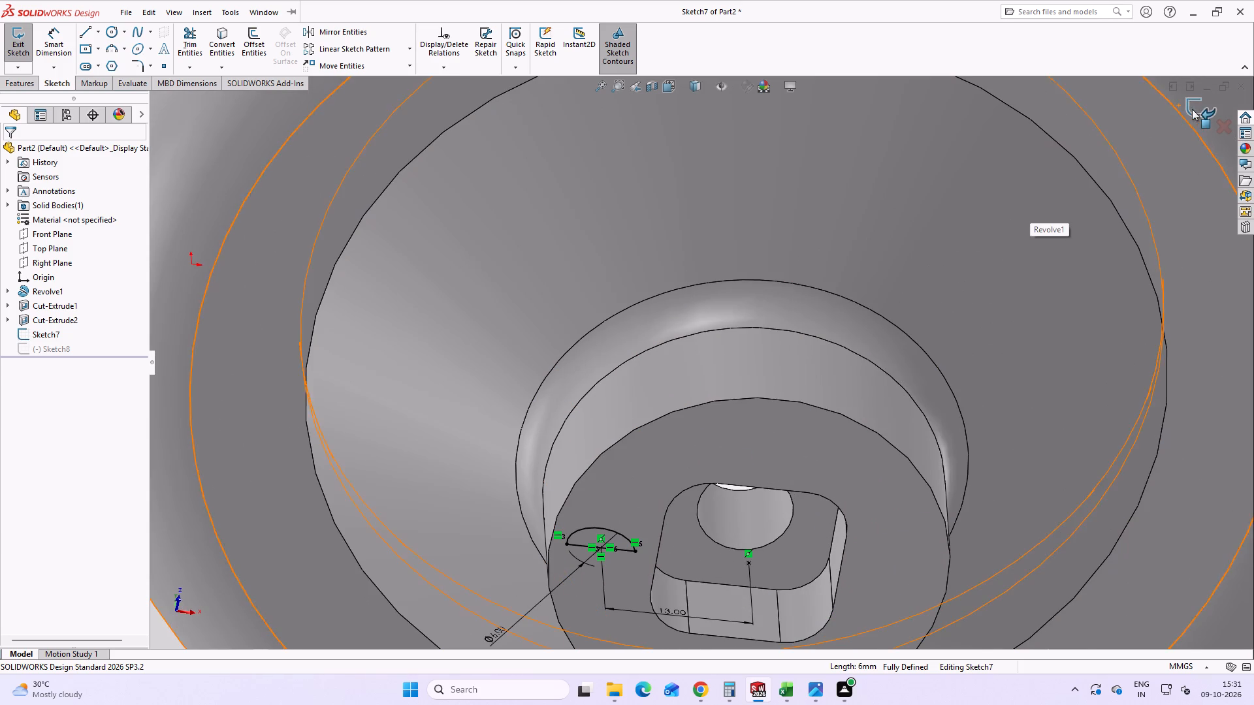
left_click(1192, 109)
scroll(989, 377, "up", 5)
left_click(317, 315)
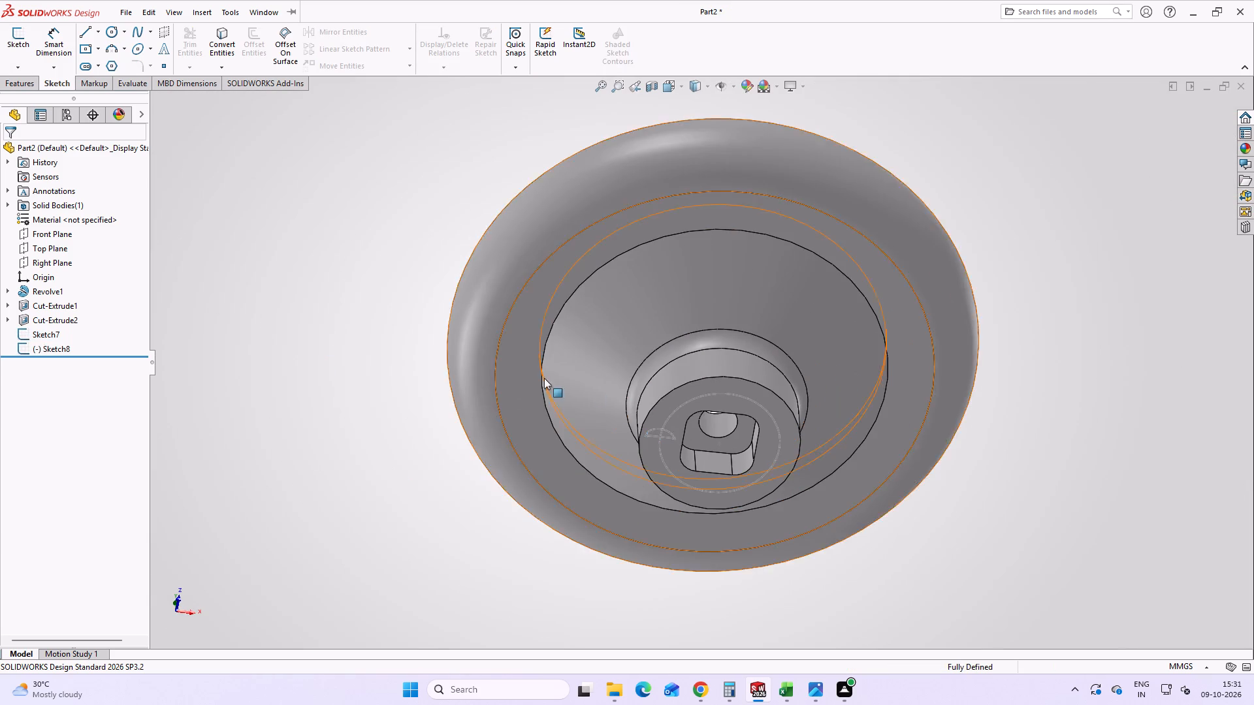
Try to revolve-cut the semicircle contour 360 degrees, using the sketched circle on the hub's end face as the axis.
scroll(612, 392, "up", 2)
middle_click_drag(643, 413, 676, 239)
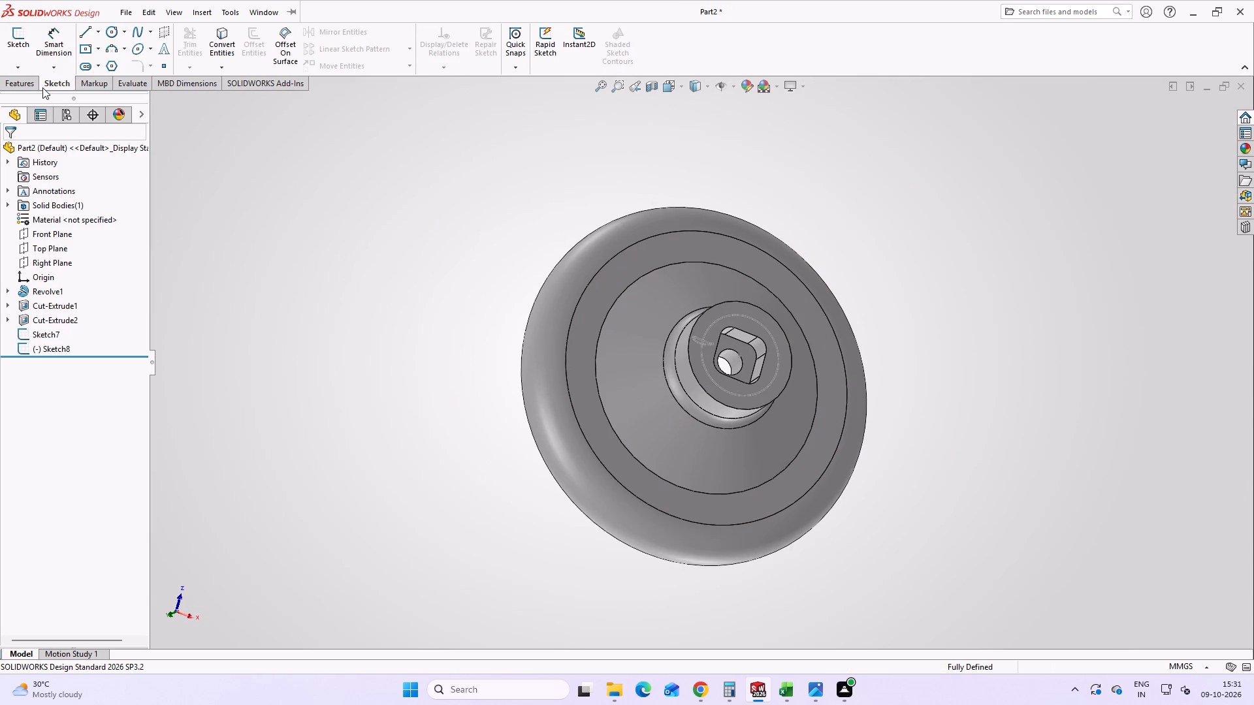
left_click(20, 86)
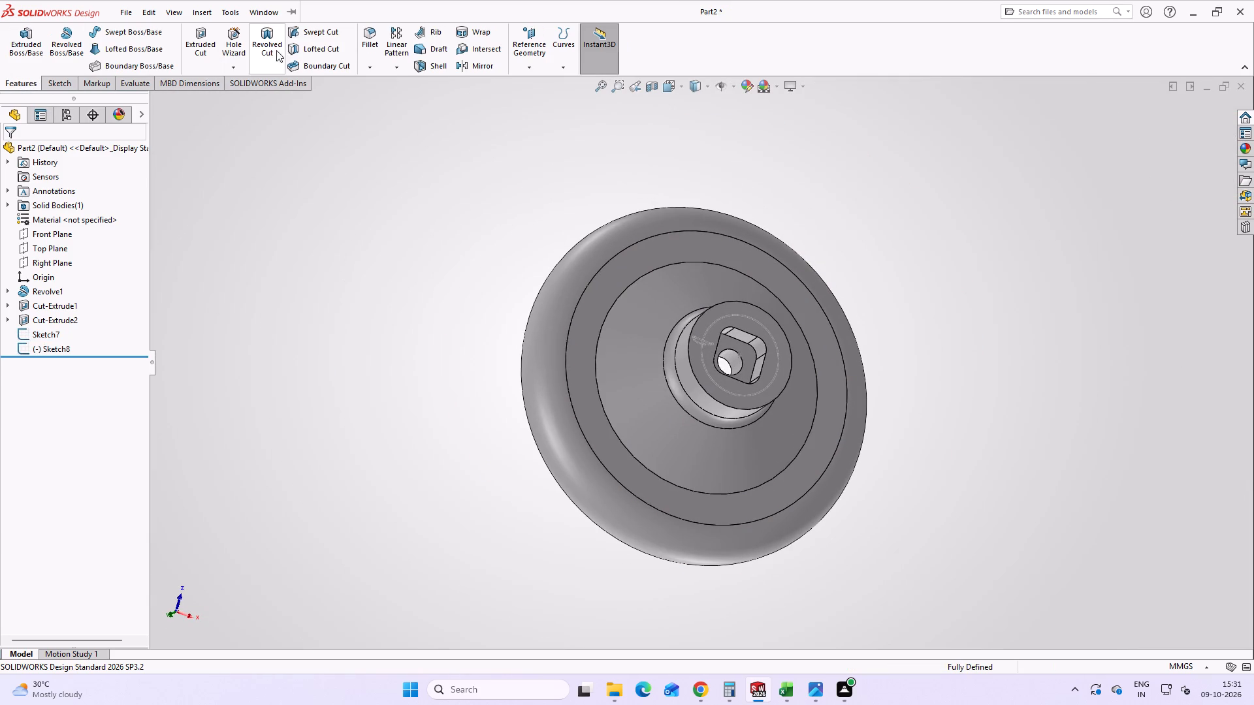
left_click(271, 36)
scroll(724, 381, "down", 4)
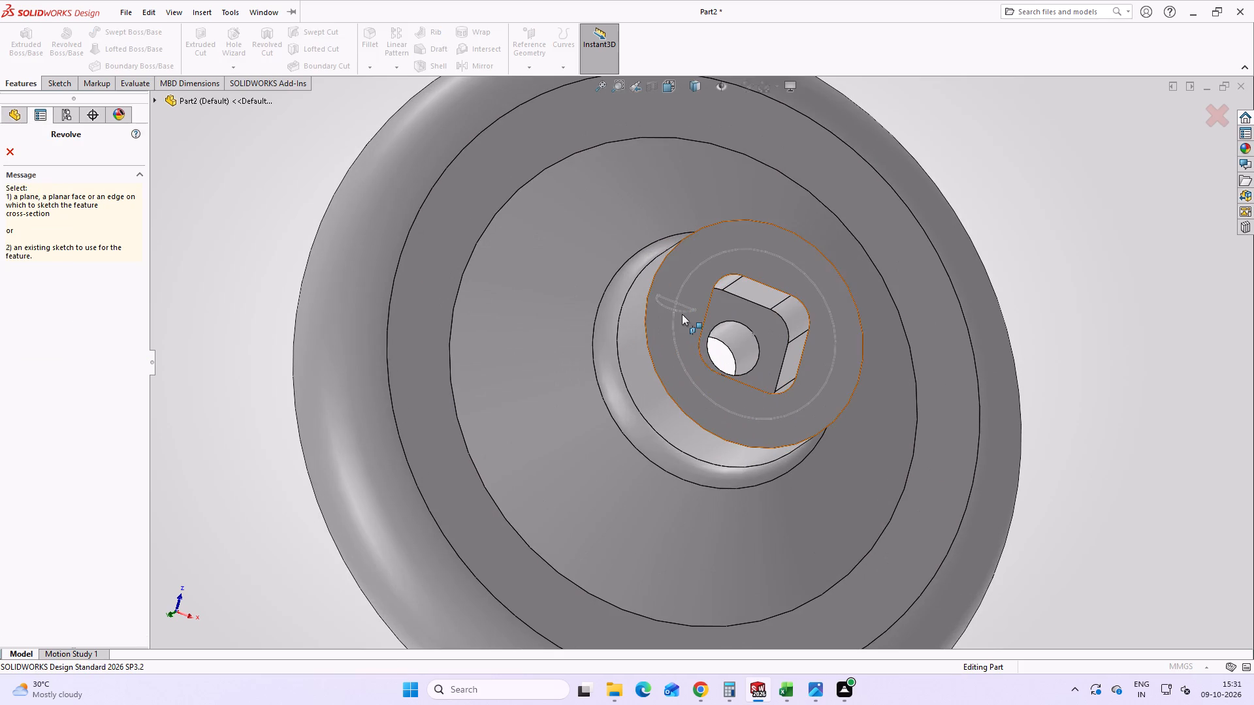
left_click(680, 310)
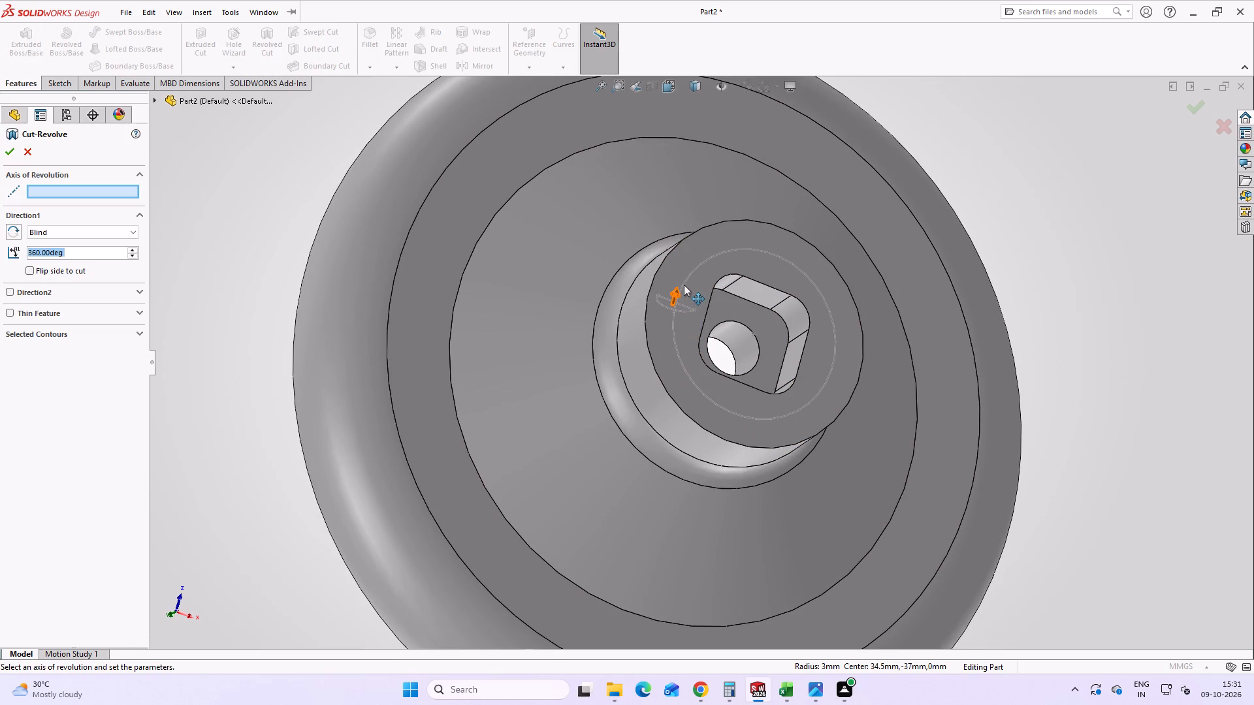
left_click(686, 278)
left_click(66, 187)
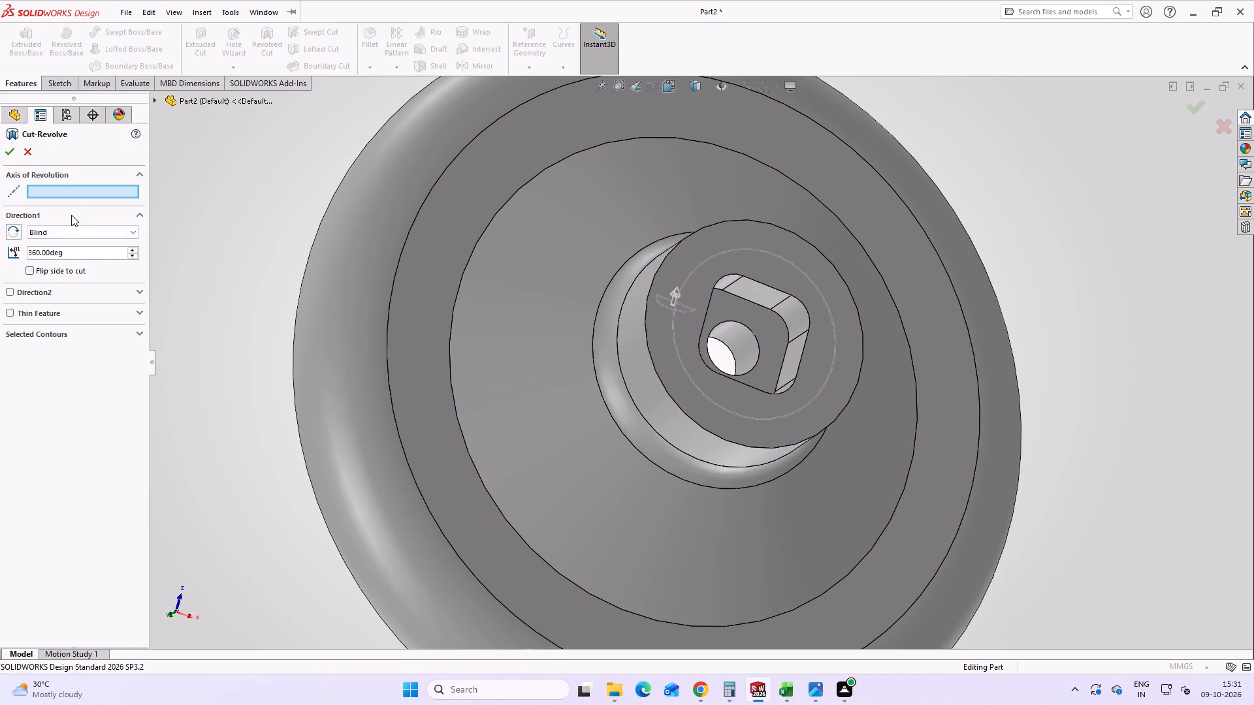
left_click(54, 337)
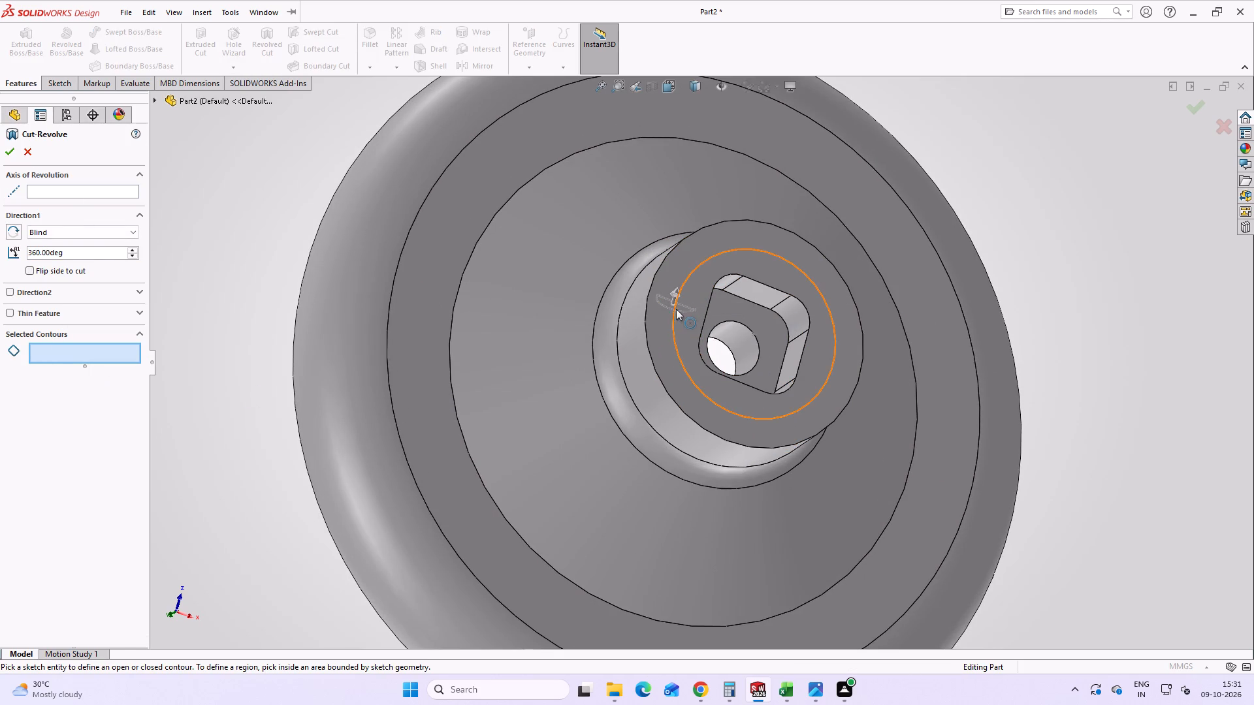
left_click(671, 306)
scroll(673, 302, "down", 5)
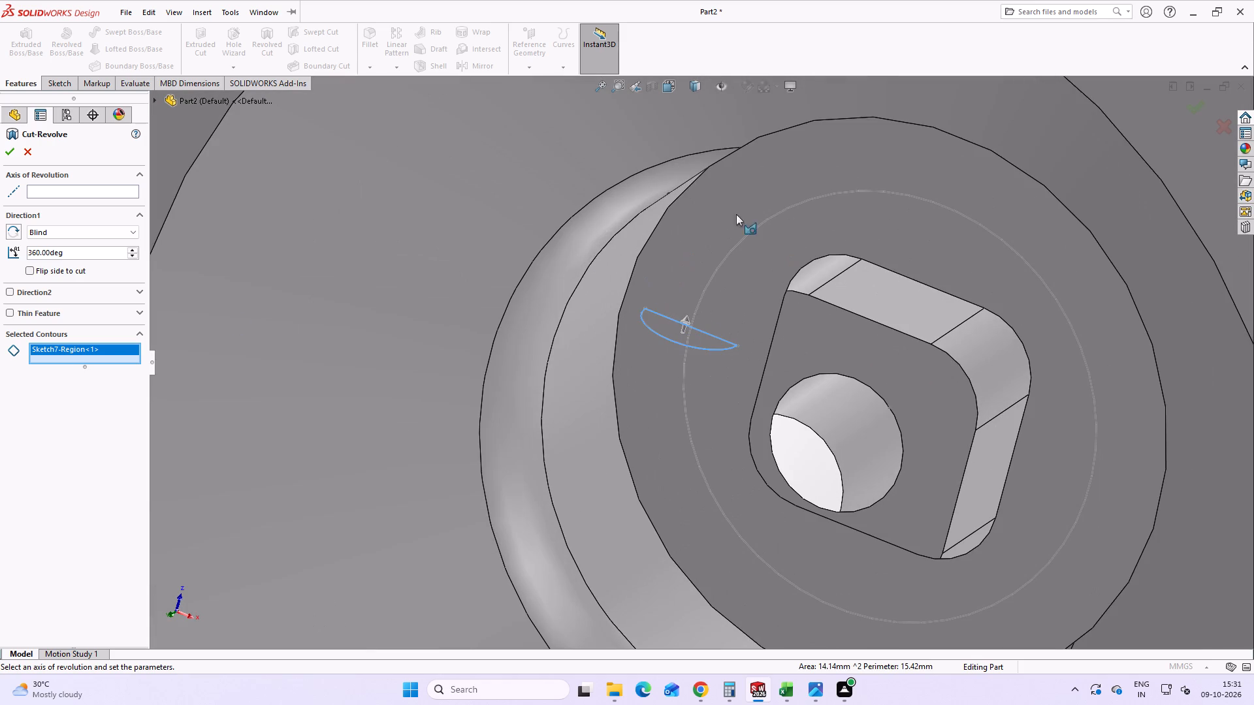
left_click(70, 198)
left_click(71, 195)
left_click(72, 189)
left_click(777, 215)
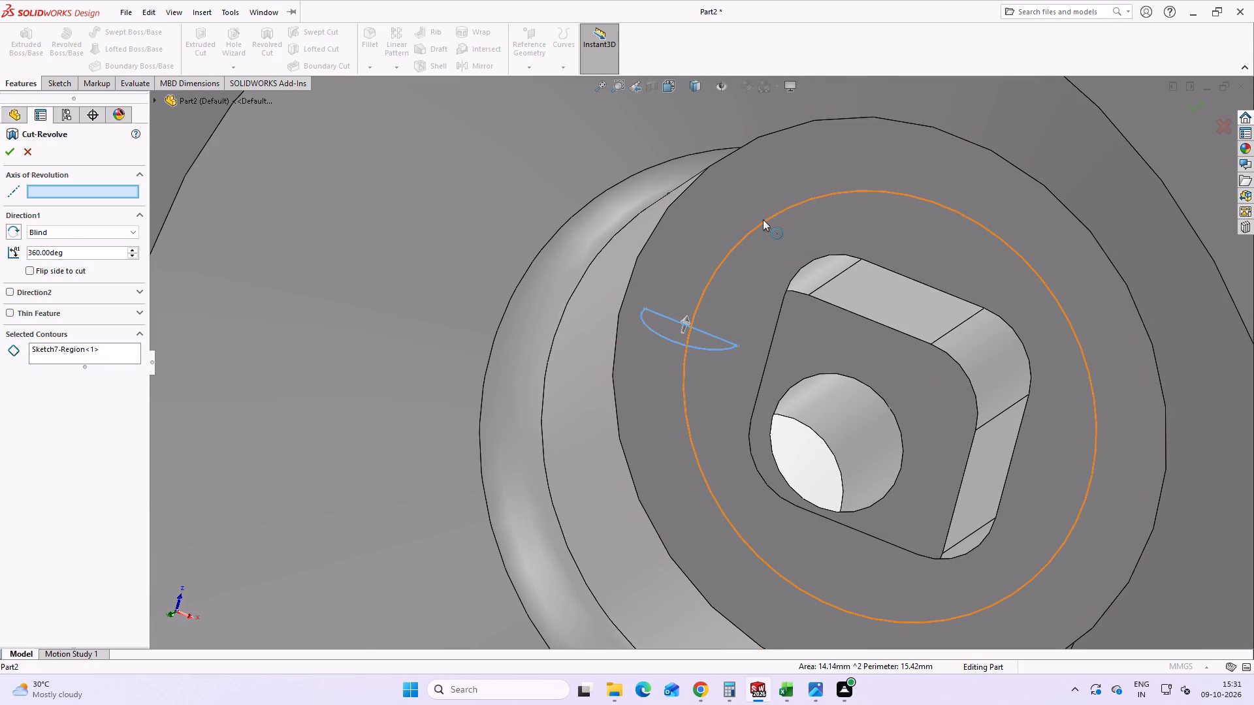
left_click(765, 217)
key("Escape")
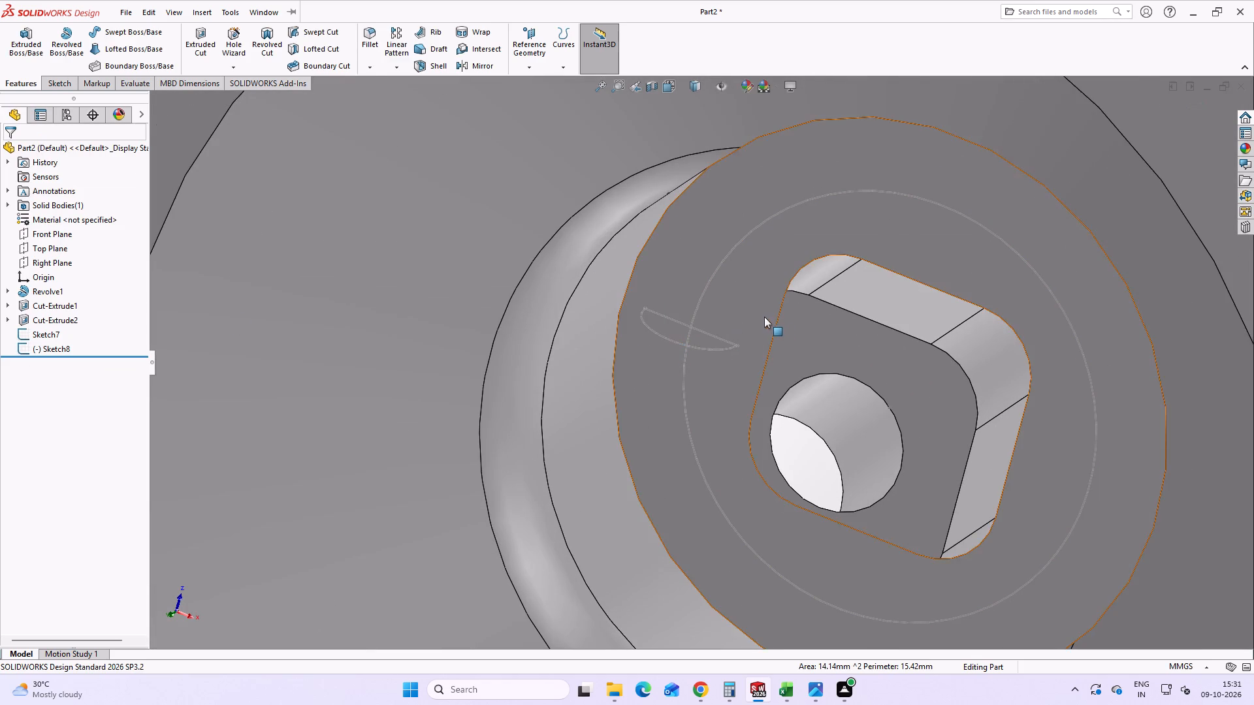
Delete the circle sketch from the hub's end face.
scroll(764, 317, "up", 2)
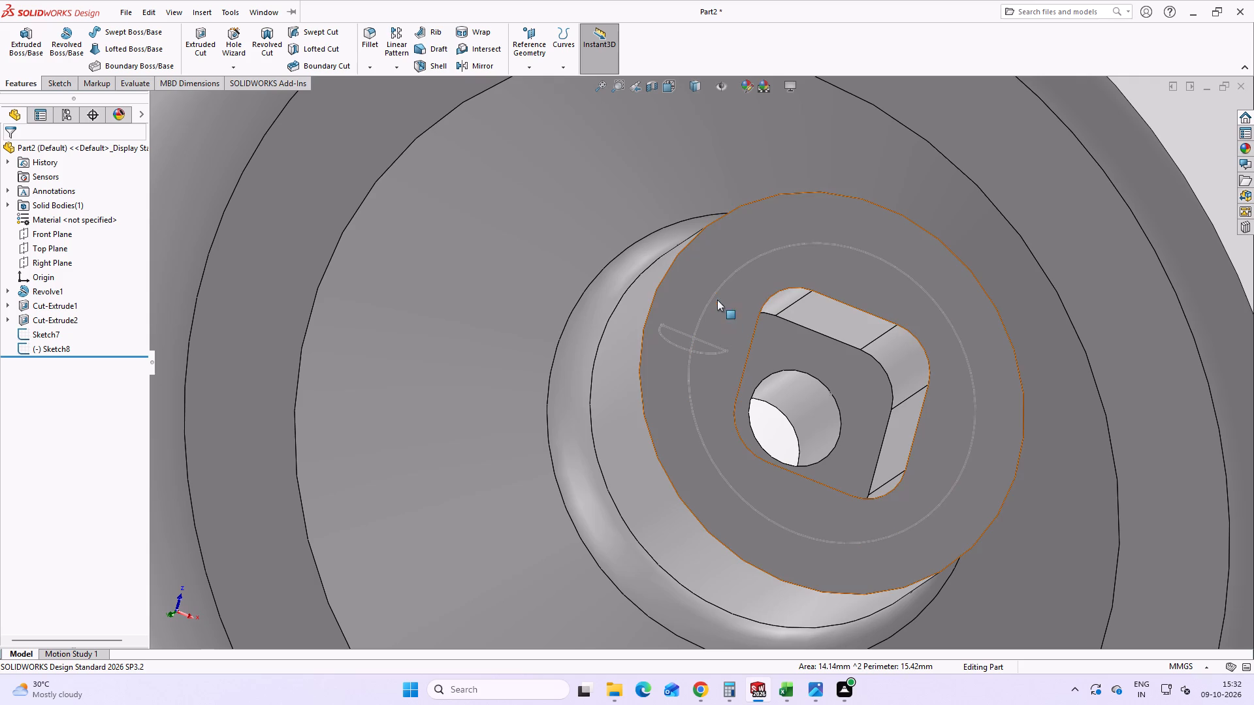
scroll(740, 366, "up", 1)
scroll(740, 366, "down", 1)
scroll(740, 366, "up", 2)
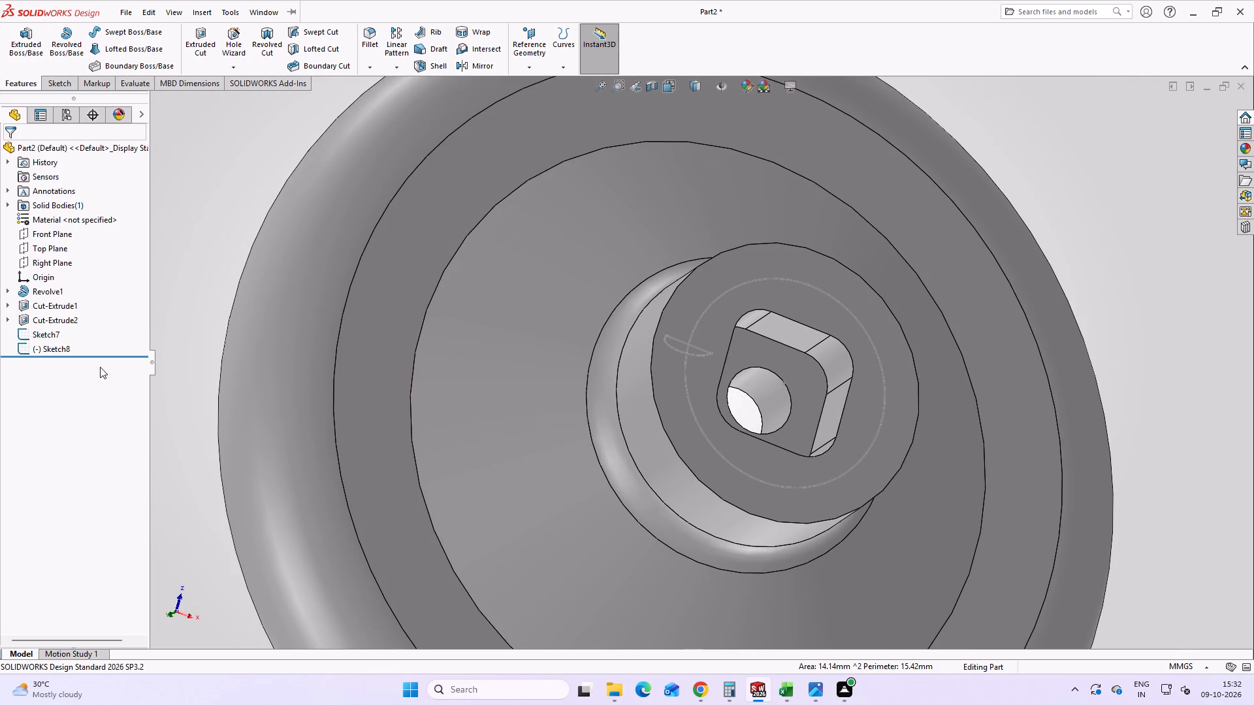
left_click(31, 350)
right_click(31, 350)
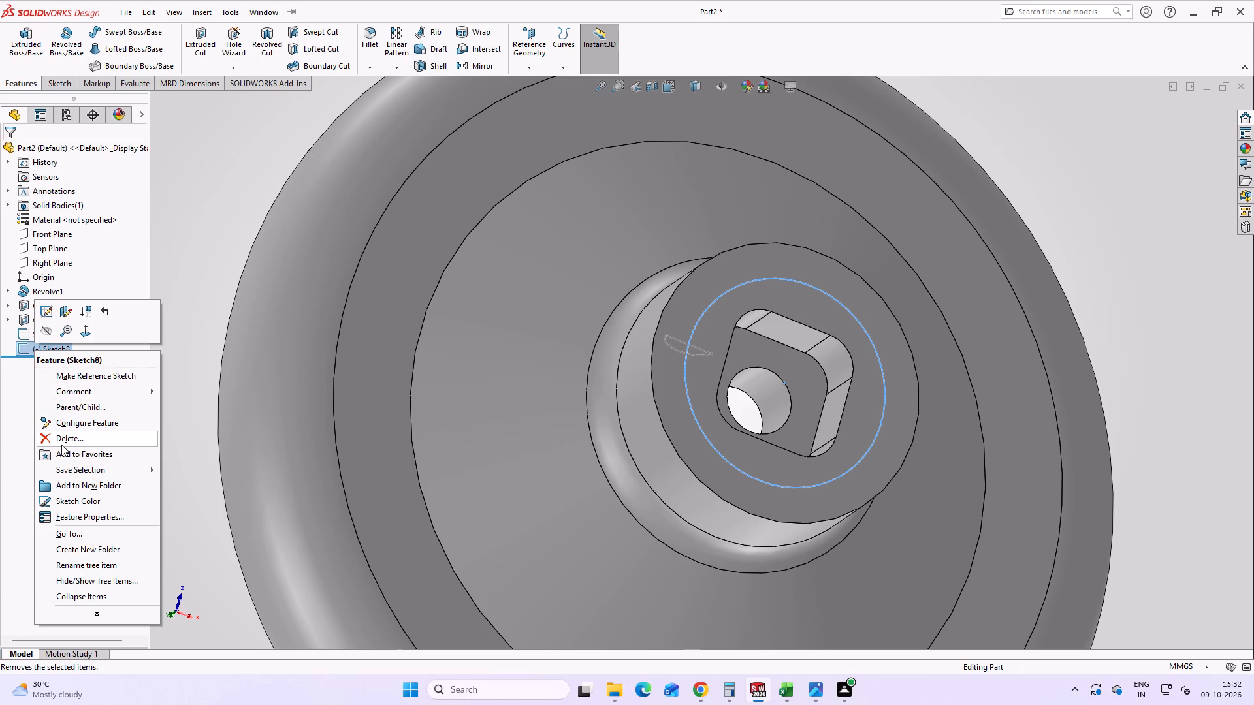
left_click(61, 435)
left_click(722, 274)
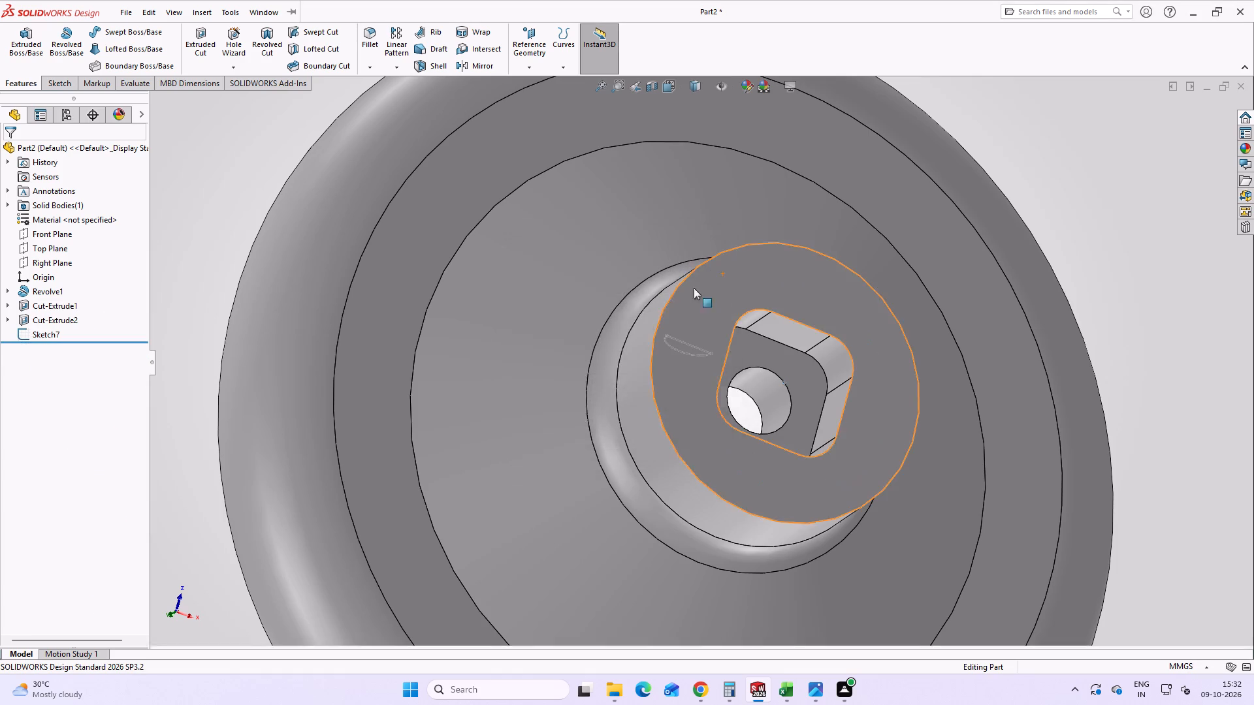
Reopen the semicircular groove profile sketch for editing.
scroll(690, 369, "down", 3)
left_click(40, 333)
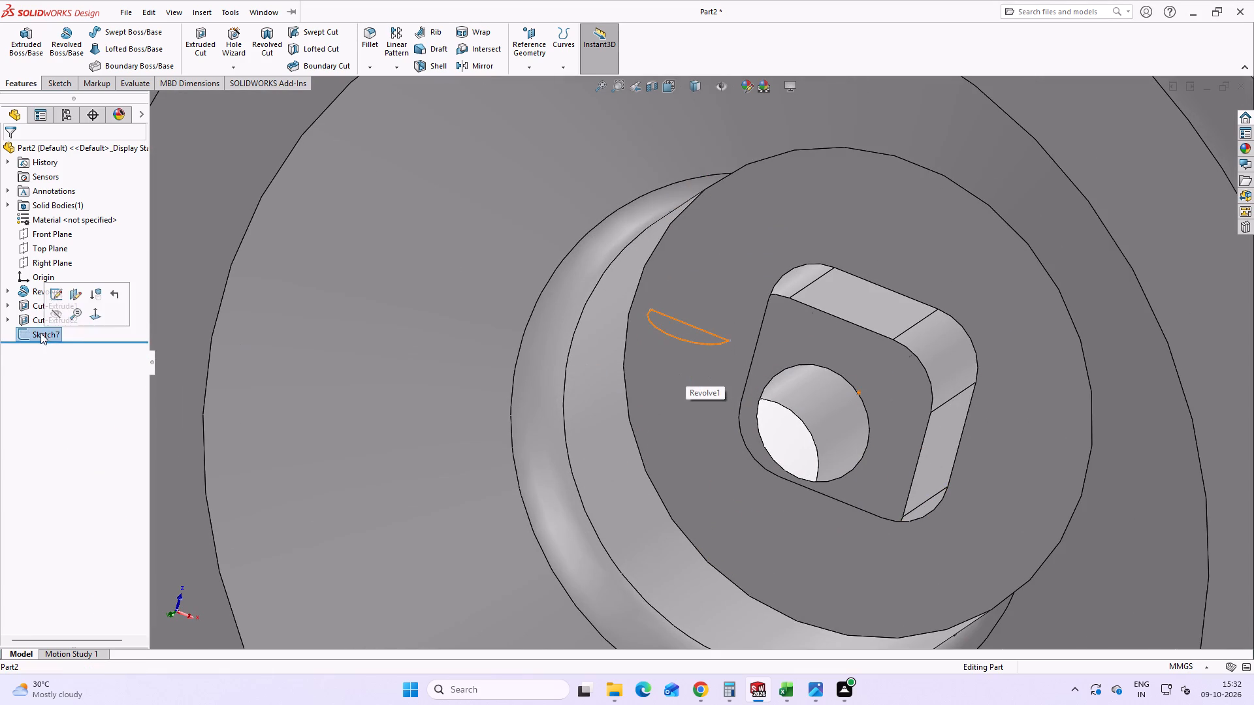
left_click(54, 296)
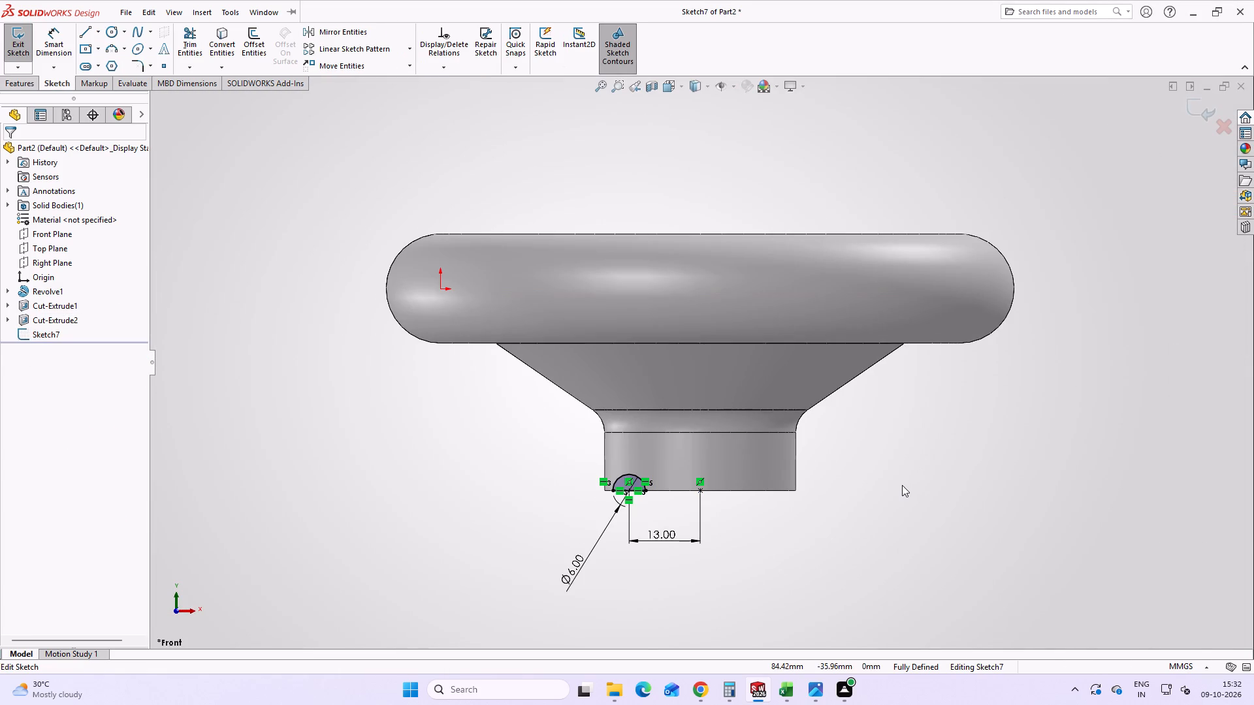
left_click(902, 485)
middle_click_drag(730, 529, 737, 478)
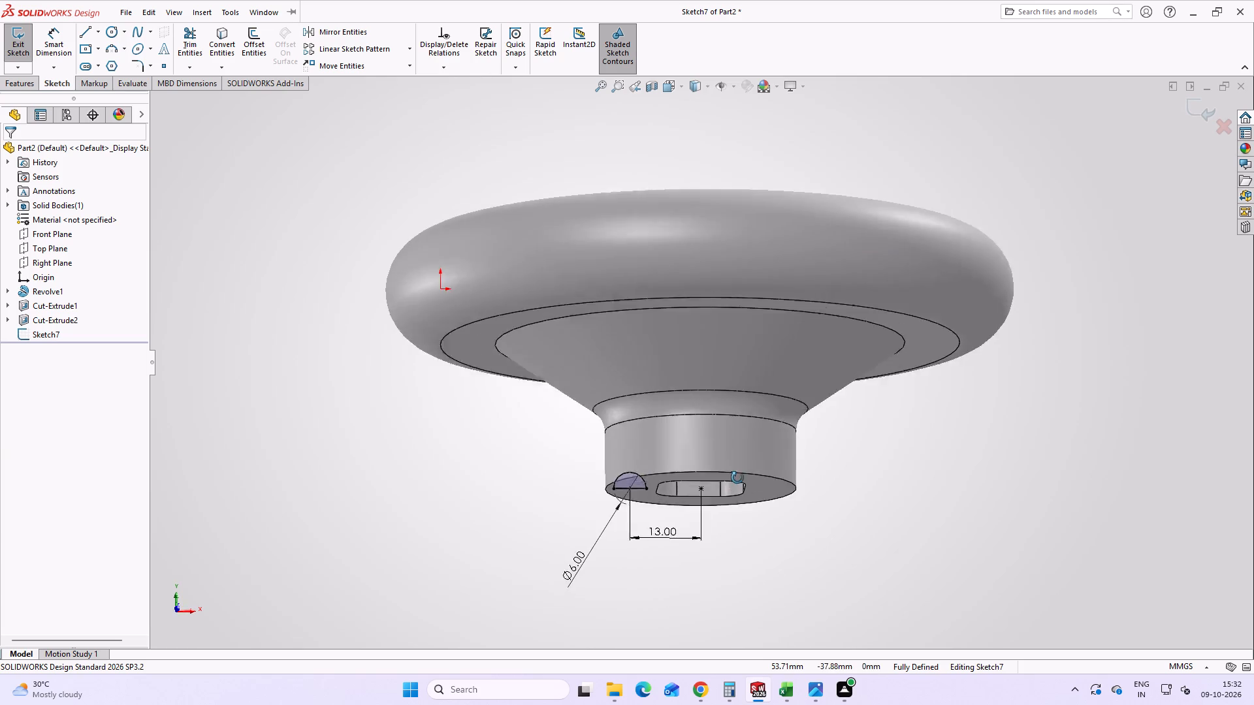
middle_click_drag(737, 478, 743, 435)
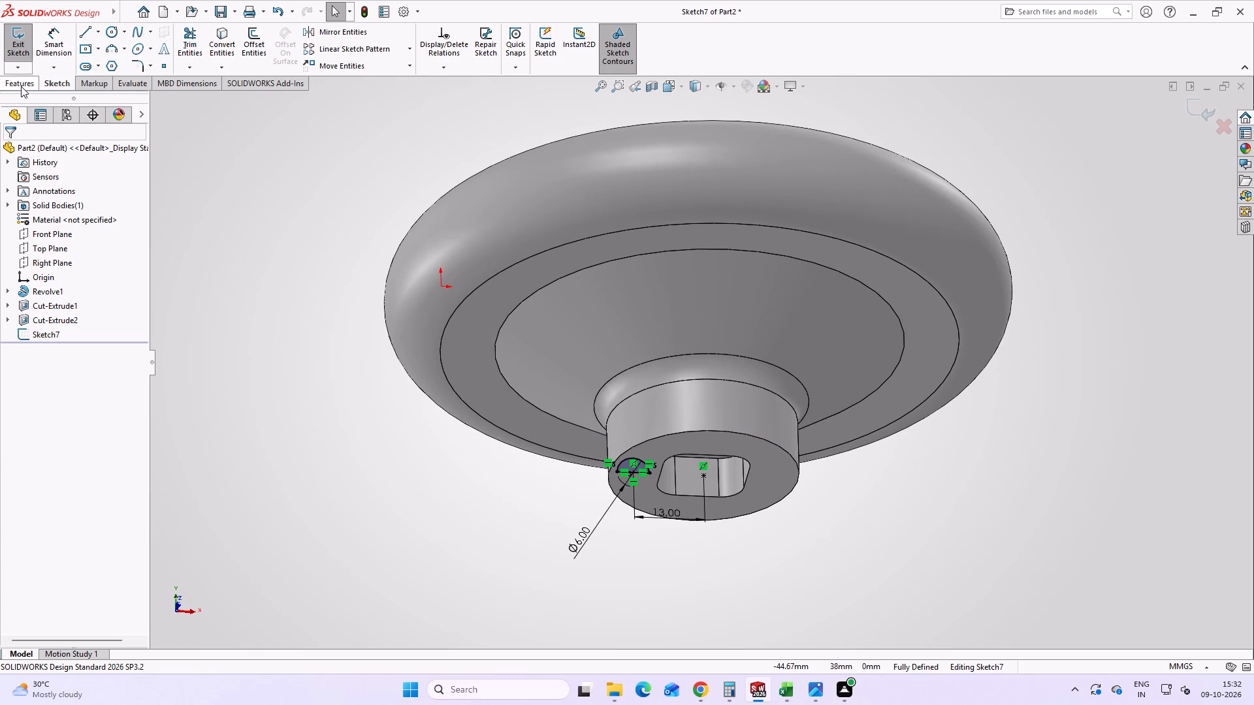
left_click(21, 86)
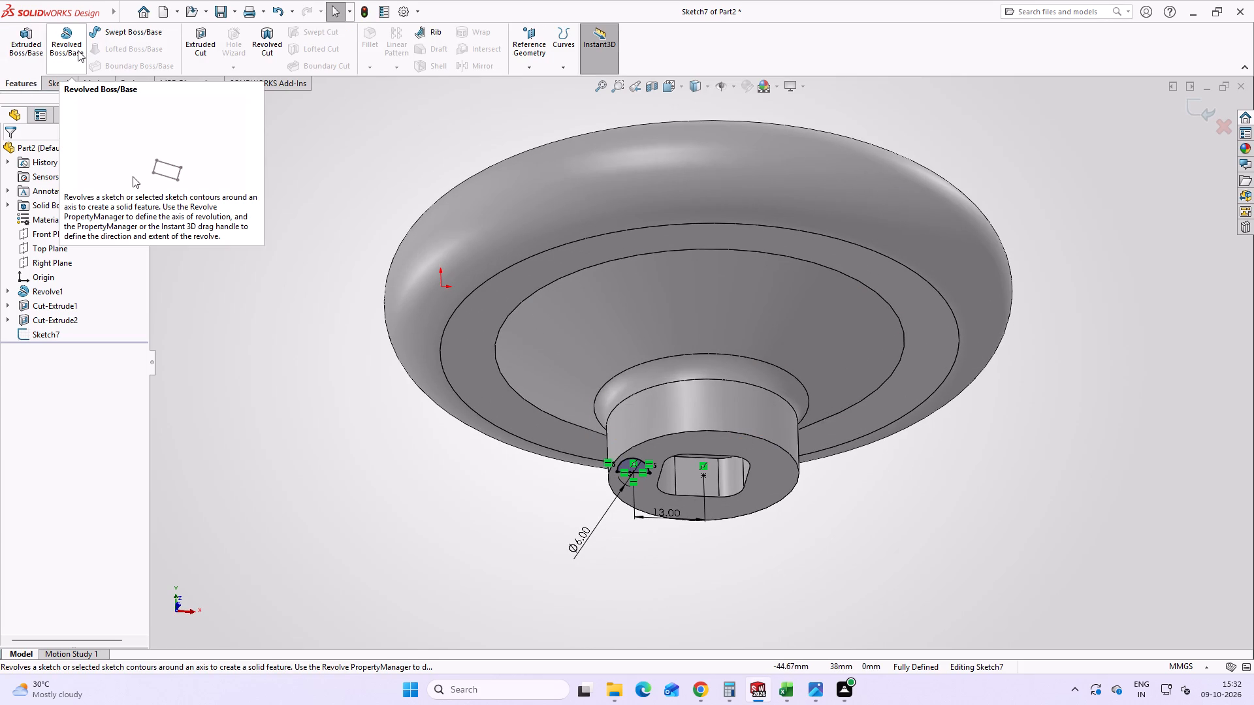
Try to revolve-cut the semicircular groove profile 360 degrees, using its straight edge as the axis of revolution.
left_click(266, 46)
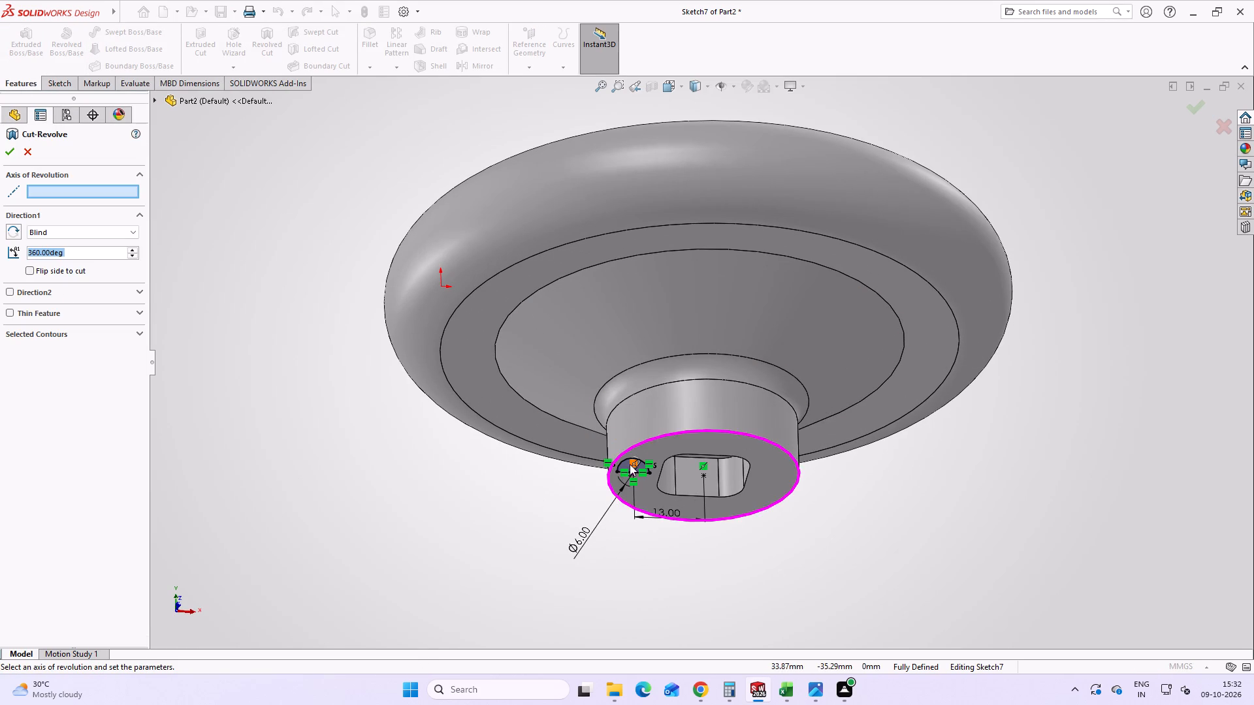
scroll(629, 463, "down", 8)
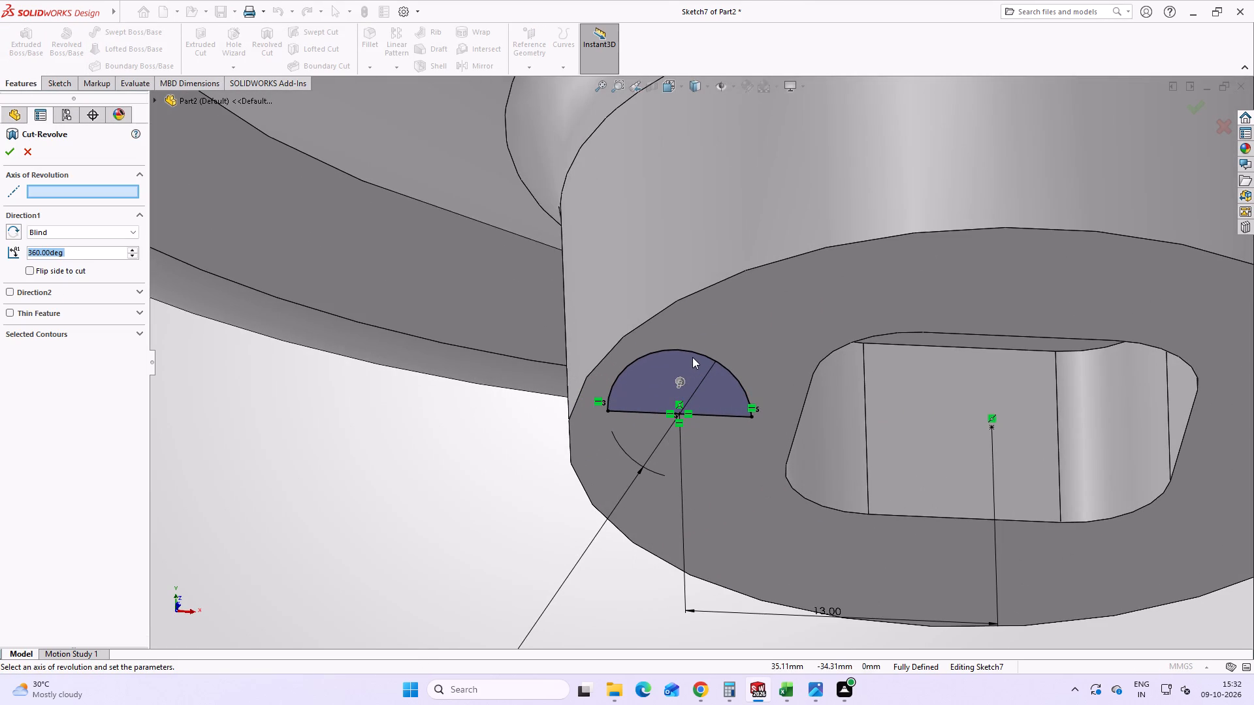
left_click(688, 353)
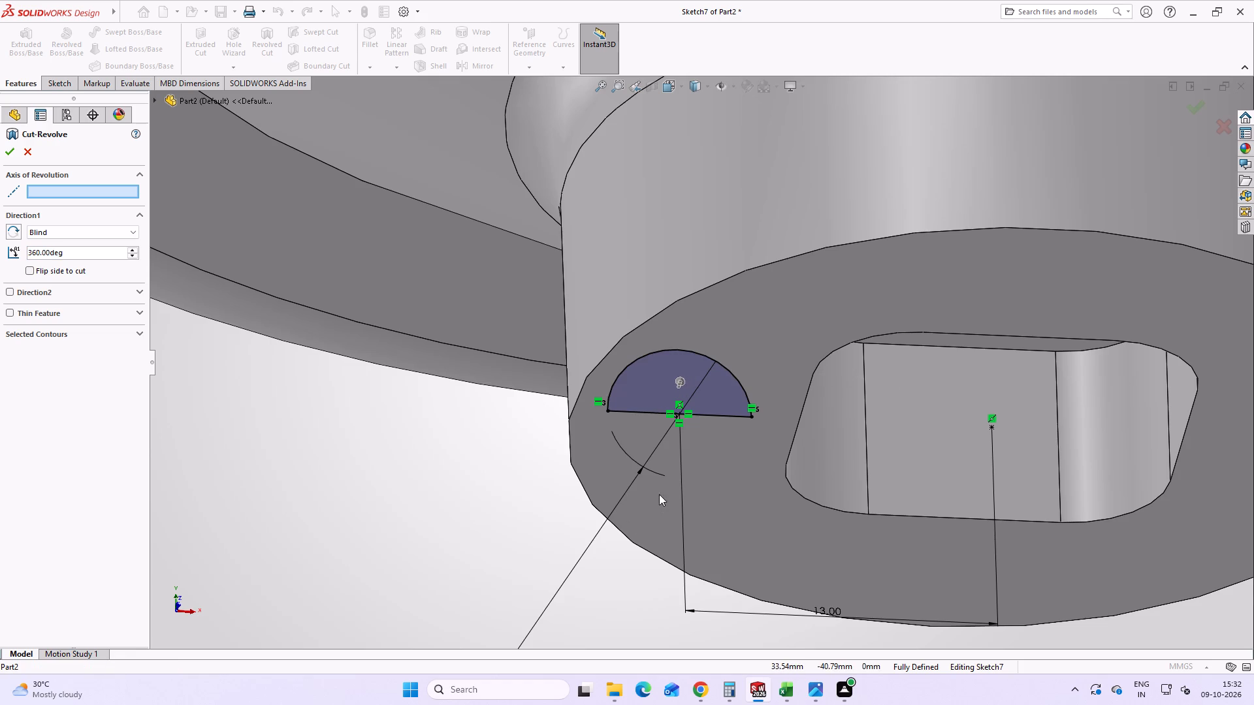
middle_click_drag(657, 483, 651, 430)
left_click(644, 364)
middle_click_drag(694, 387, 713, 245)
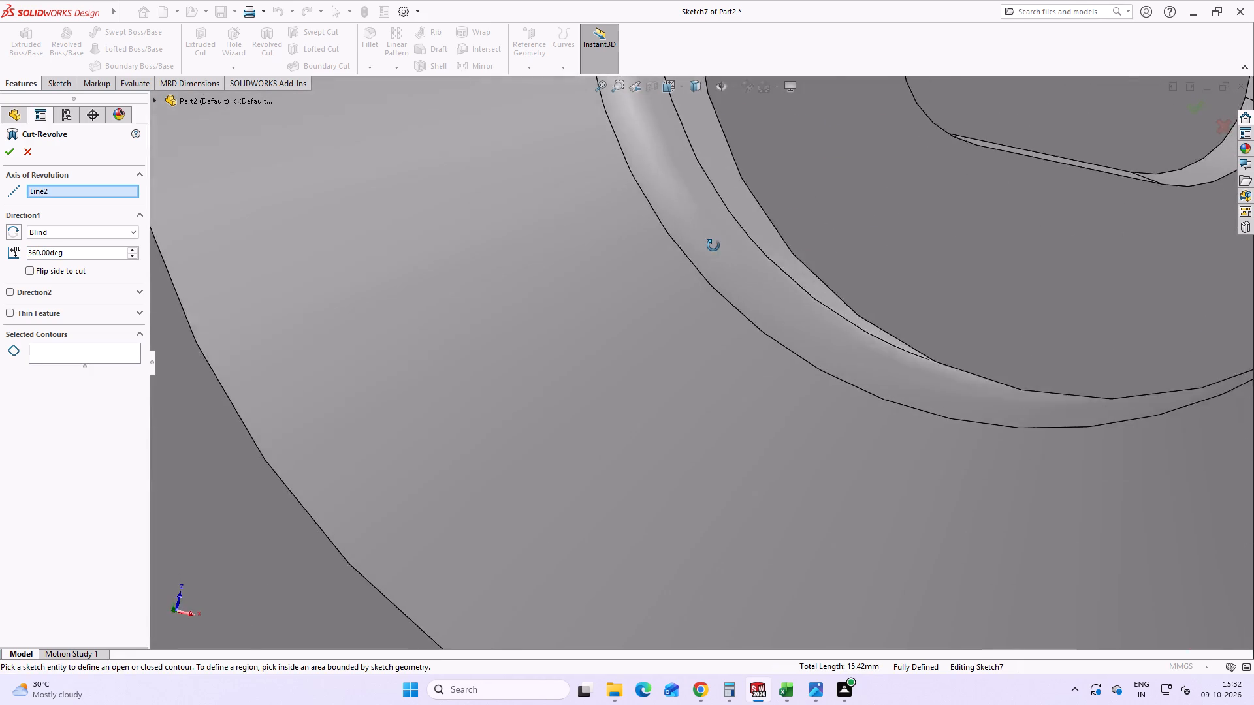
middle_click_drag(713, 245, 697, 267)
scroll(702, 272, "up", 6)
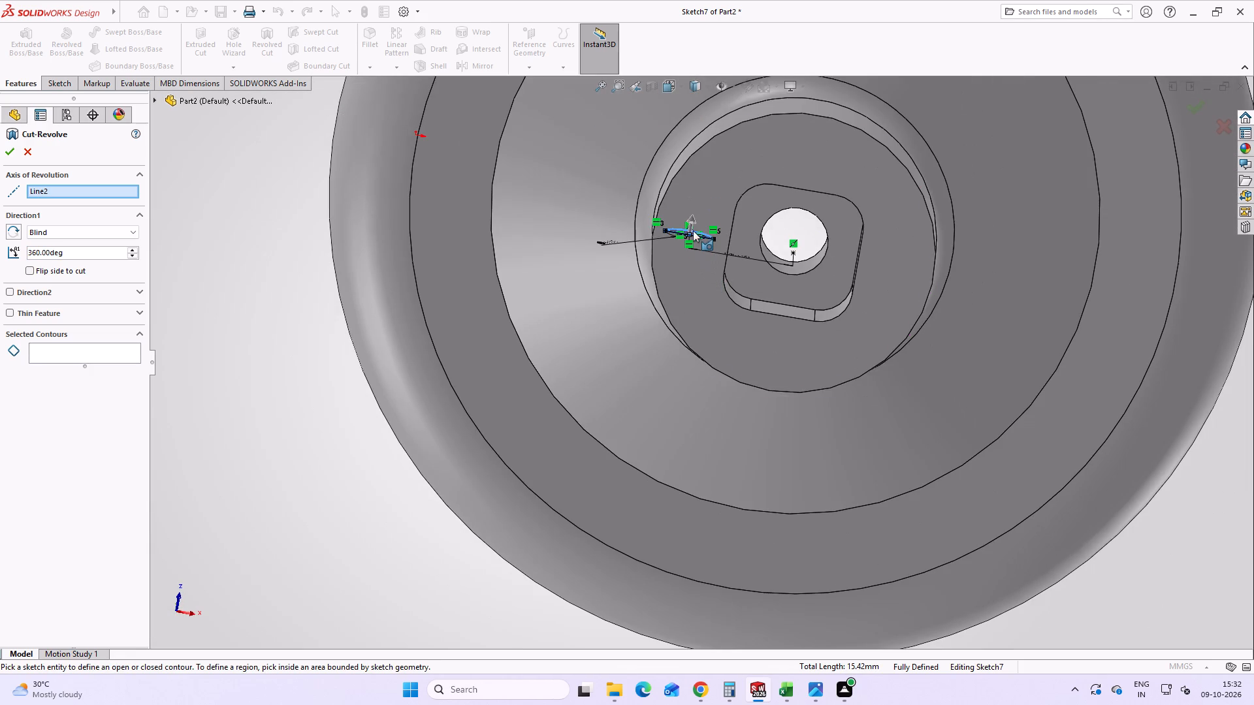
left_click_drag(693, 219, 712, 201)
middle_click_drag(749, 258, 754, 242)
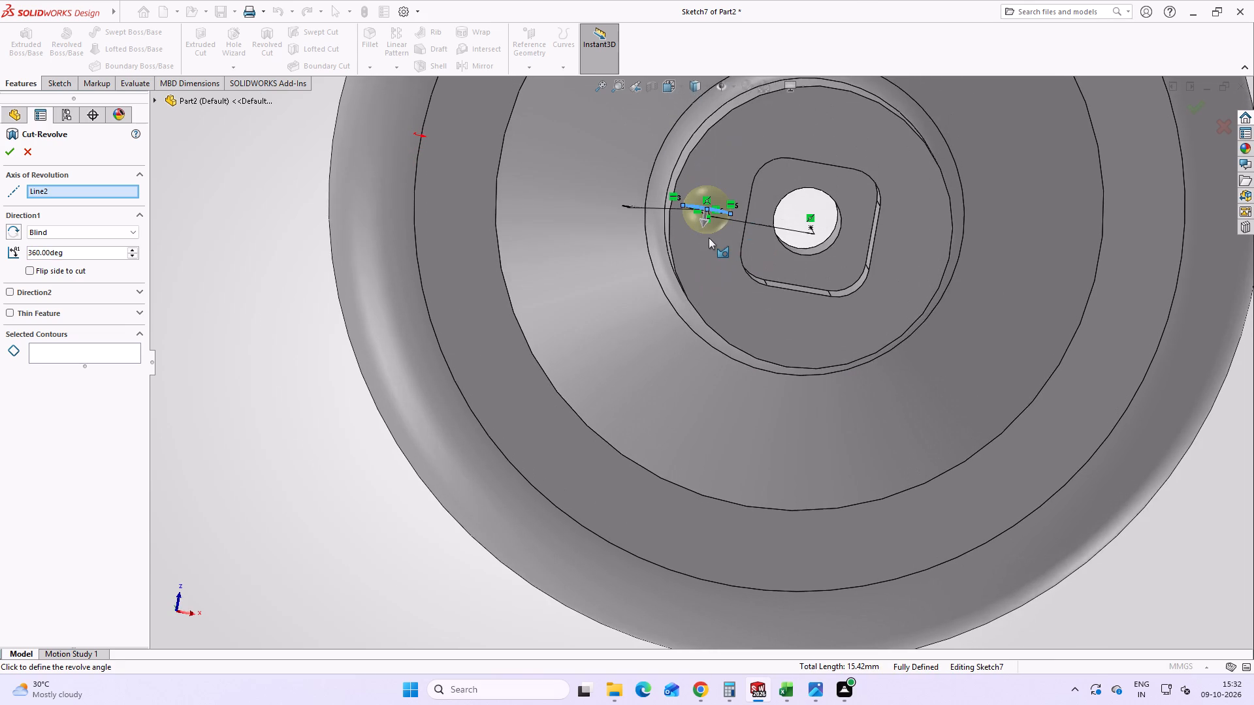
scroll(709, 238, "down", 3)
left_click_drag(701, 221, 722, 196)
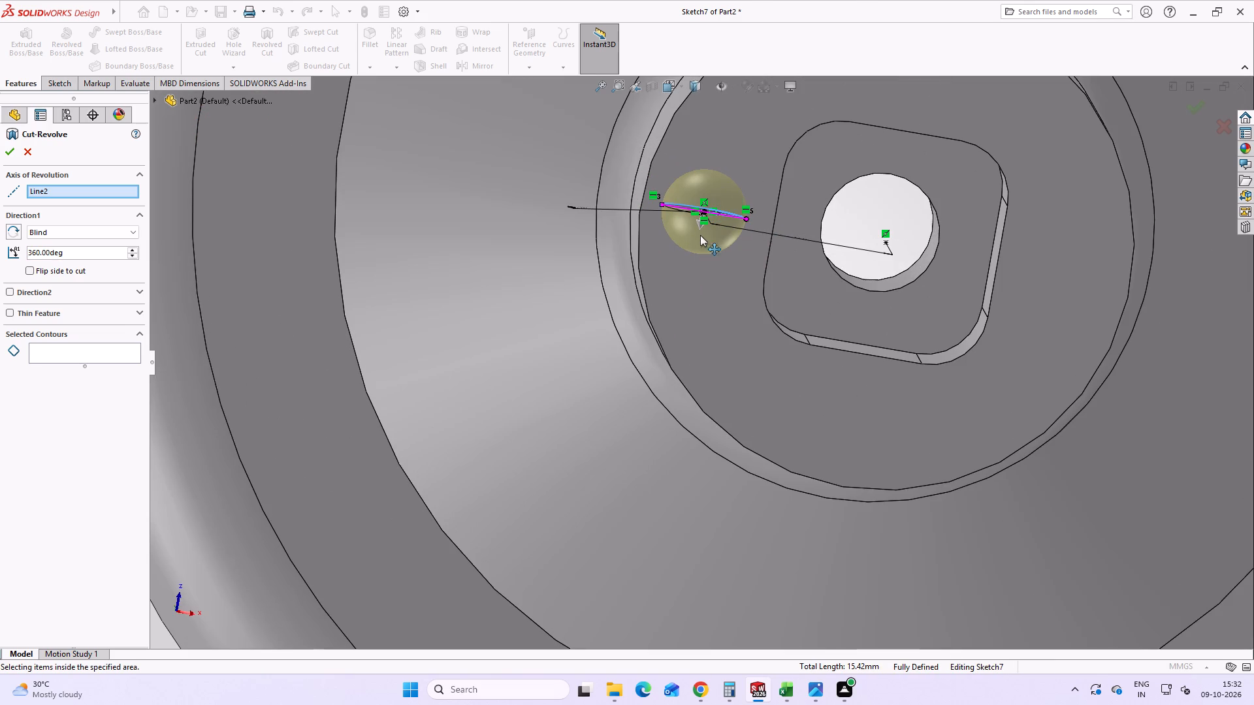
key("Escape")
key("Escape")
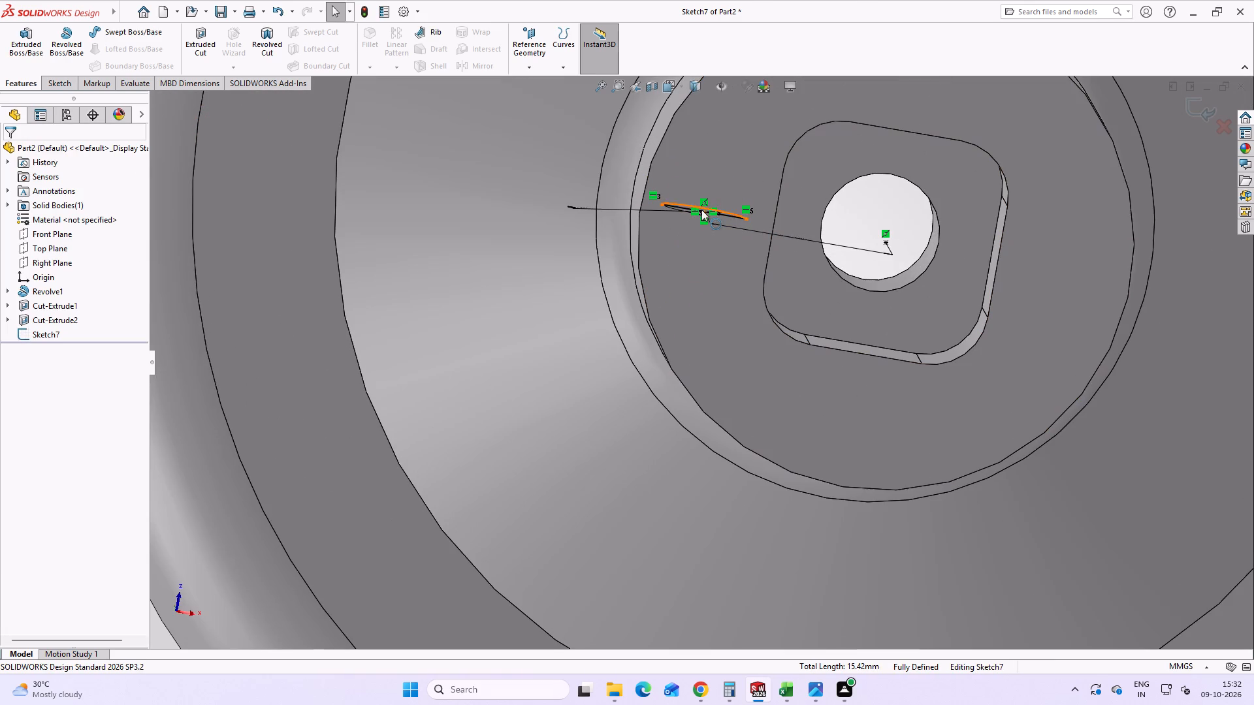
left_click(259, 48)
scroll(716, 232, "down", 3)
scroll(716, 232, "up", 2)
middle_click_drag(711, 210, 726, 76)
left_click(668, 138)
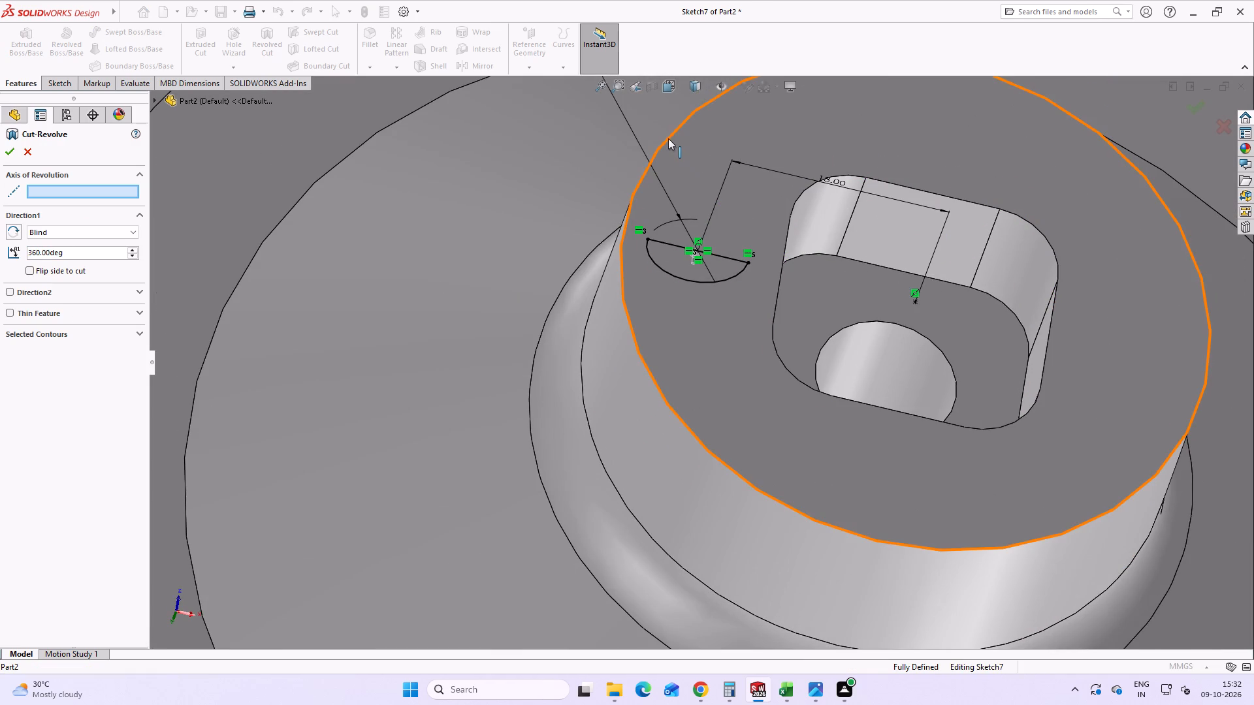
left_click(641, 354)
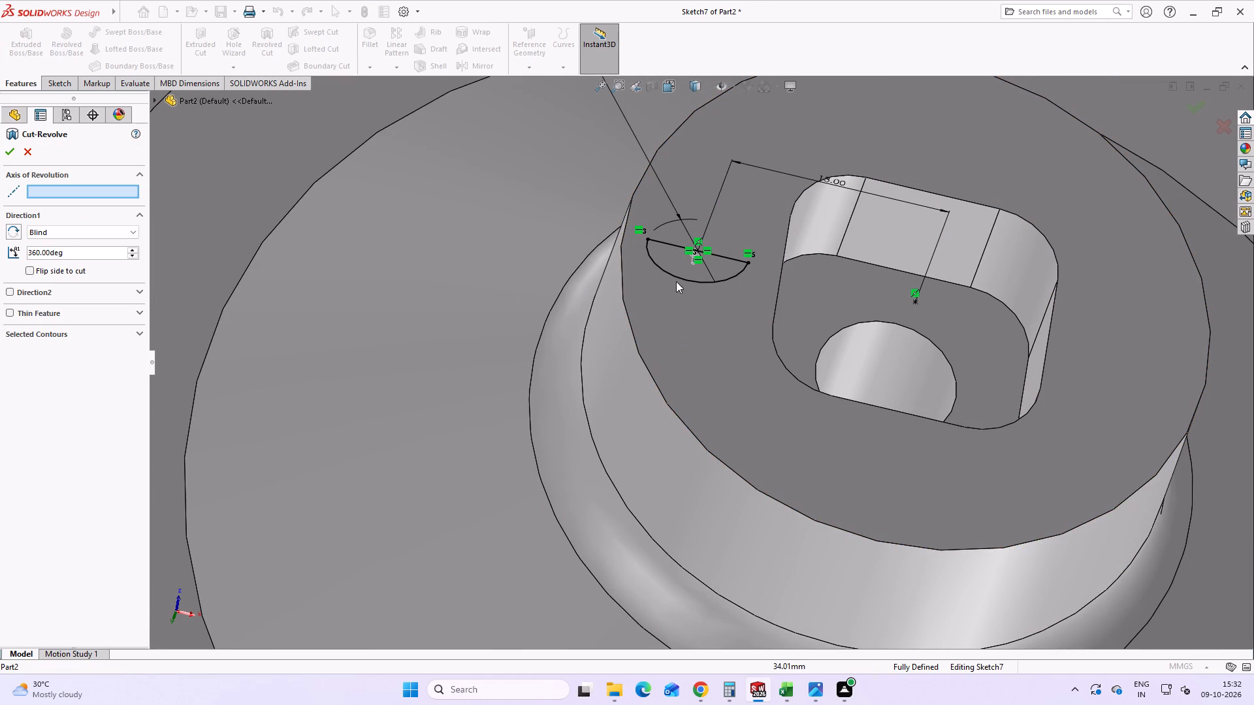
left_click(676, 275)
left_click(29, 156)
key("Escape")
Examine the semicircular profile's placement on the hub's end face from several angles, closing its sketch along the way.
scroll(795, 316, "up", 2)
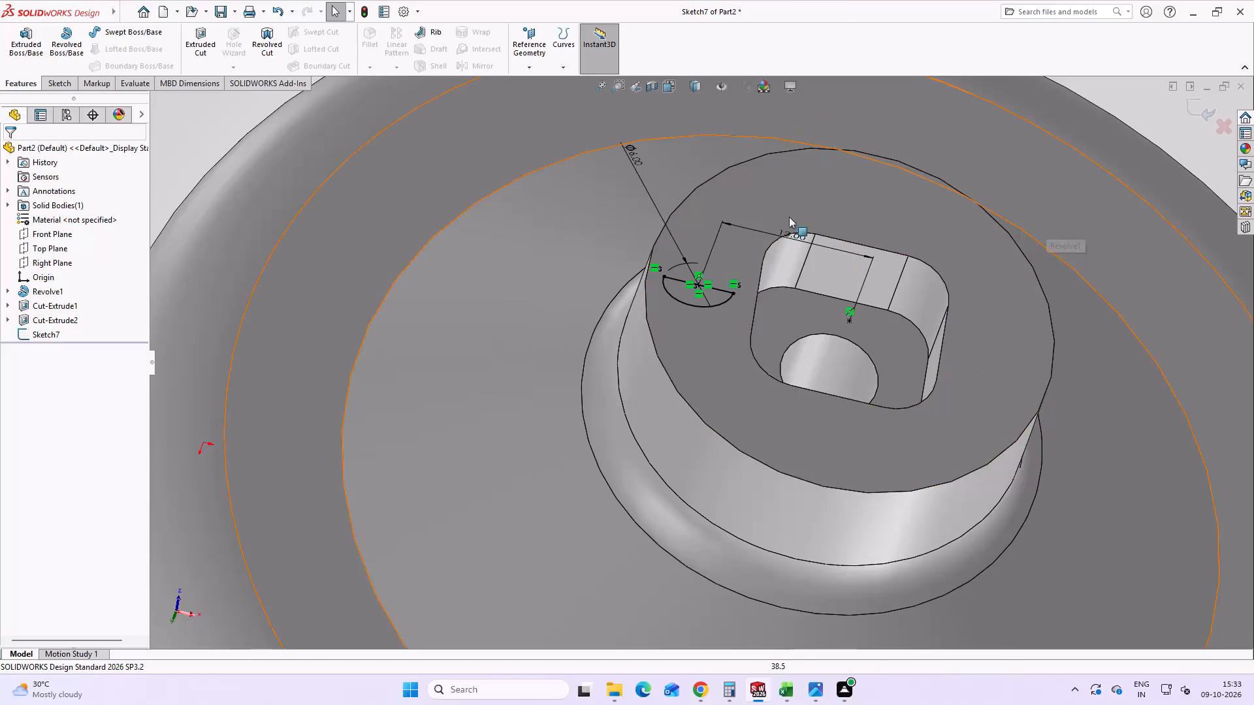
middle_click_drag(730, 312, 721, 305)
scroll(749, 313, "down", 3)
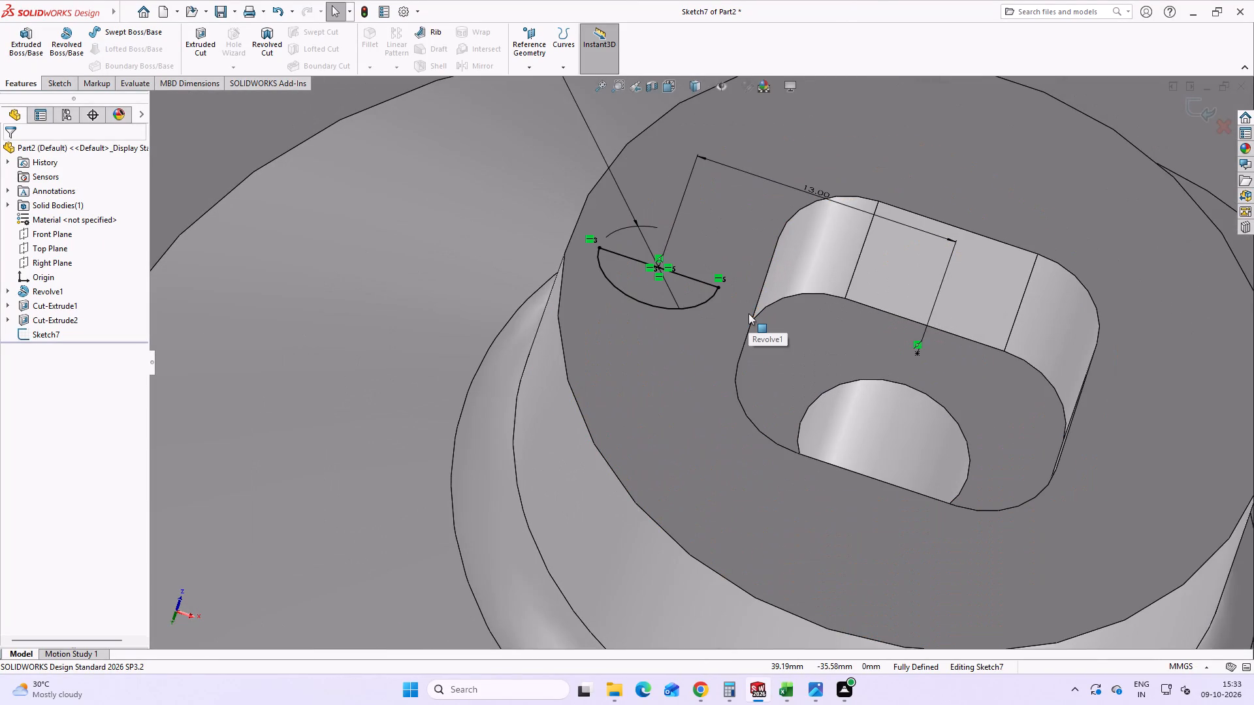
scroll(748, 313, "up", 1)
scroll(649, 327, "down", 3)
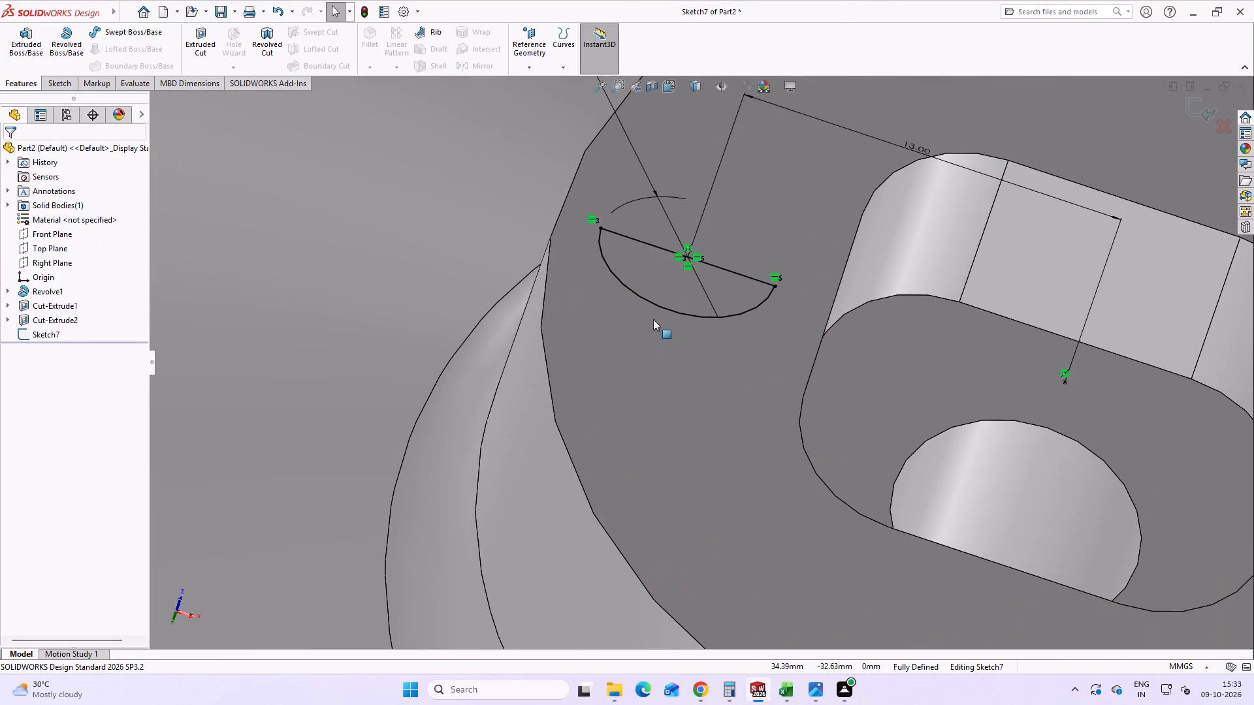
left_click(661, 251)
scroll(660, 272, "up", 5)
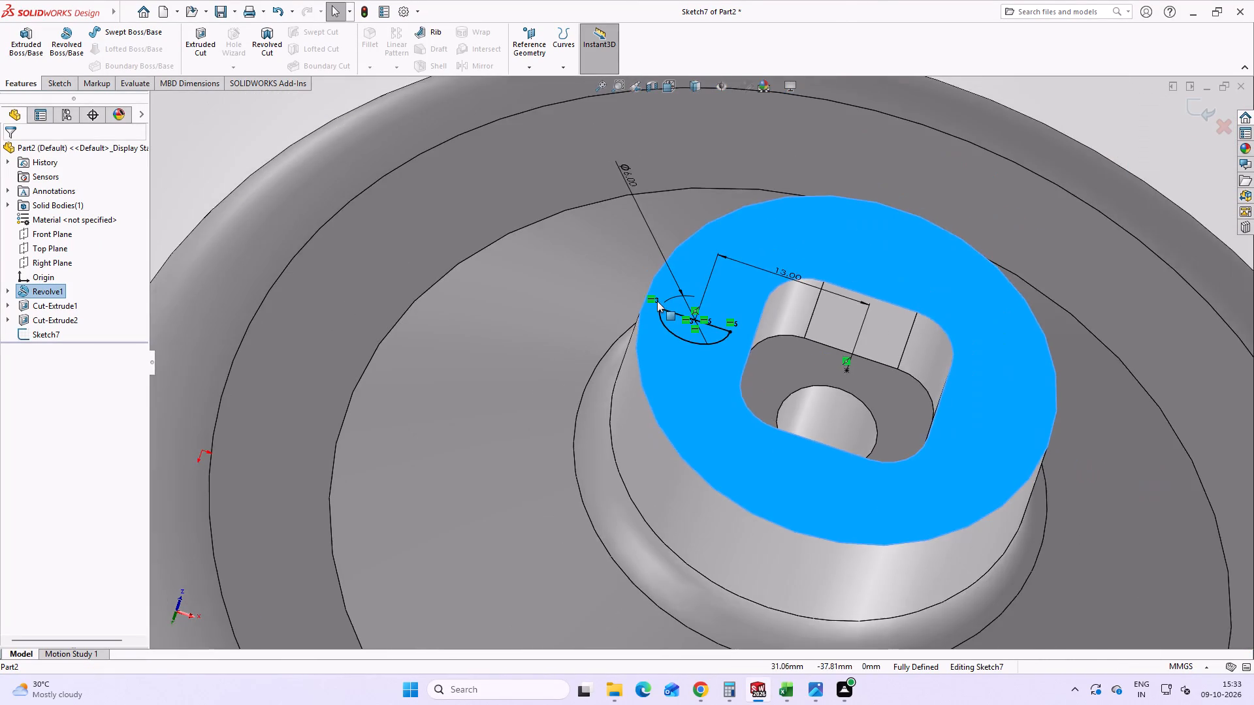
scroll(657, 301, "up", 3)
left_click(414, 176)
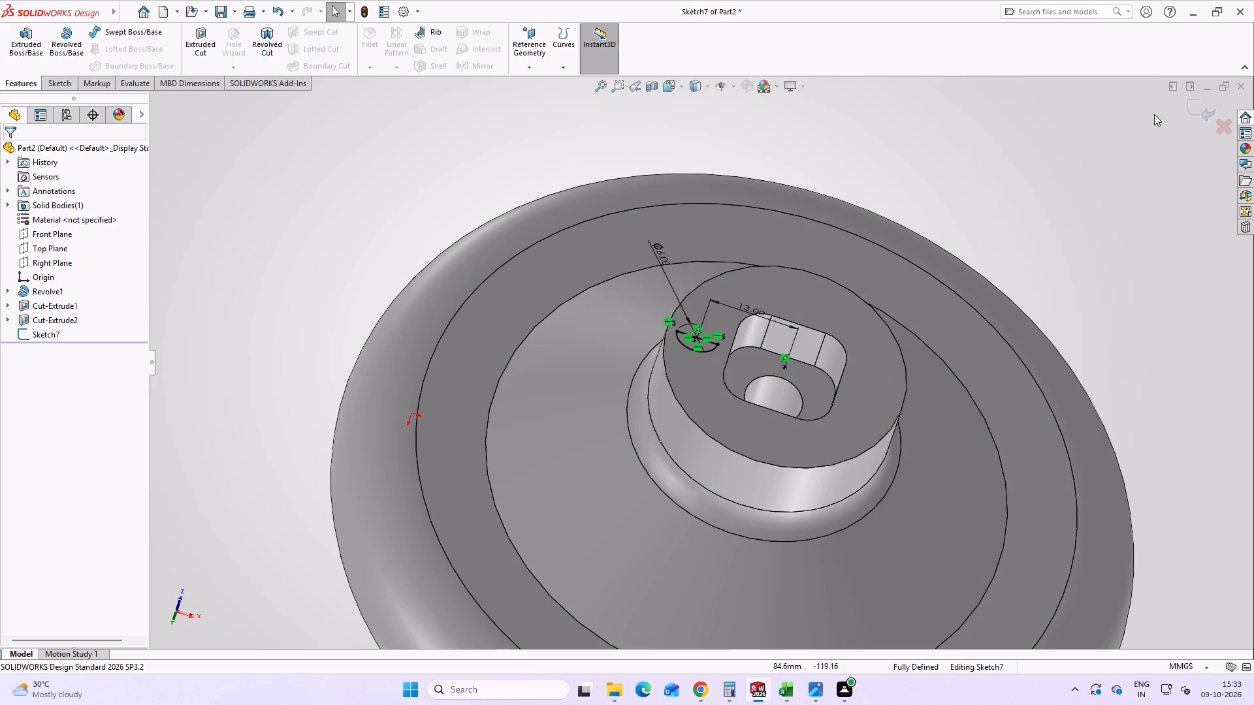
left_click(1204, 107)
scroll(732, 338, "down", 4)
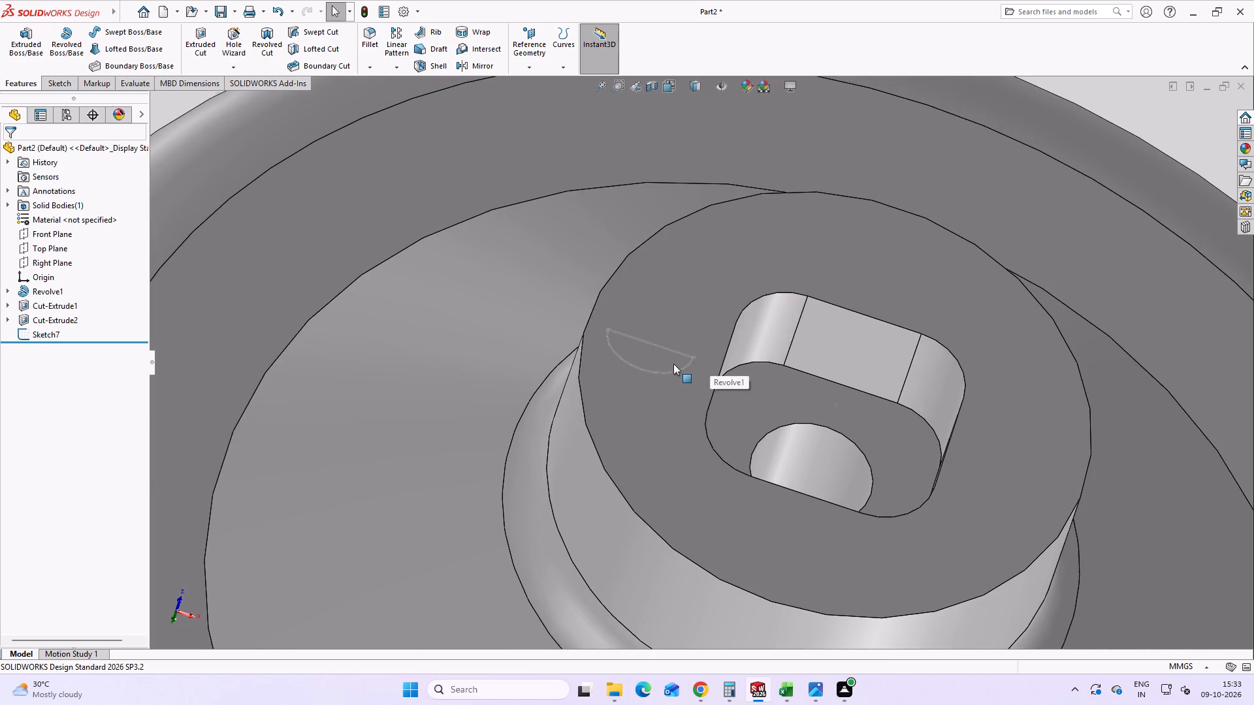
middle_click_drag(673, 364, 671, 282)
scroll(689, 306, "up", 1)
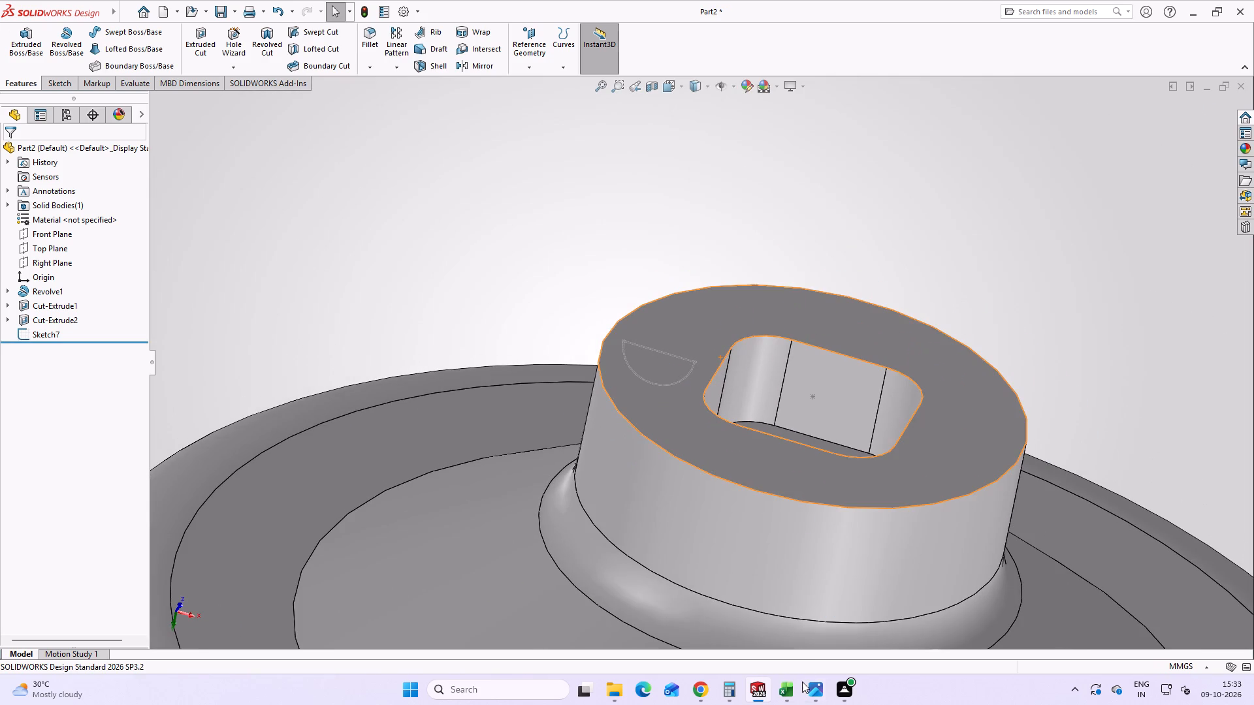
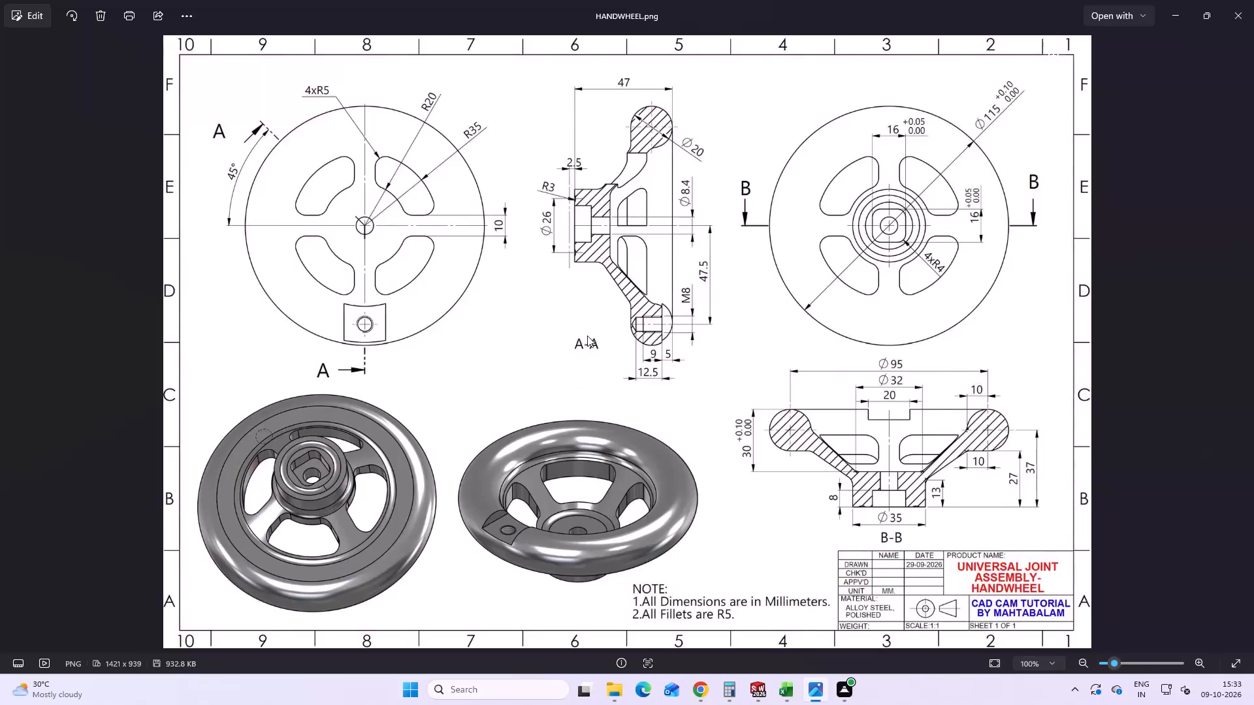
Switch from the handwheel drawing to SOLIDWORKS and open the hub's semicircular profile, Sketch7, for editing.
scroll(866, 435, "down", 2)
scroll(866, 435, "up", 1)
scroll(866, 435, "down", 1)
left_click(1177, 17)
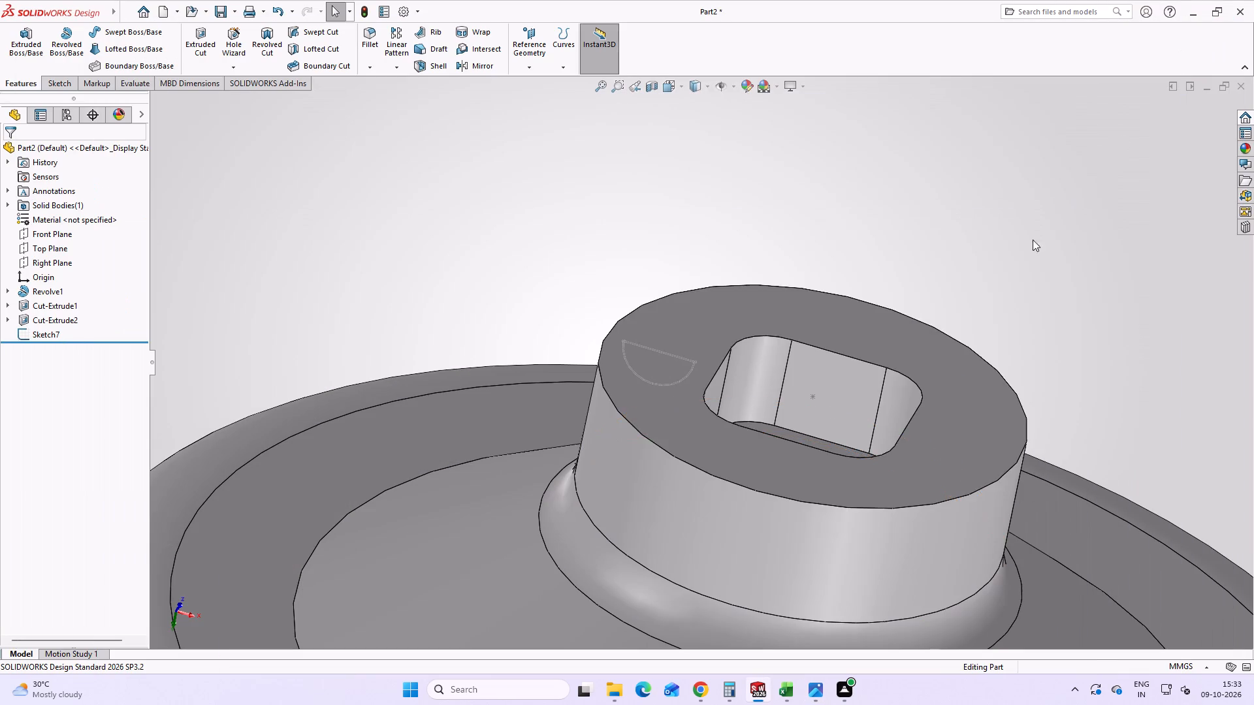
left_click(727, 320)
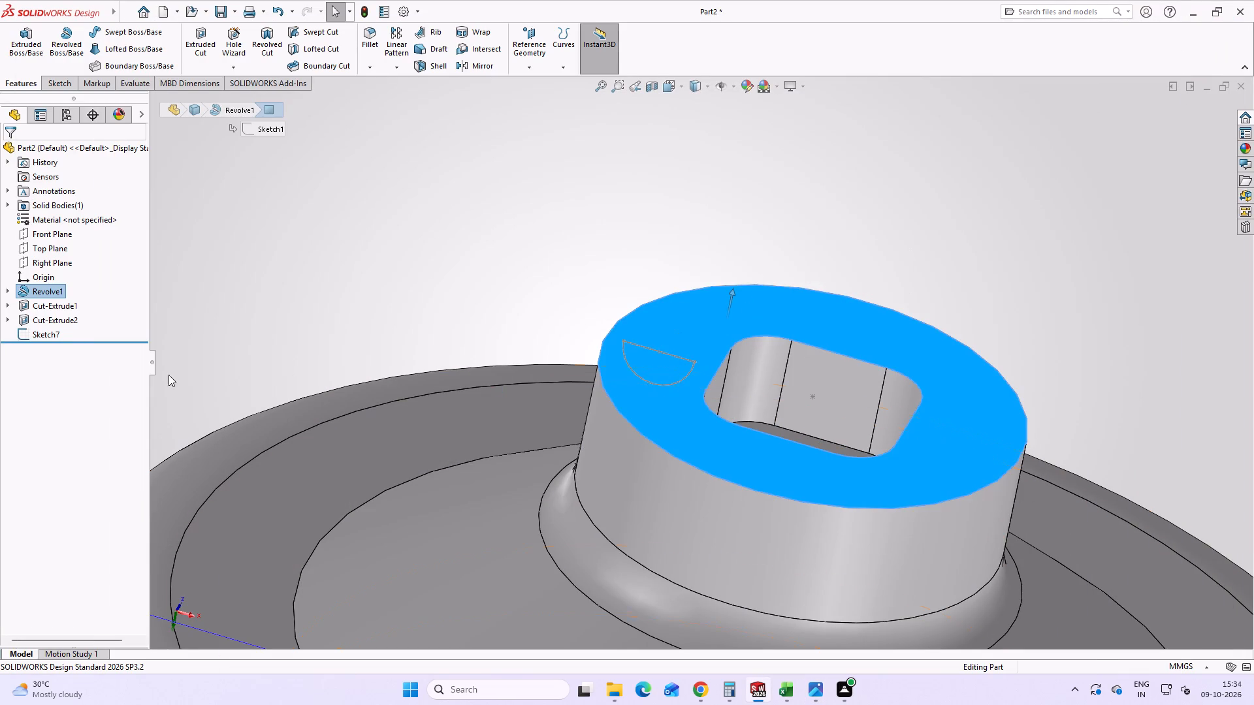
left_click(273, 293)
left_click(51, 333)
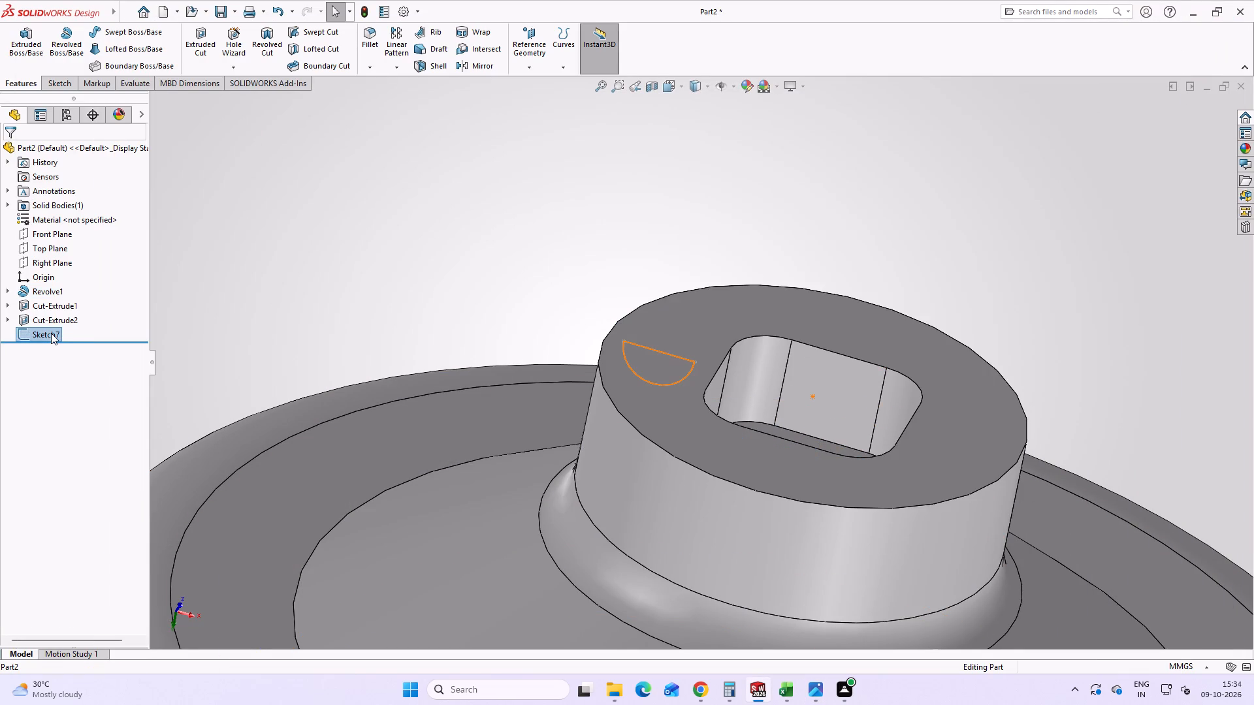
left_click(66, 298)
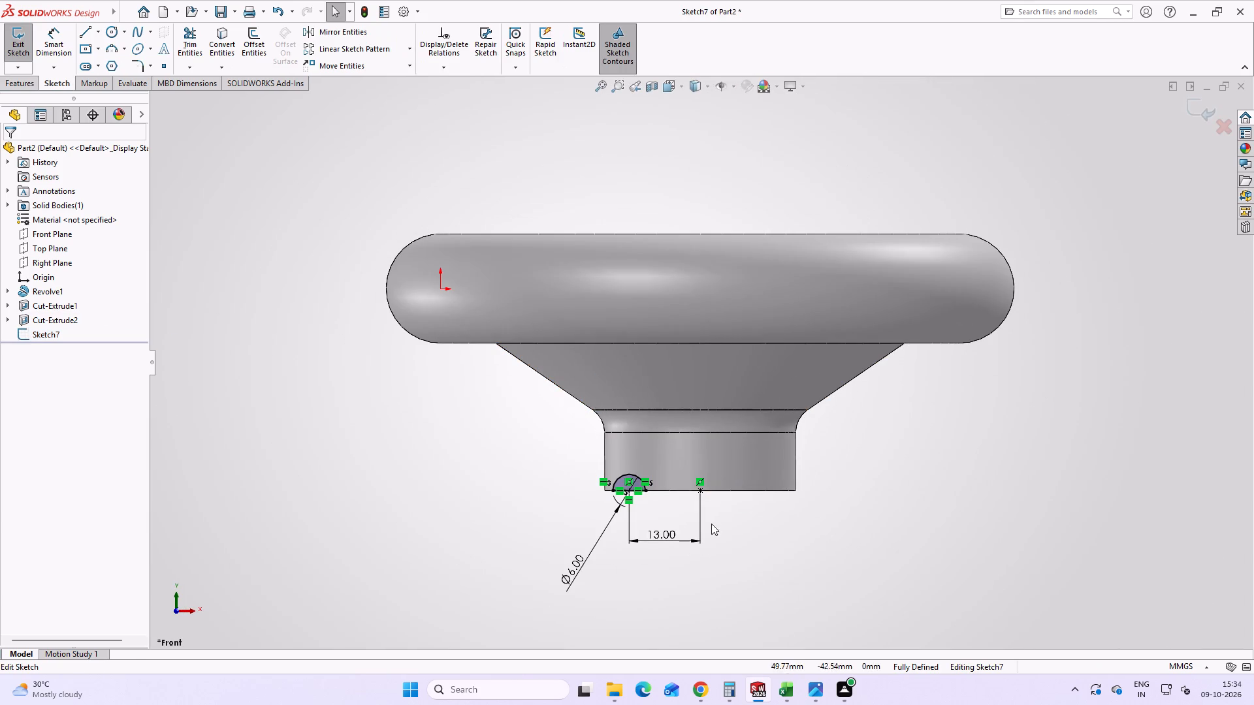
left_click_drag(750, 540, 765, 540)
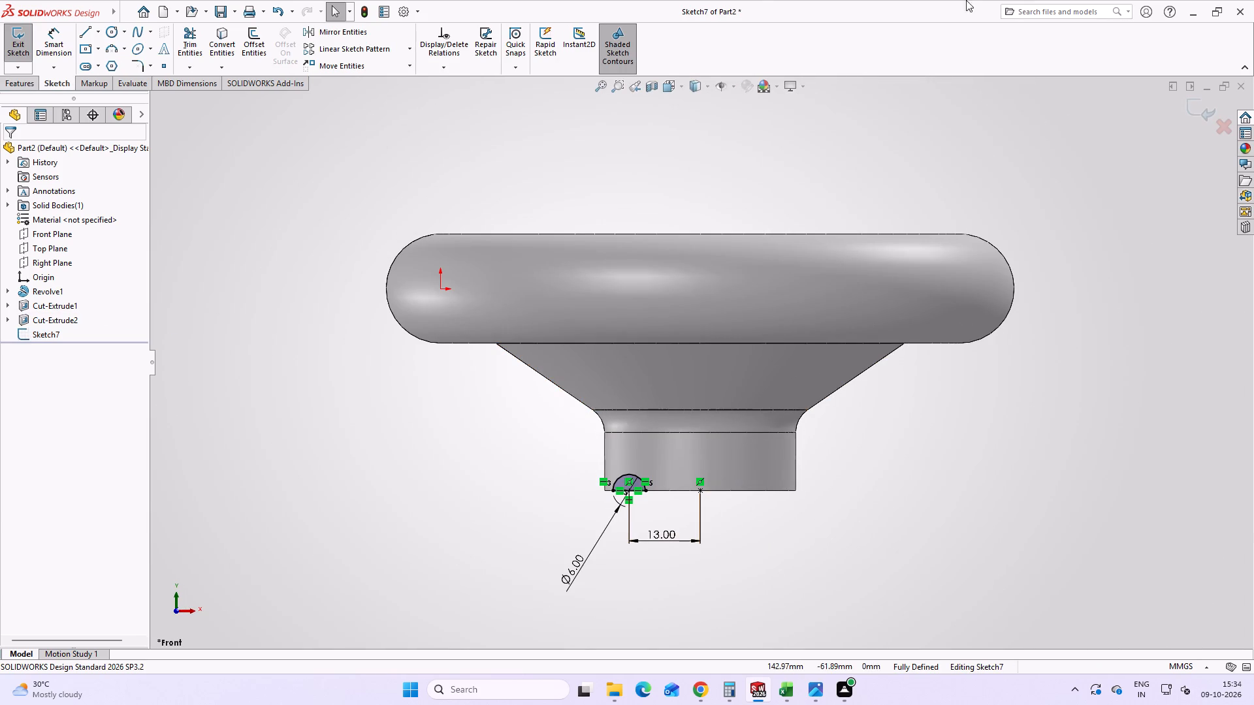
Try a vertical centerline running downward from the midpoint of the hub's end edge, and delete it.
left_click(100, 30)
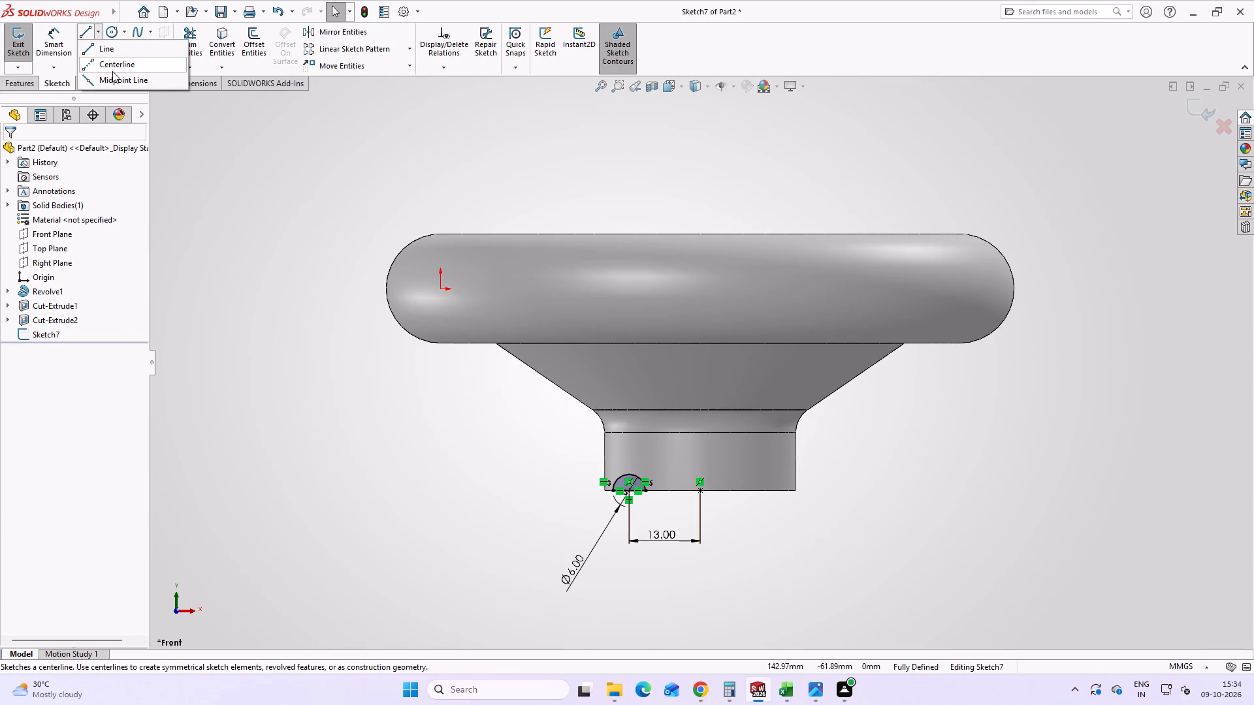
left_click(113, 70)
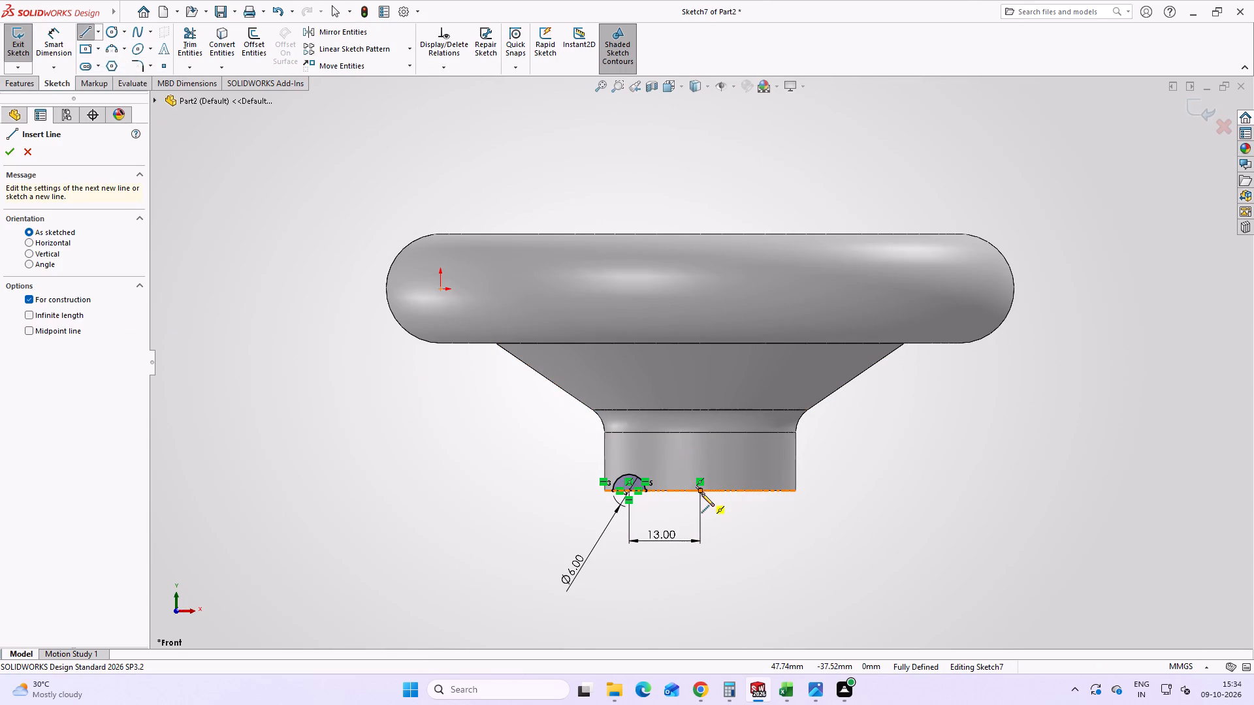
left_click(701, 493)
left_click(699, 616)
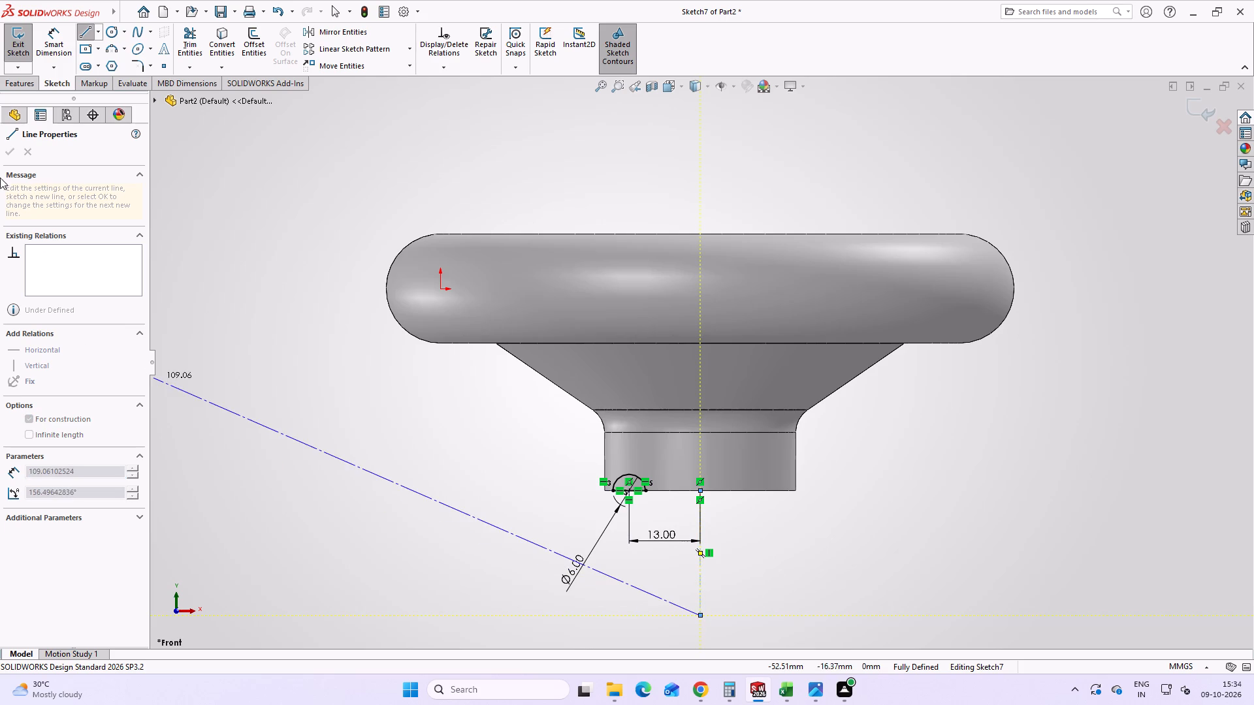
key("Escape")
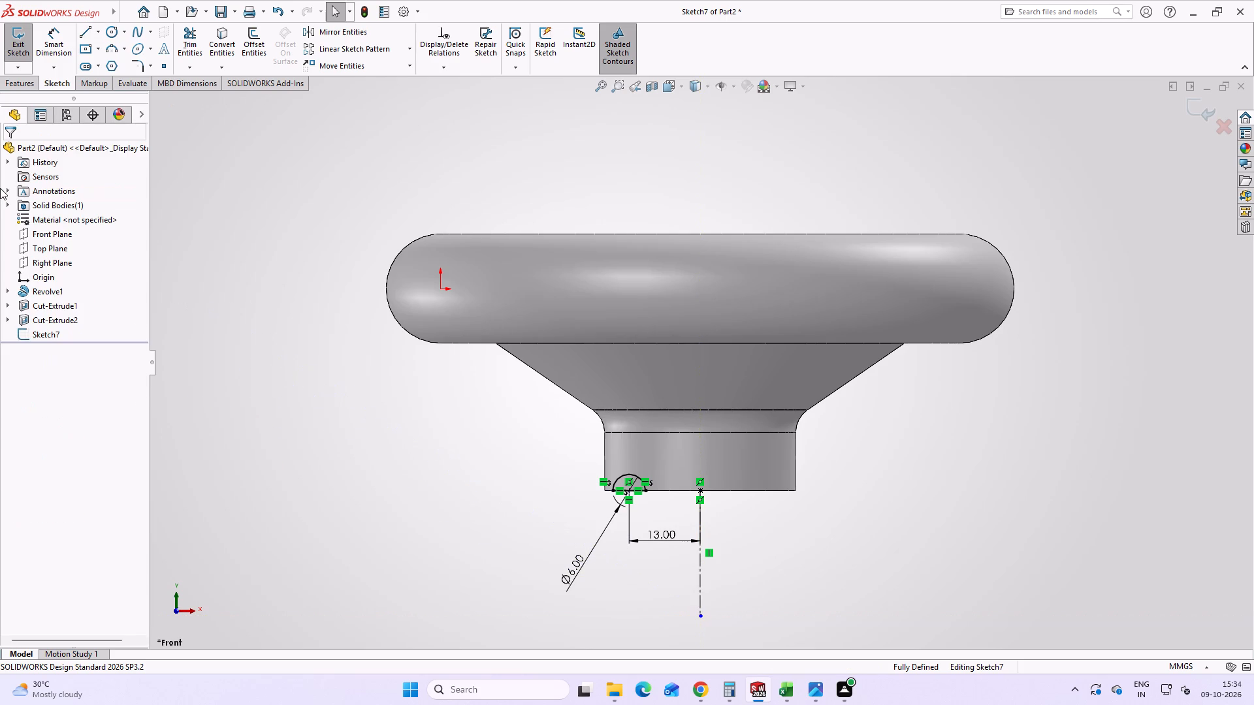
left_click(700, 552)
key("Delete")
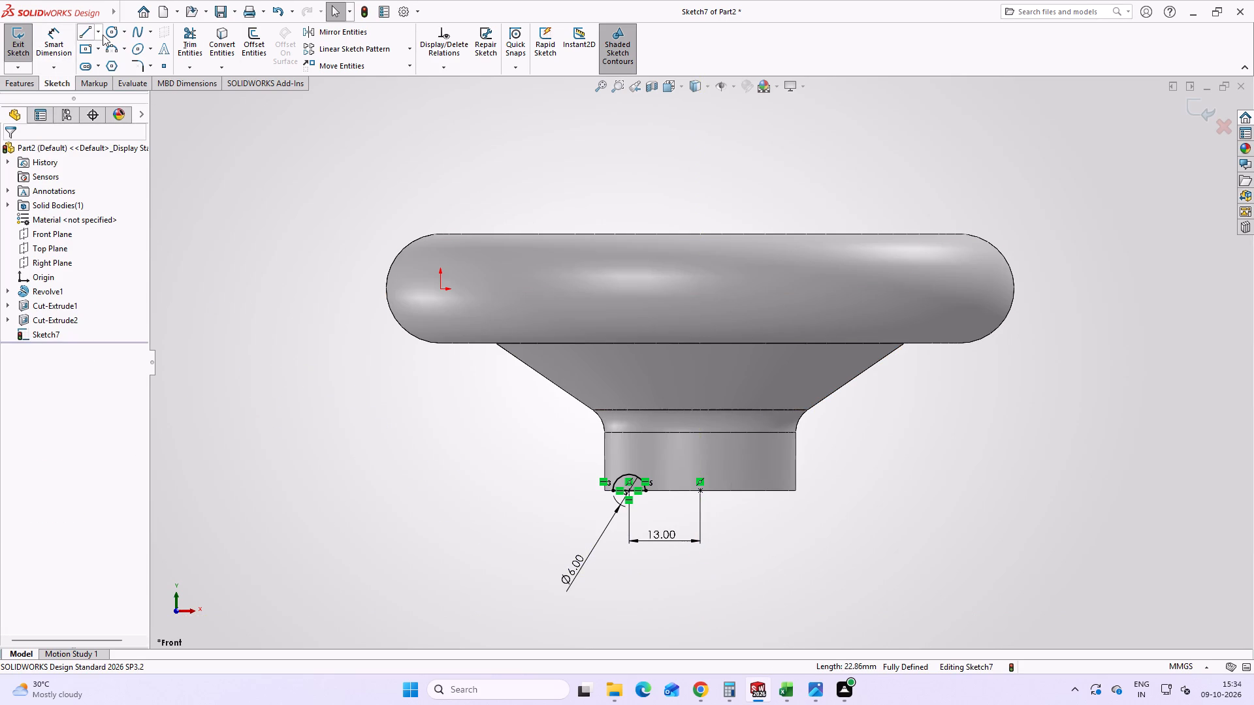
Draw a vertical centerline about 37.5 mm long along the hub's axis, crossing its end face.
left_click(103, 35)
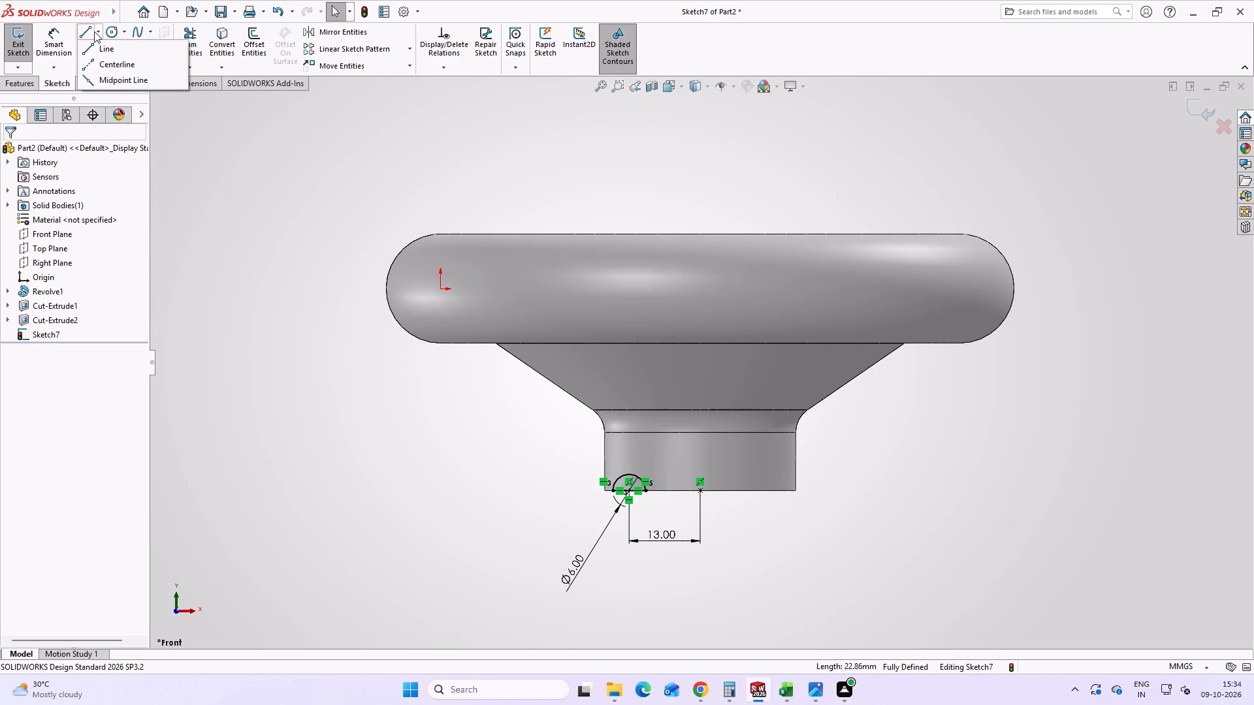
left_click(99, 59)
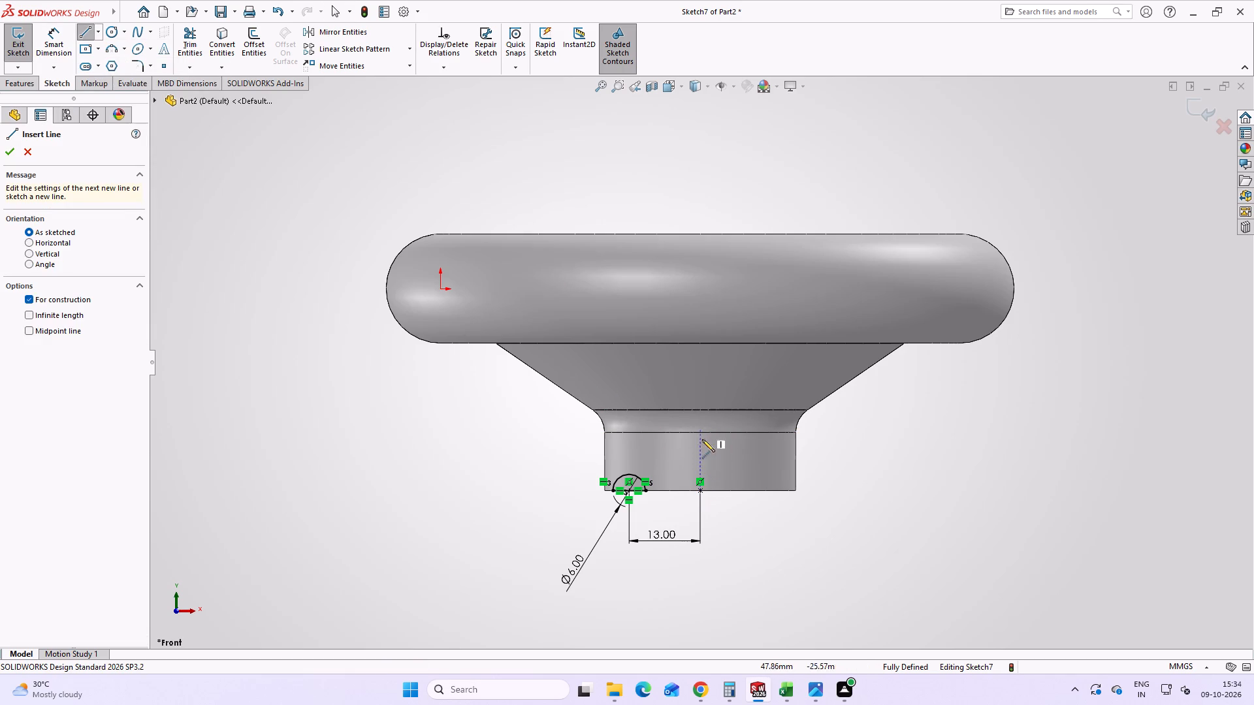
left_click(701, 421)
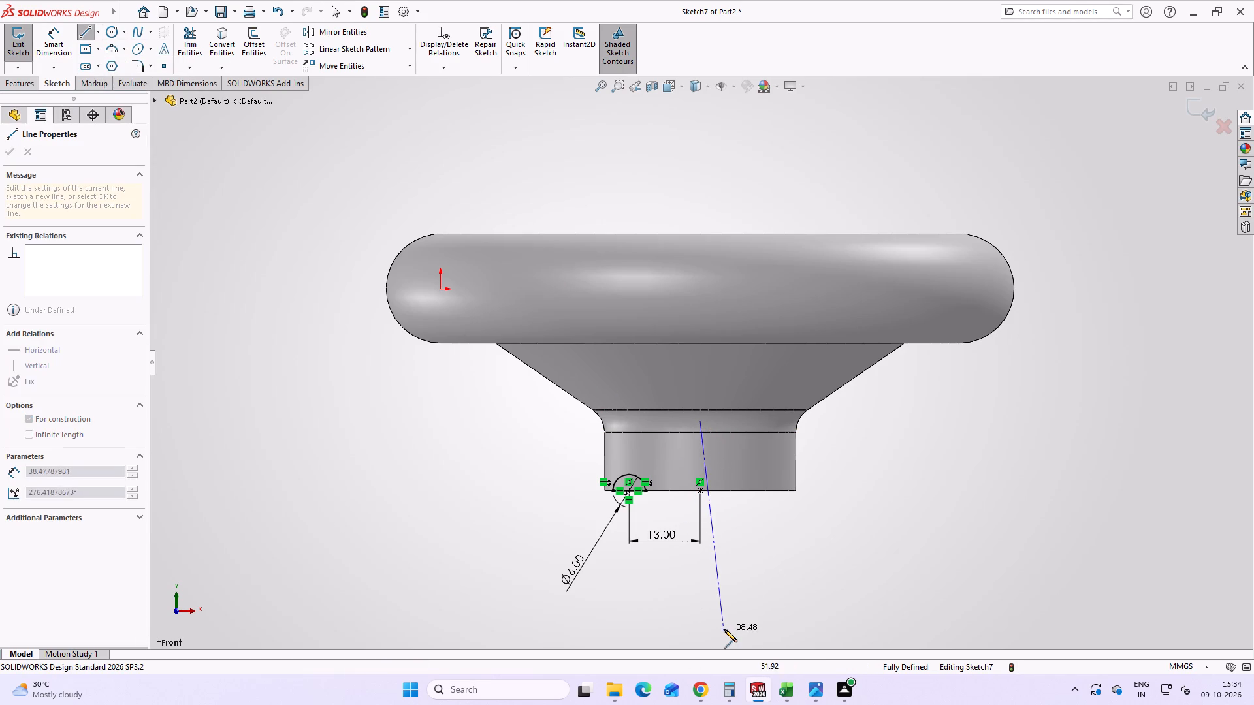
left_click(701, 626)
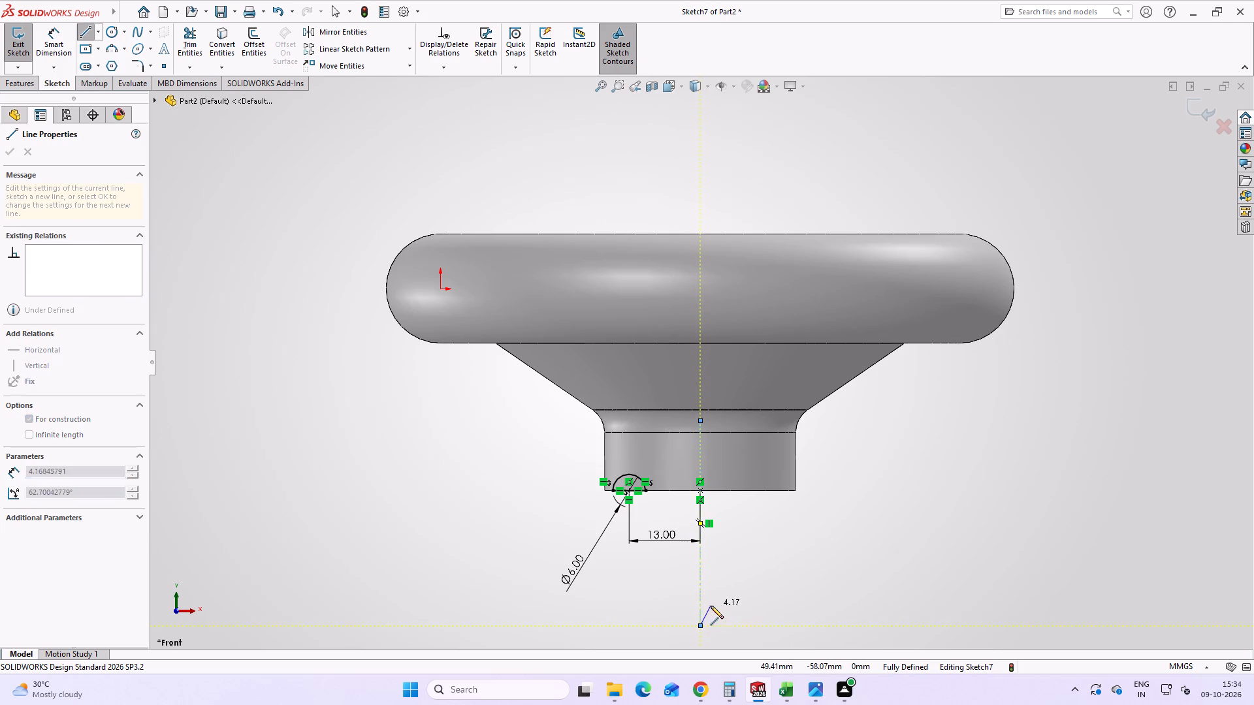
key("Escape")
Make a 360° revolved cut of the semicircular profile around the centerline to groove the hub's end face.
left_click(12, 84)
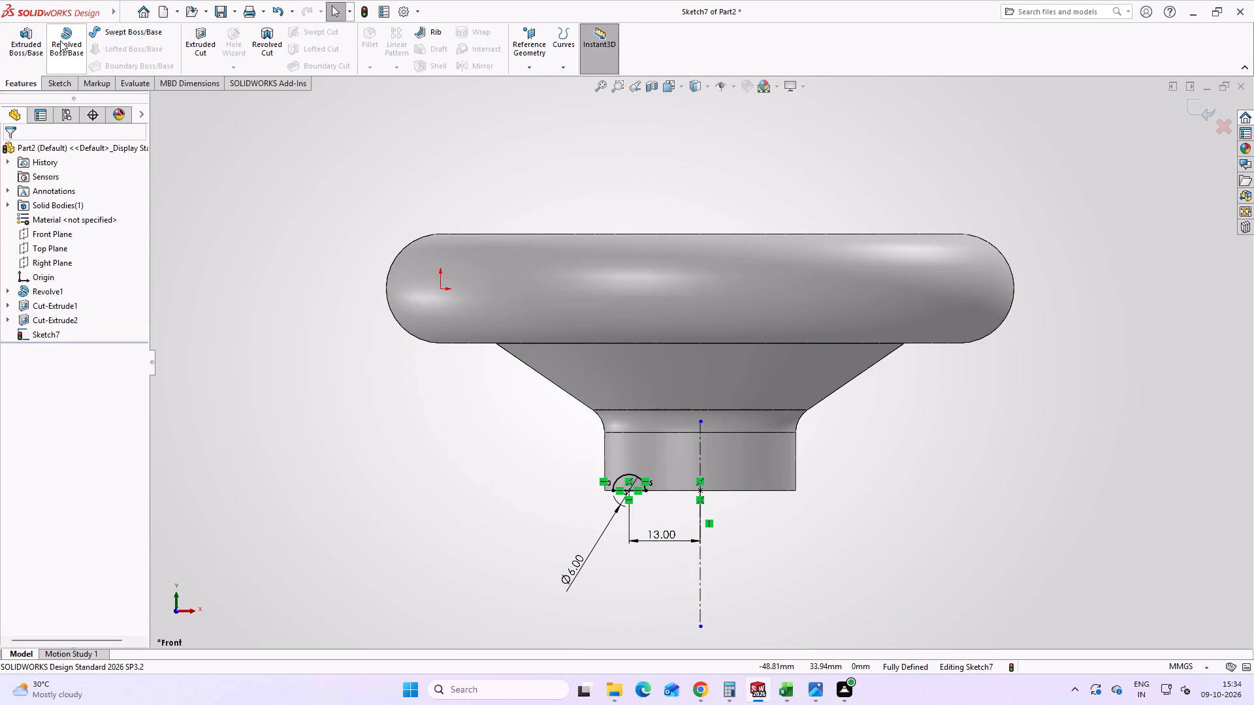
left_click(253, 50)
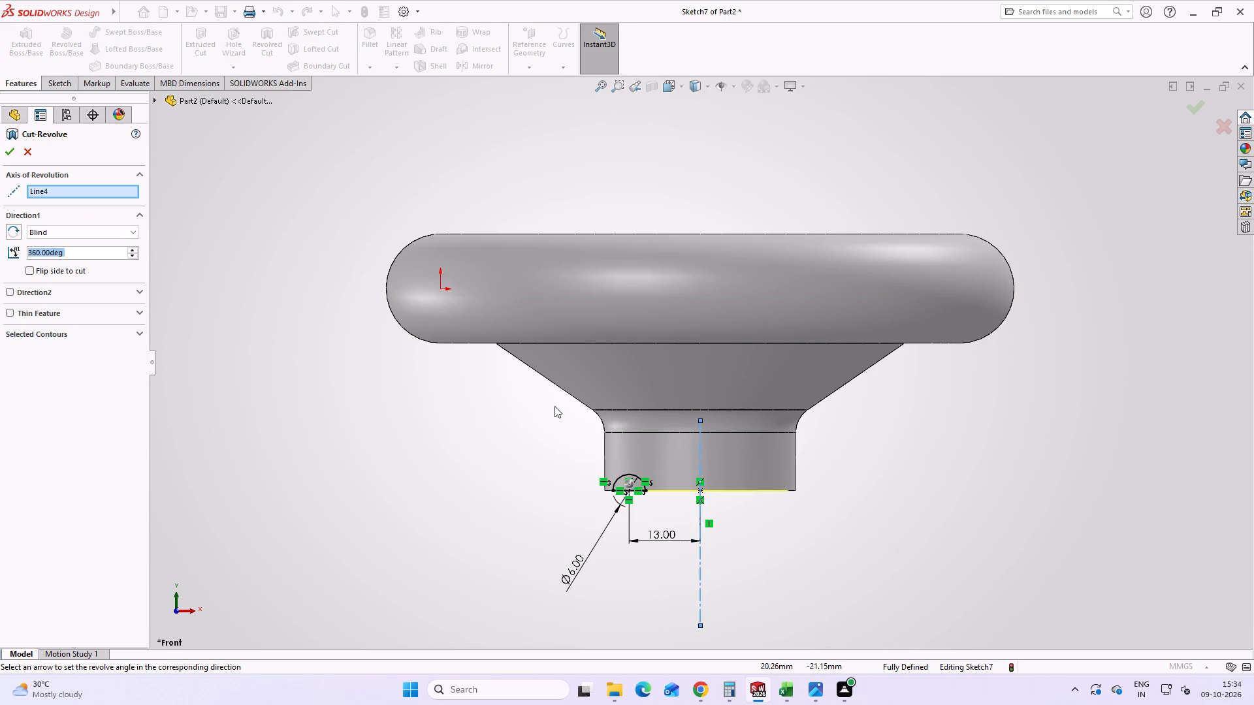
left_click(623, 476)
middle_click_drag(674, 499, 680, 283)
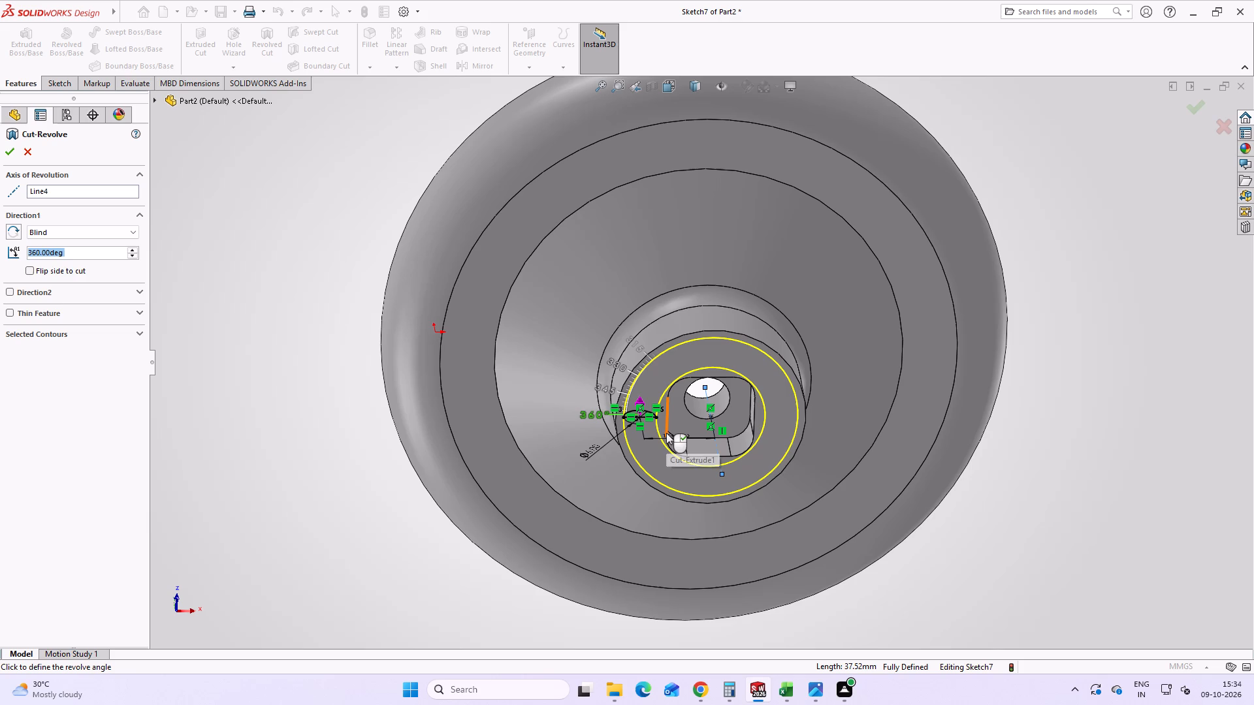
left_click(639, 430)
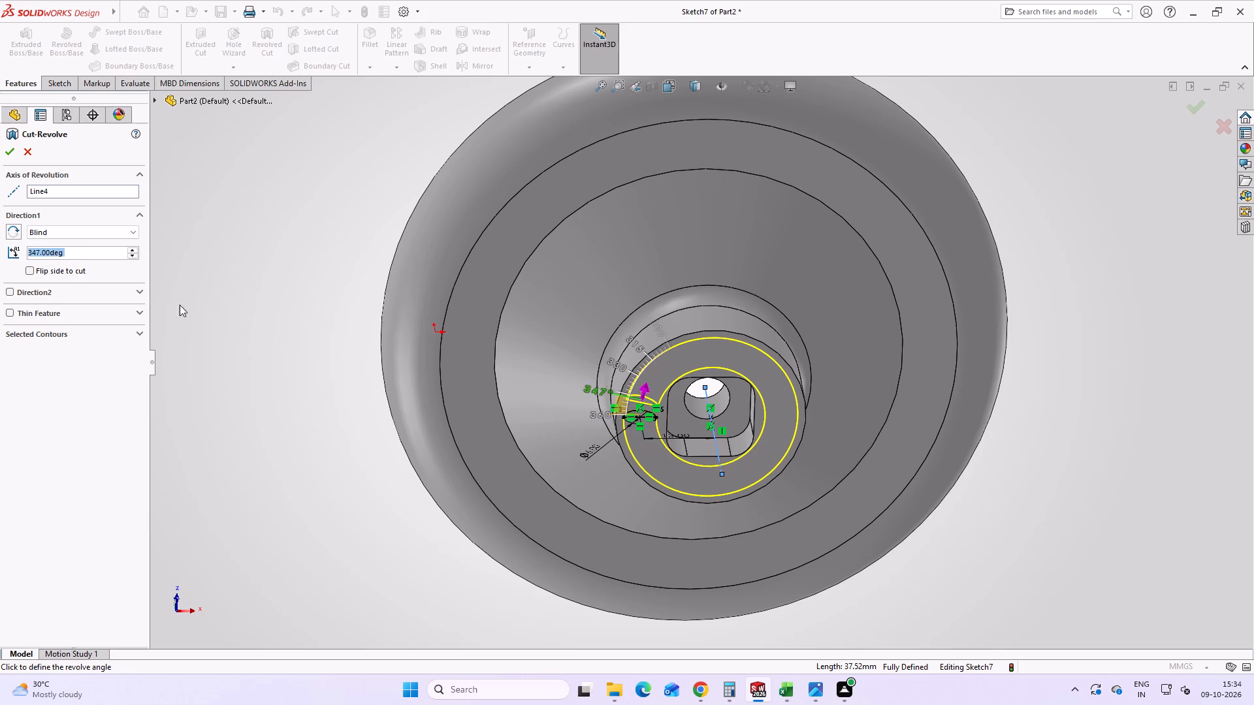
key("Escape")
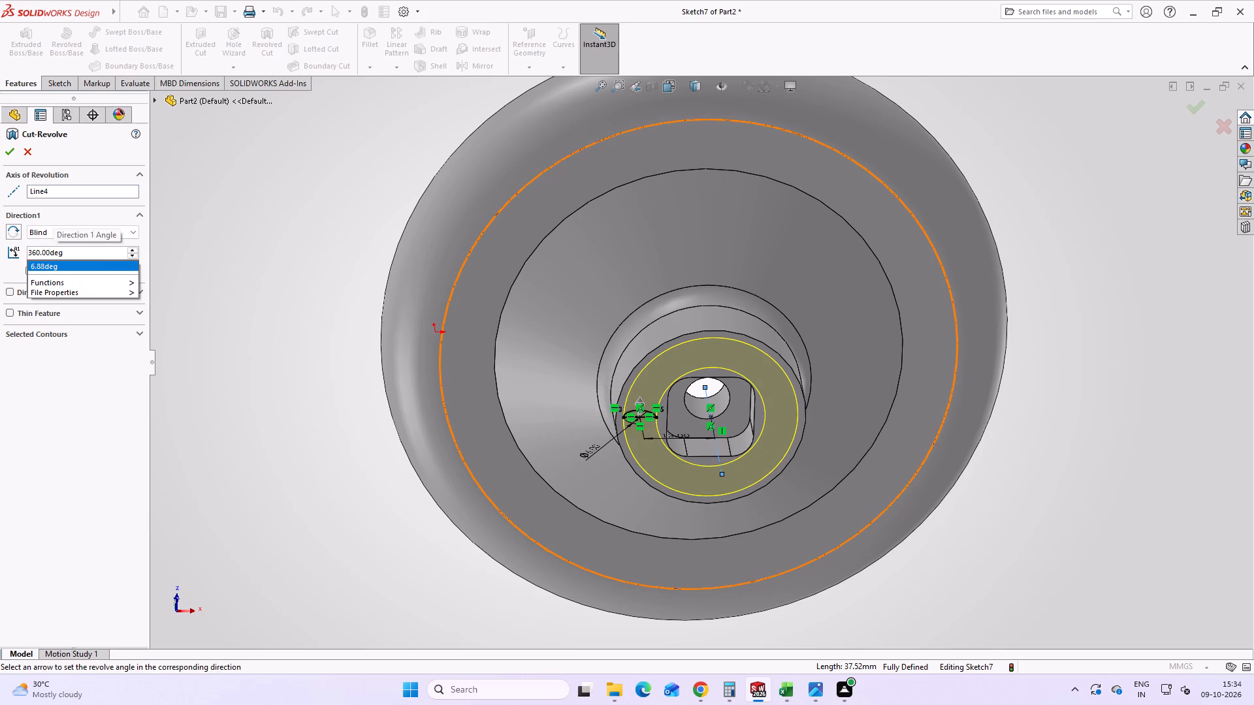
left_click(214, 239)
left_click(12, 155)
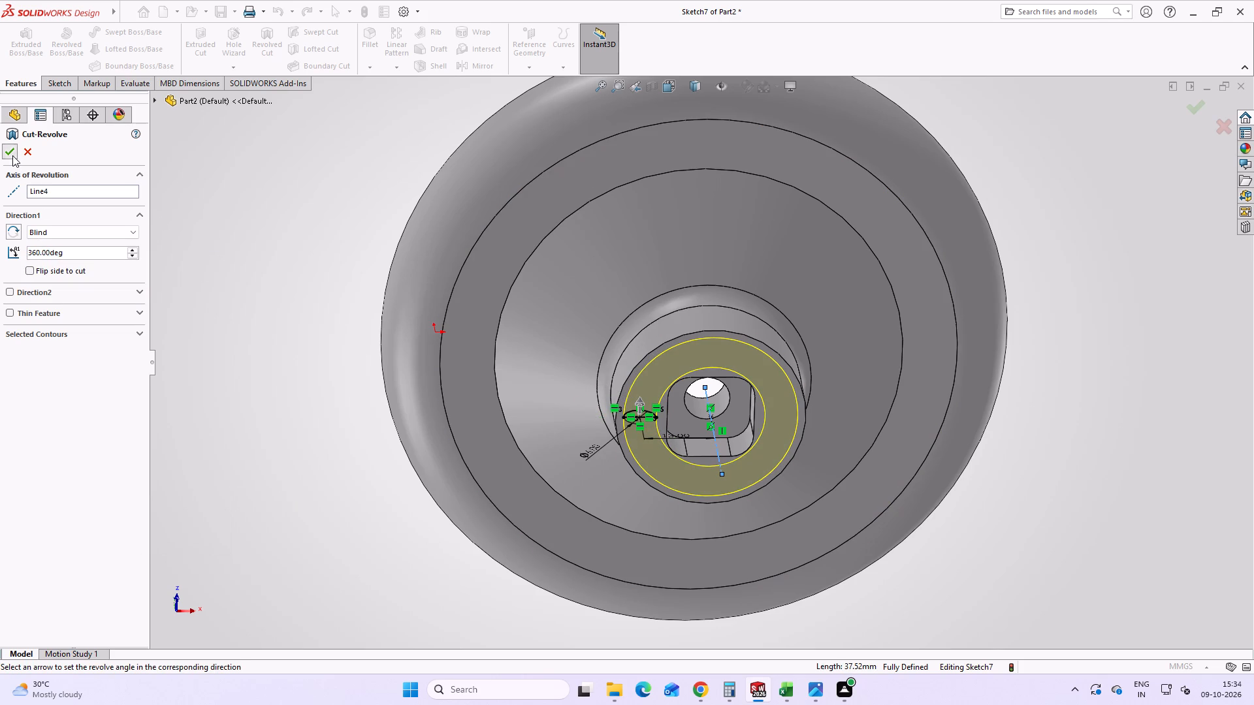
Inspect the ring groove on the hub's end face and compare it with the handwheel drawing.
middle_click_drag(608, 423, 594, 268)
scroll(659, 388, "down", 2)
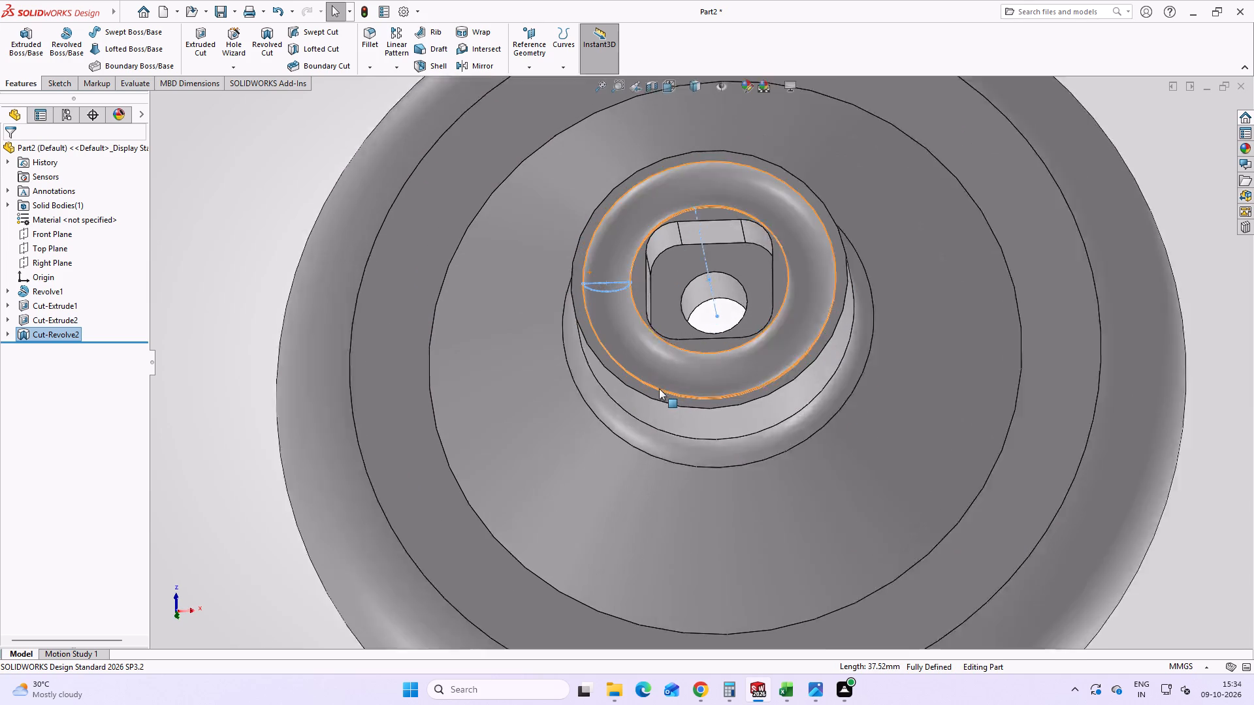
scroll(659, 388, "down", 2)
middle_click_drag(677, 325, 684, 183)
left_click(943, 194)
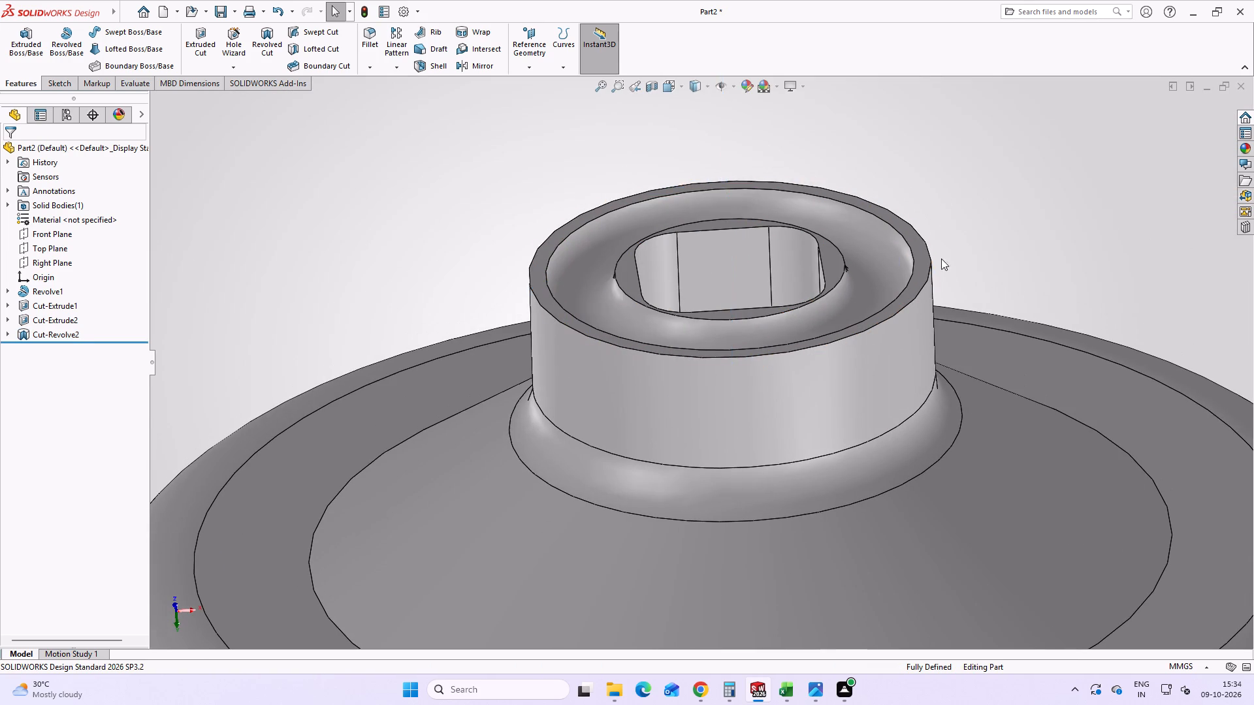
scroll(920, 285, "down", 2)
middle_click_drag(711, 343, 711, 369)
left_click(814, 690)
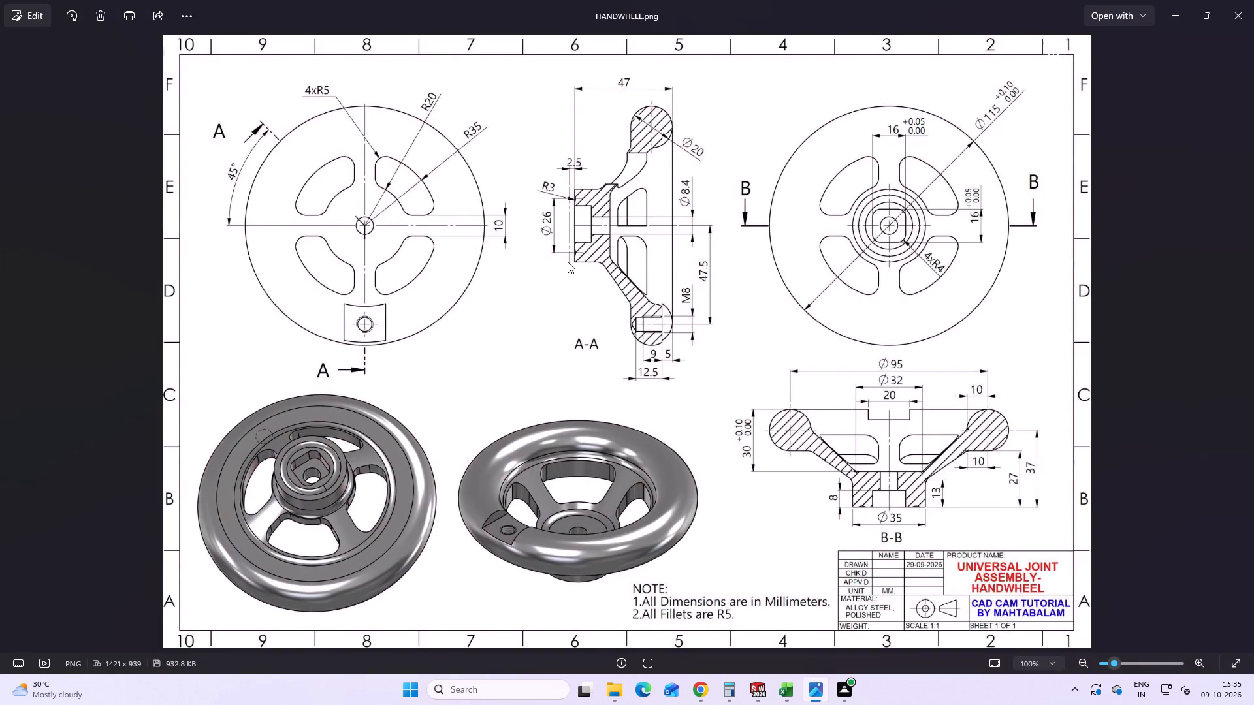
left_click(814, 699)
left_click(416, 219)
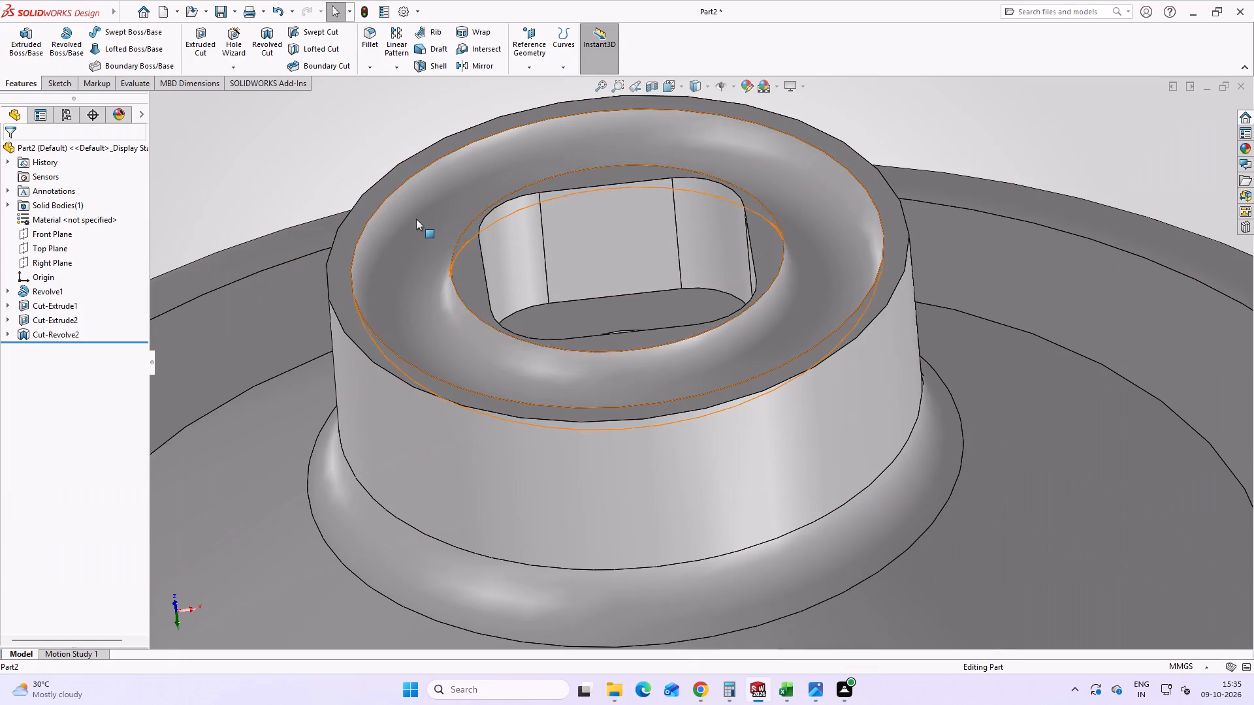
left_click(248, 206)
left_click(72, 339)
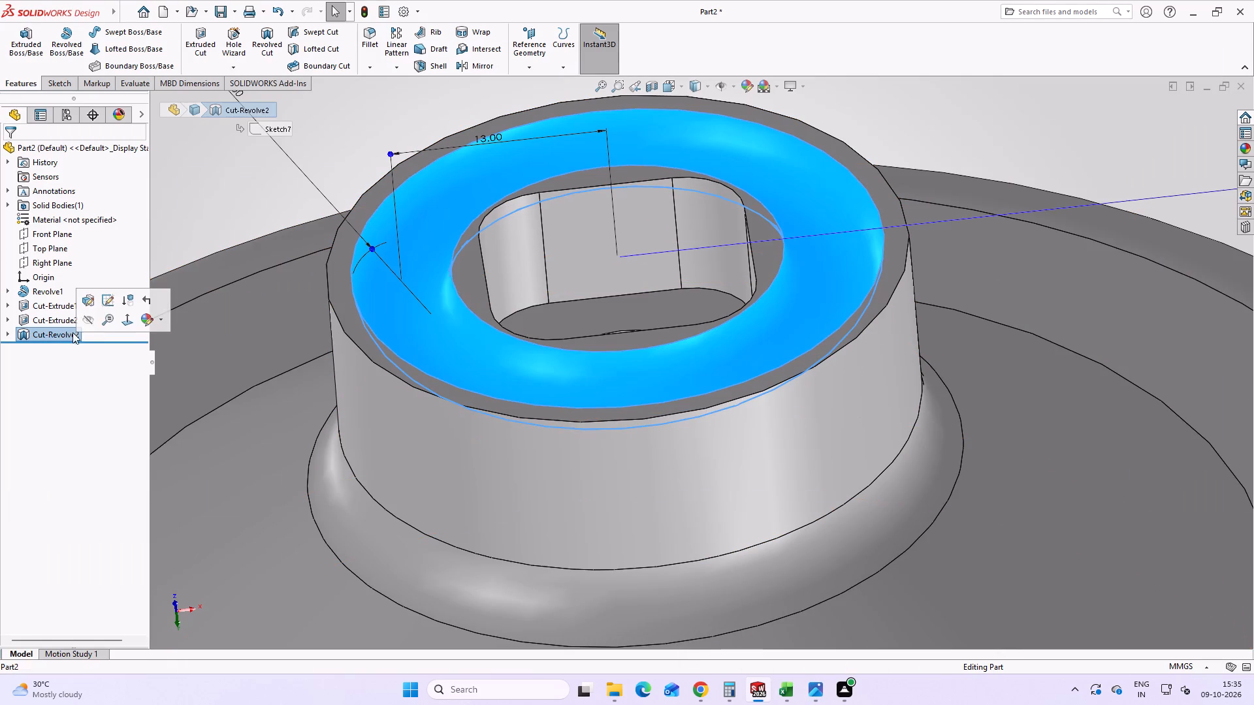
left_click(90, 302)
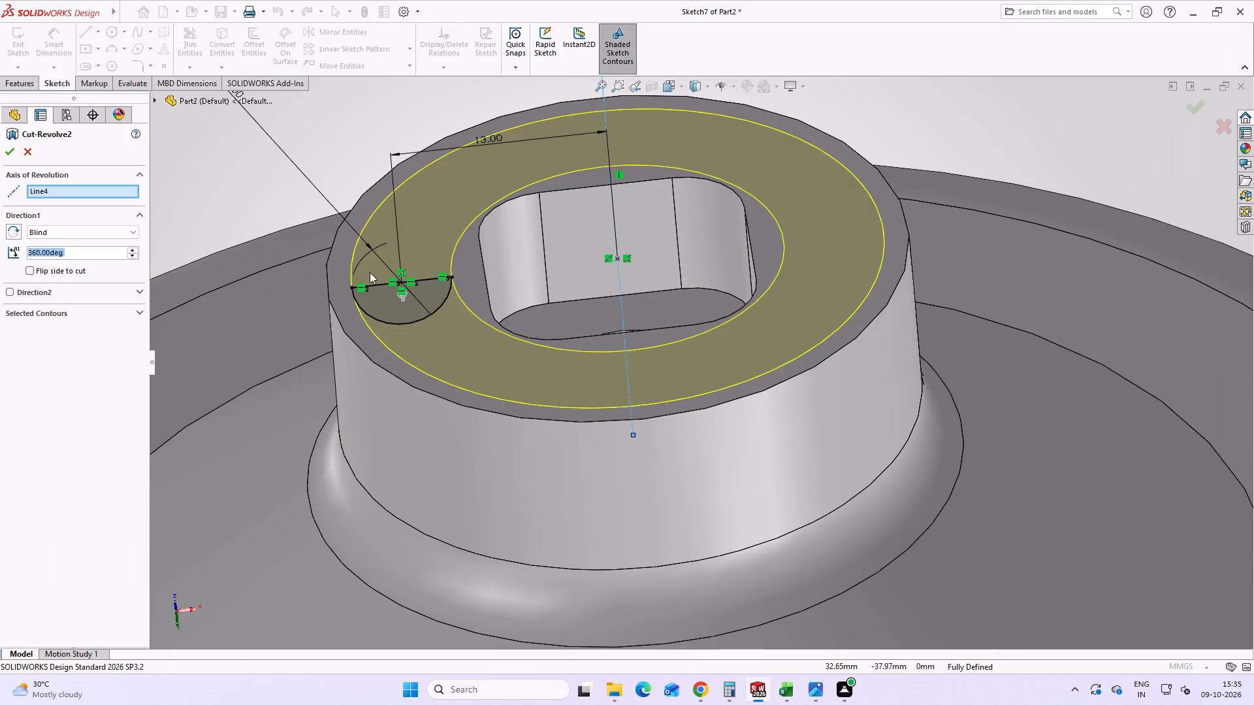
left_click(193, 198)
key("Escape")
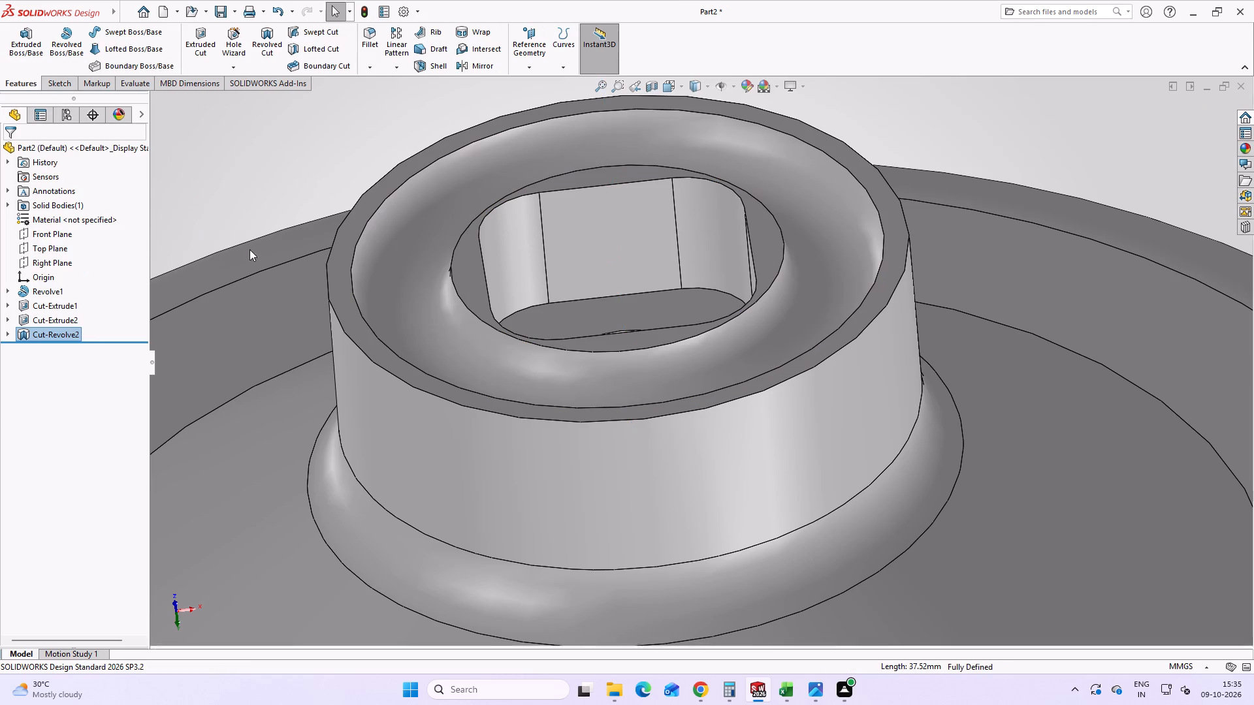
Reopen the revolved groove's sketch and display the arc's diameter dimension as a radius.
left_click(34, 335)
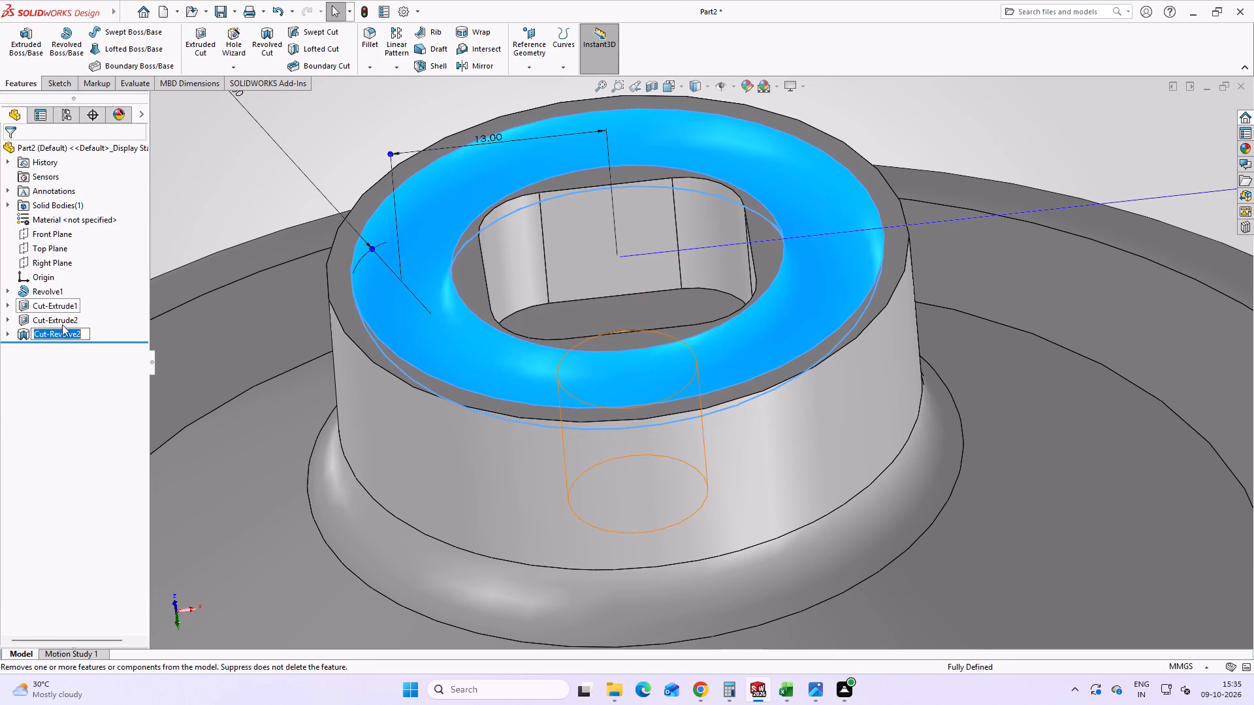
left_click(52, 355)
left_click(29, 335)
left_click(62, 299)
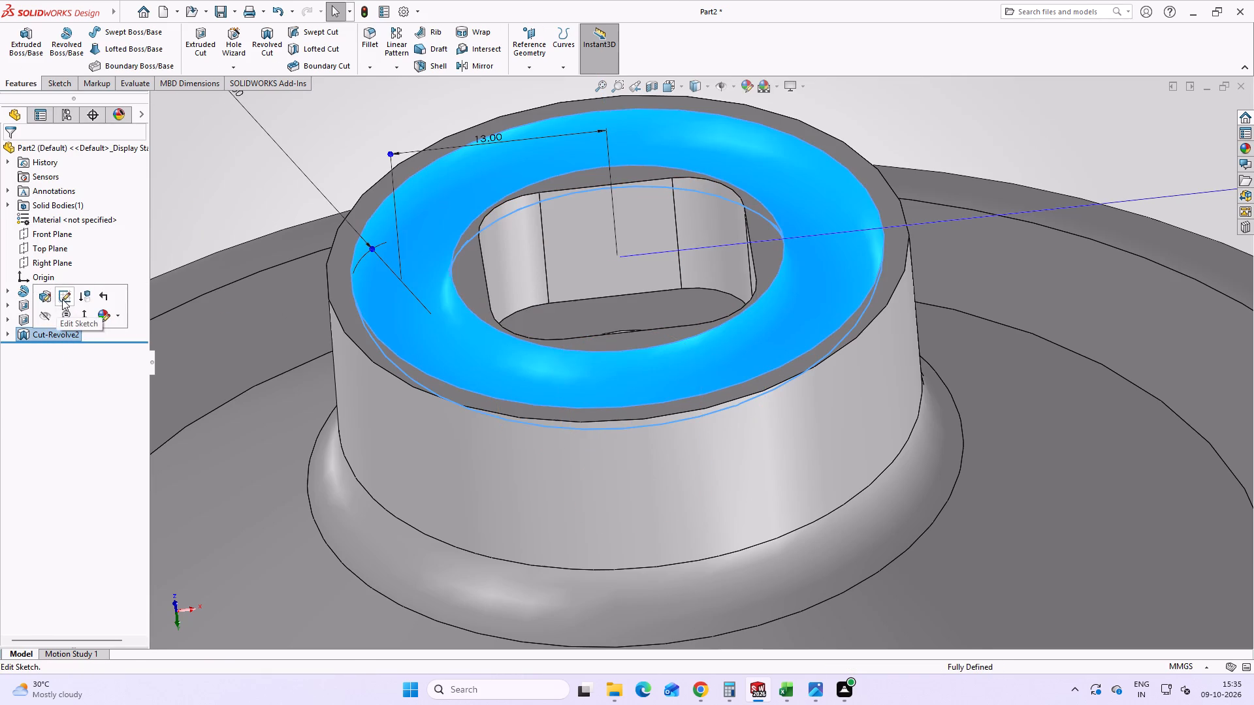
scroll(626, 431, "down", 1)
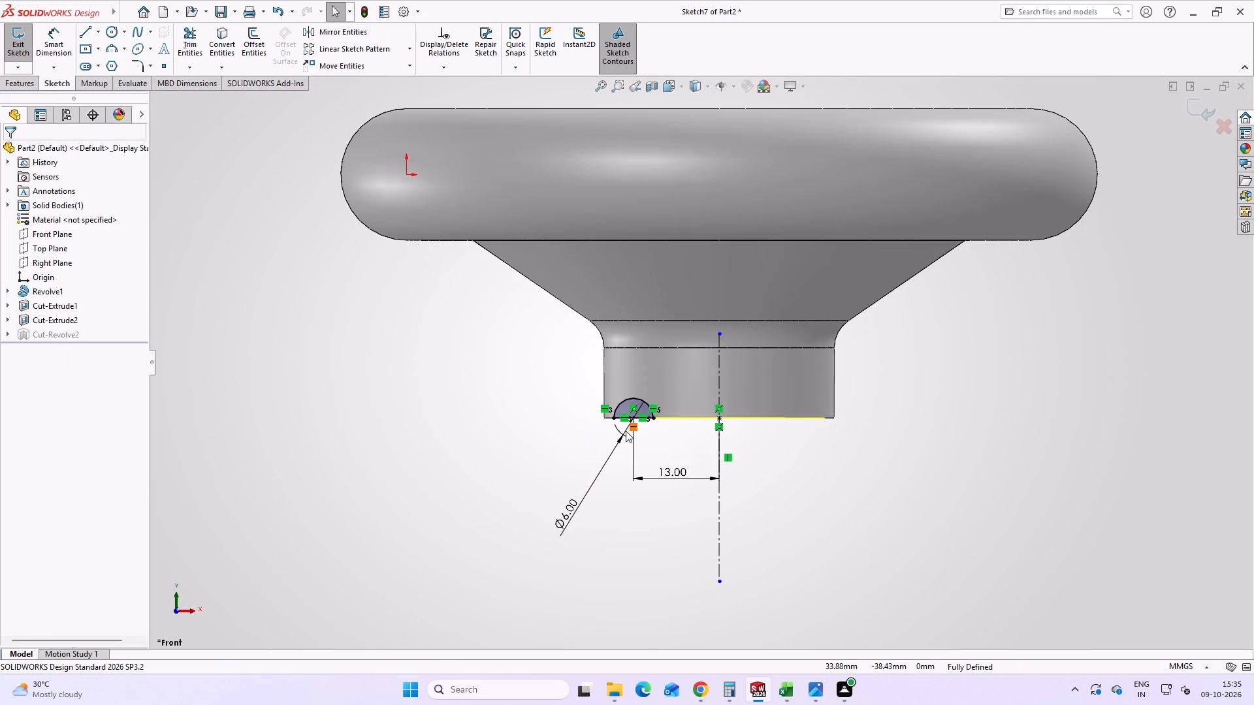
left_click(566, 511)
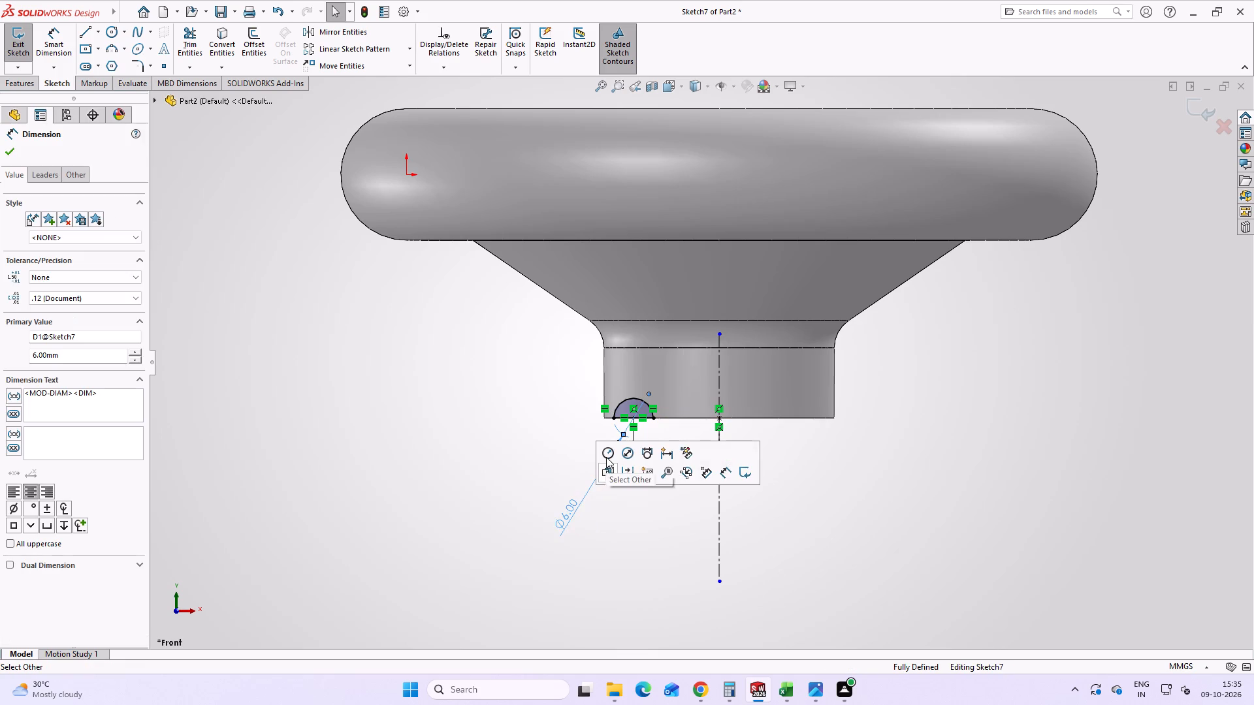
left_click(606, 457)
left_click(517, 508)
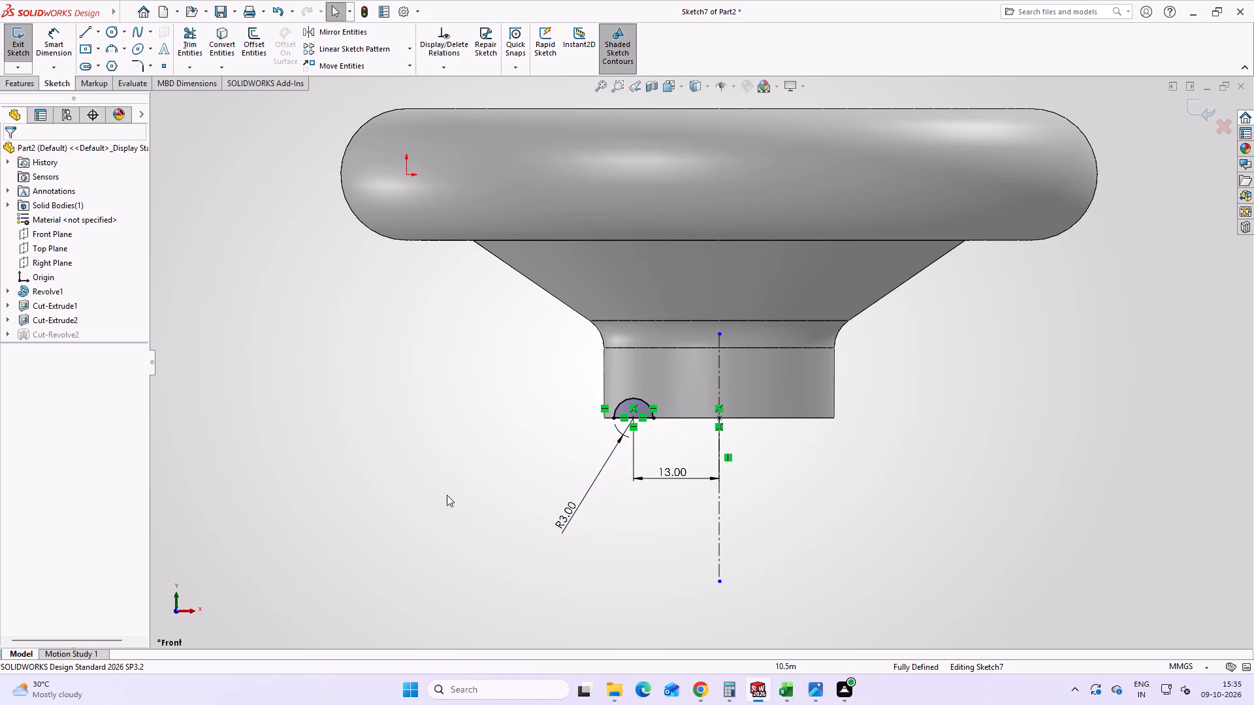
Check the groove radius against the handwheel drawing and exit the groove sketch to rebuild the revolved cut.
left_click(814, 691)
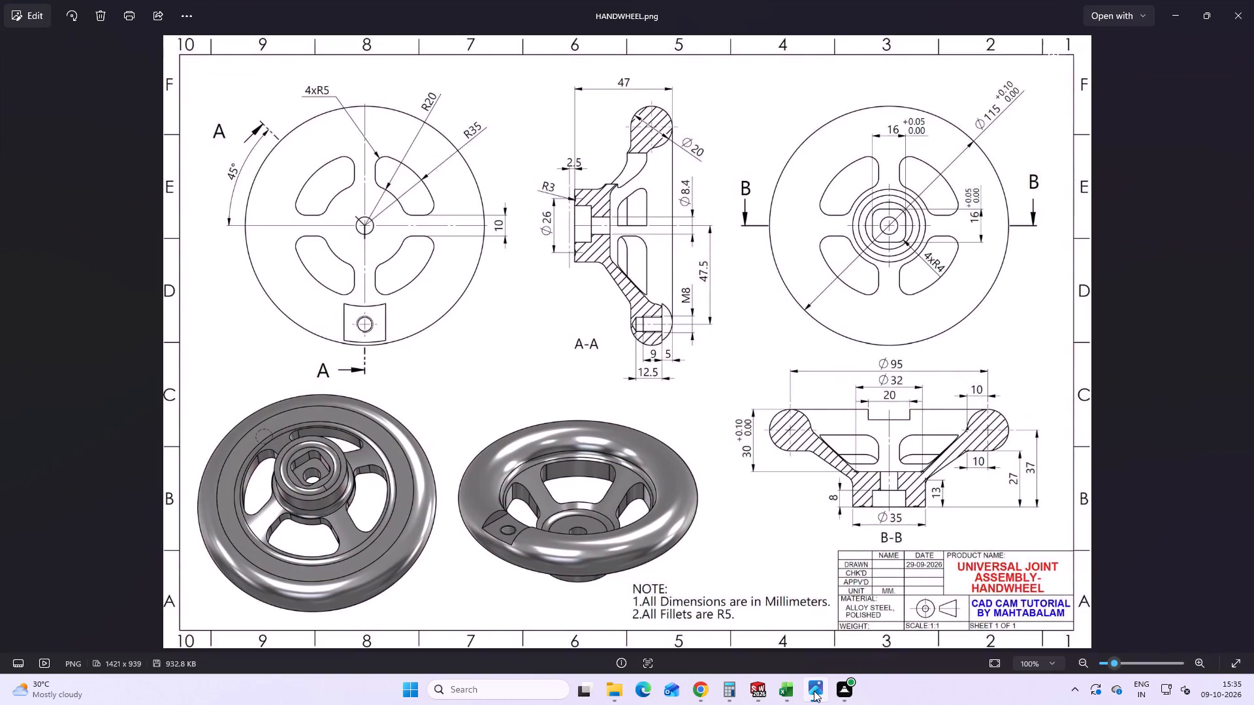
left_click(814, 691)
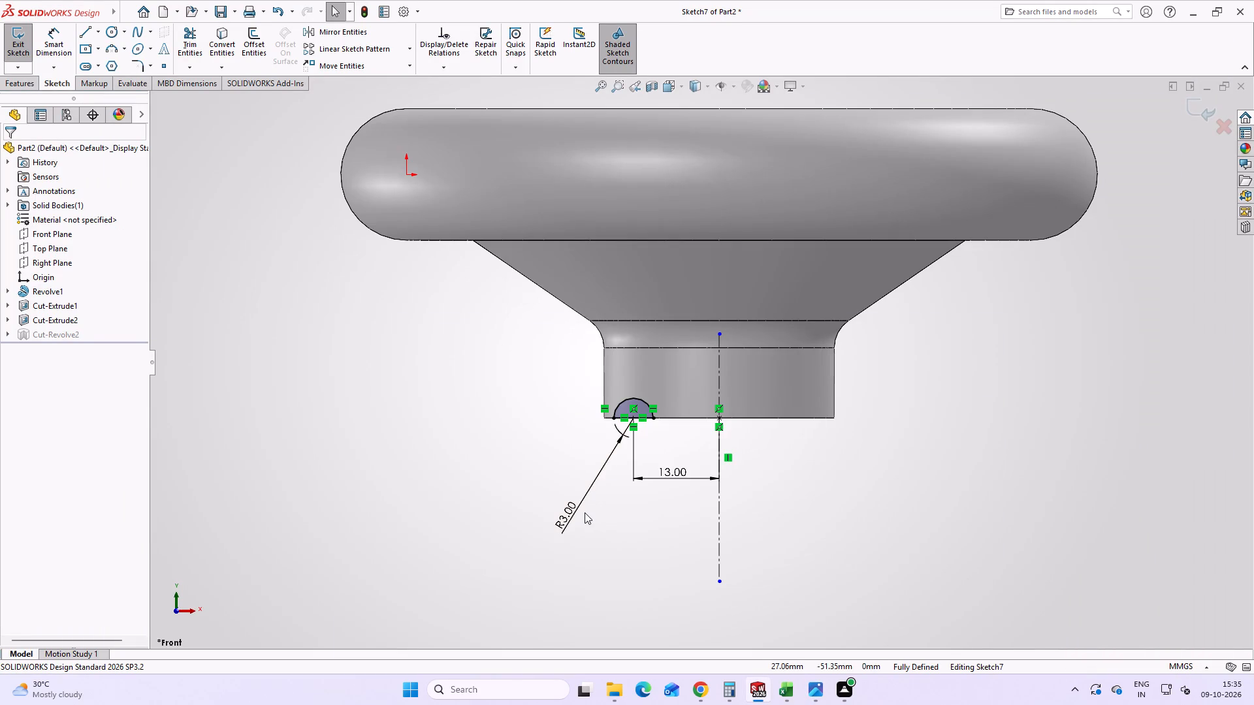
left_click(1189, 109)
Examine the ring groove and the hub's outer edge from several angles and compare them with the handwheel drawing.
middle_click_drag(677, 351, 670, 137)
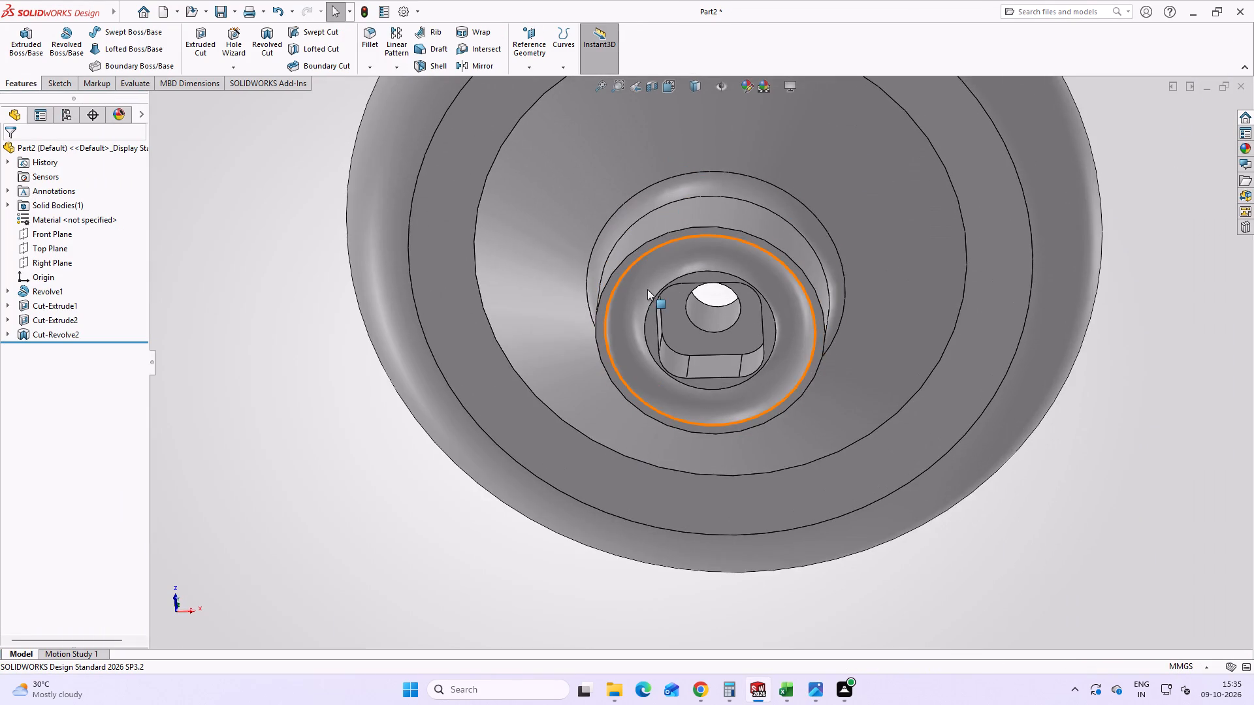
scroll(647, 289, "down", 1)
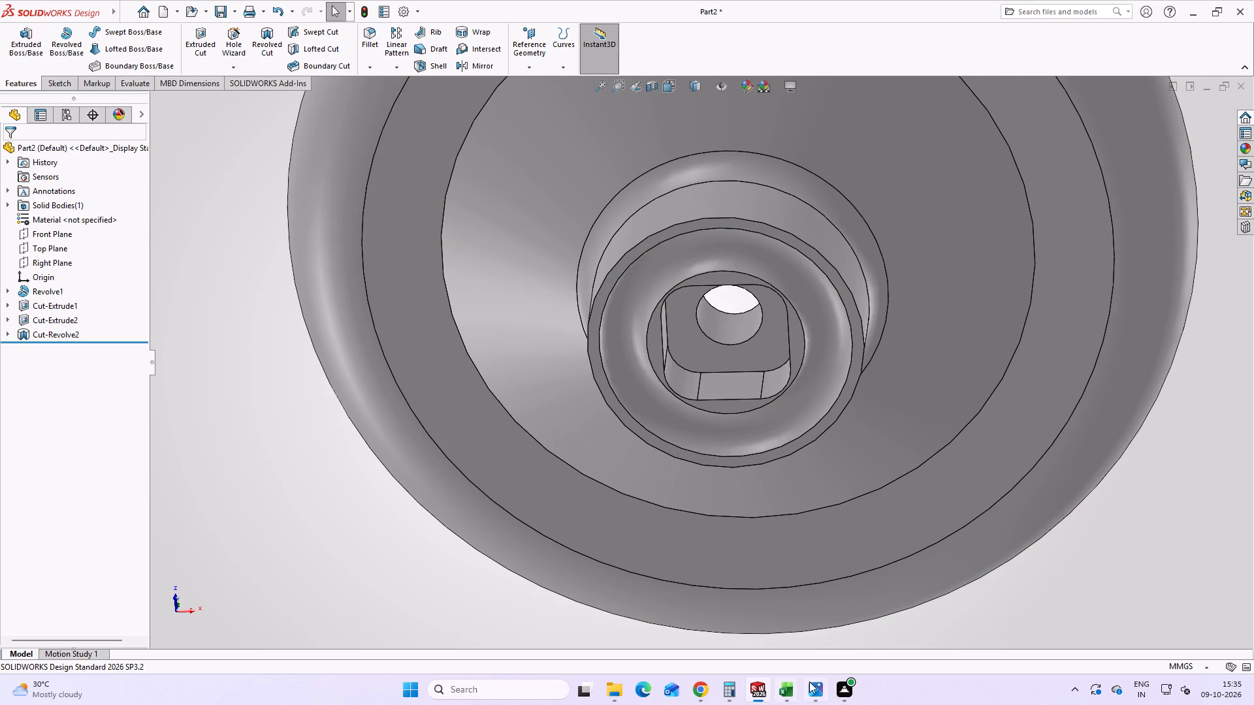
left_click(812, 681)
scroll(587, 234, "up", 3)
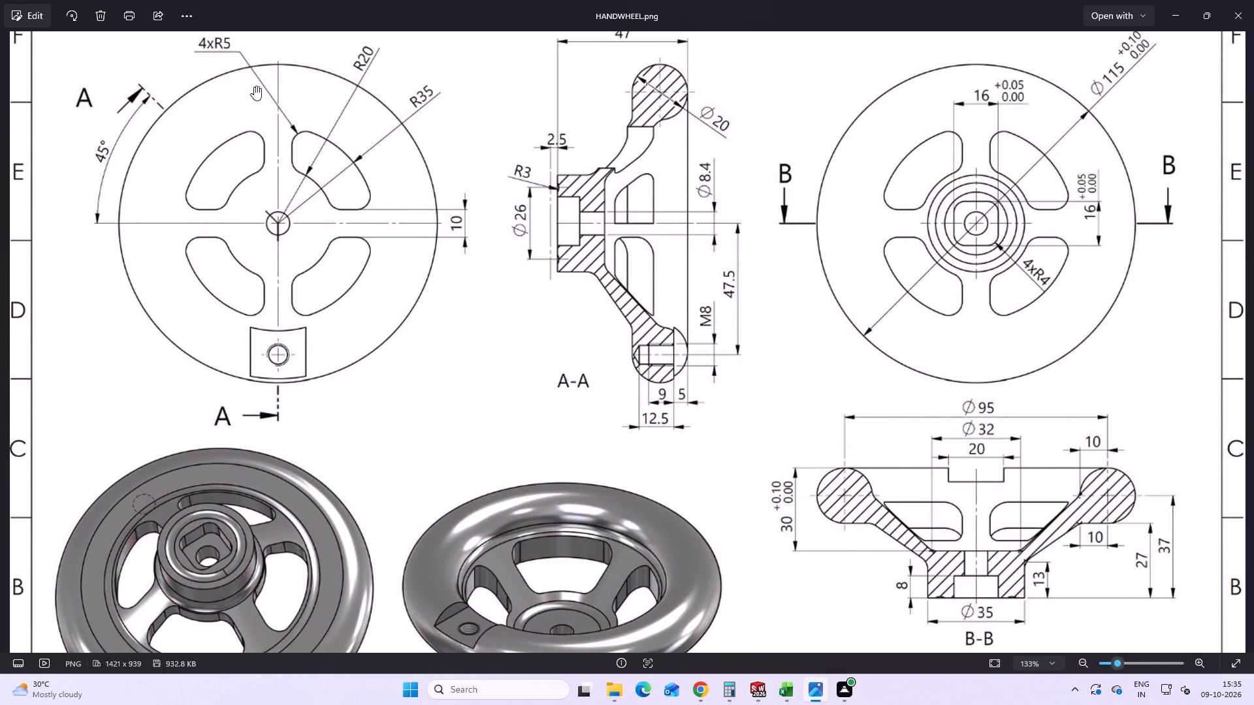
scroll(590, 358, "down", 2)
scroll(703, 536, "down", 1)
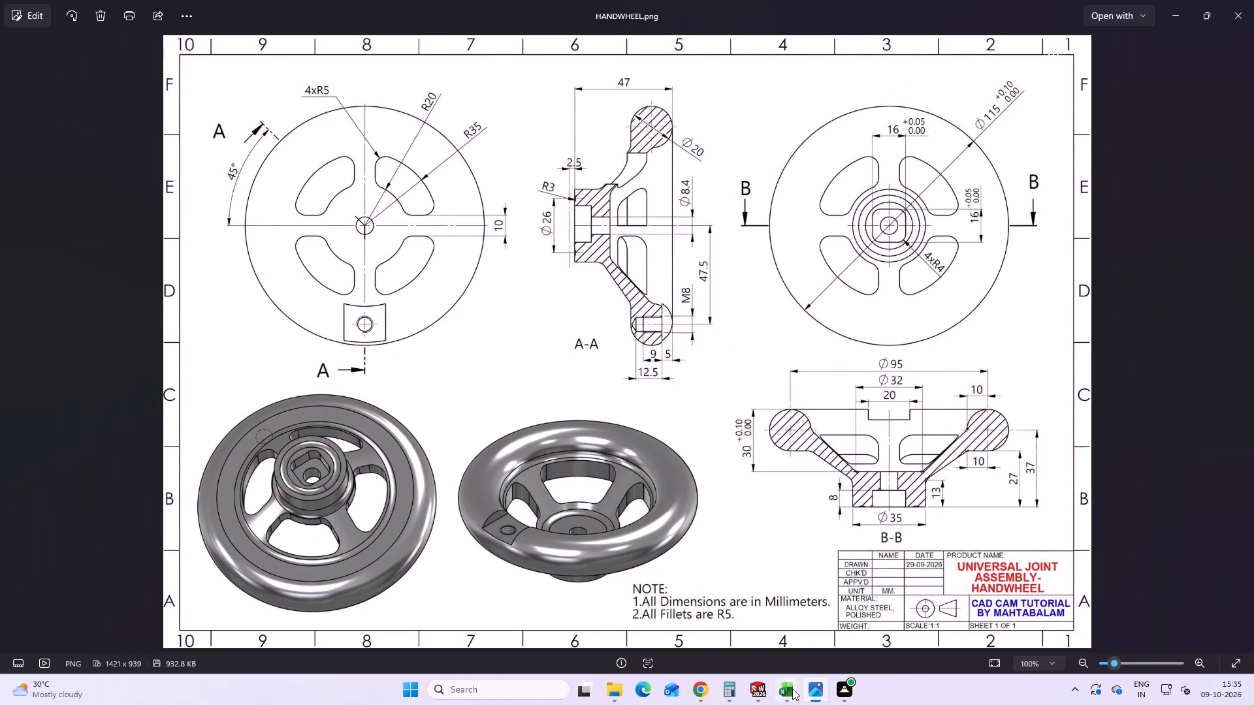
left_click(810, 690)
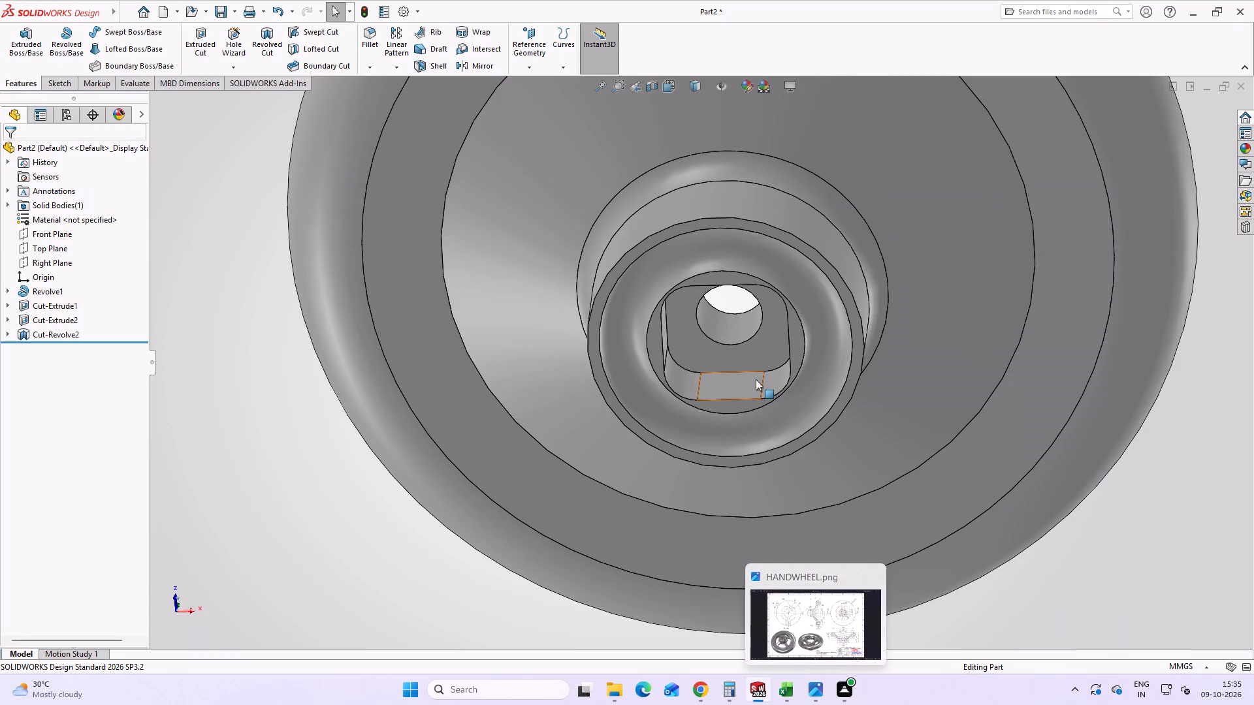
scroll(756, 379, "up", 2)
middle_click_drag(768, 305, 754, 381)
scroll(765, 292, "down", 3)
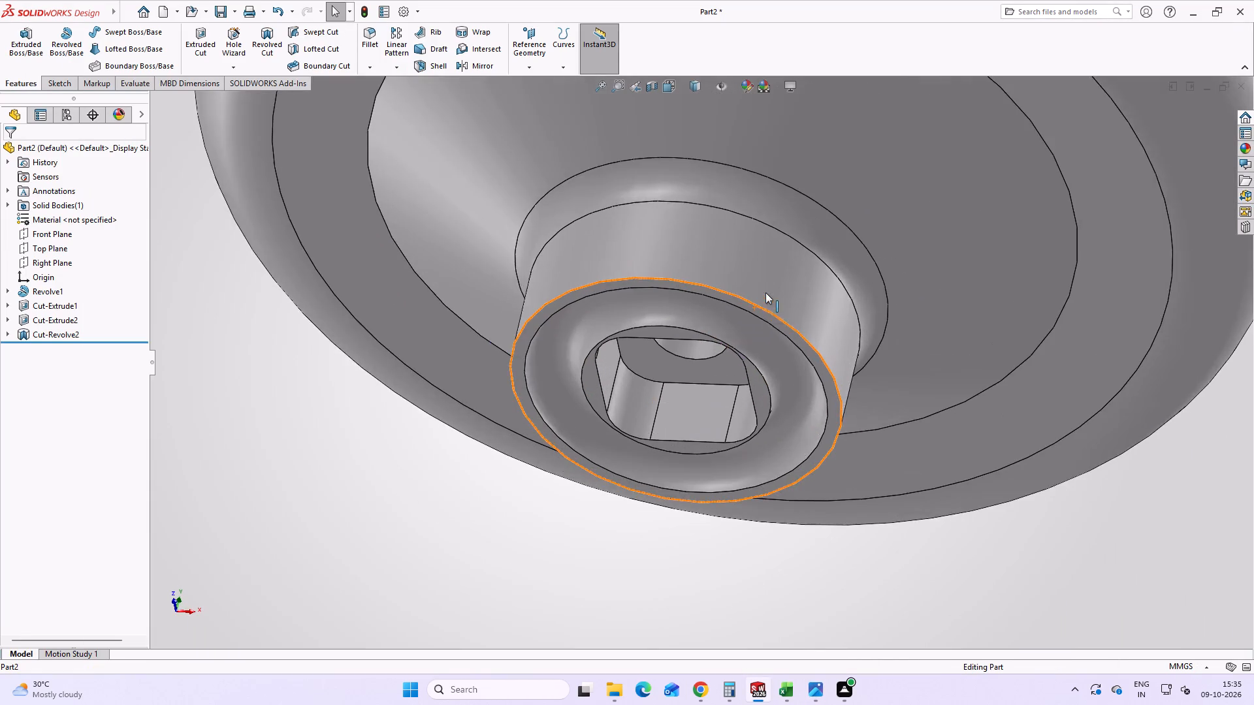
scroll(758, 322, "up", 3)
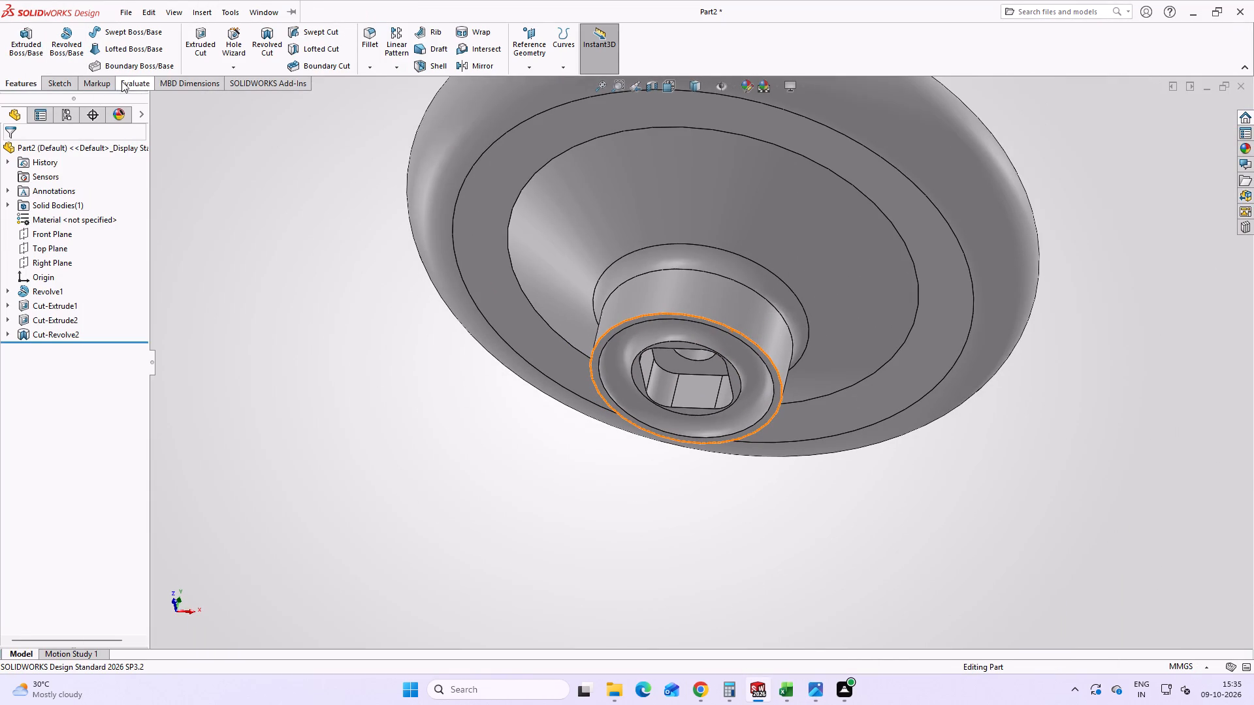
left_click(647, 313)
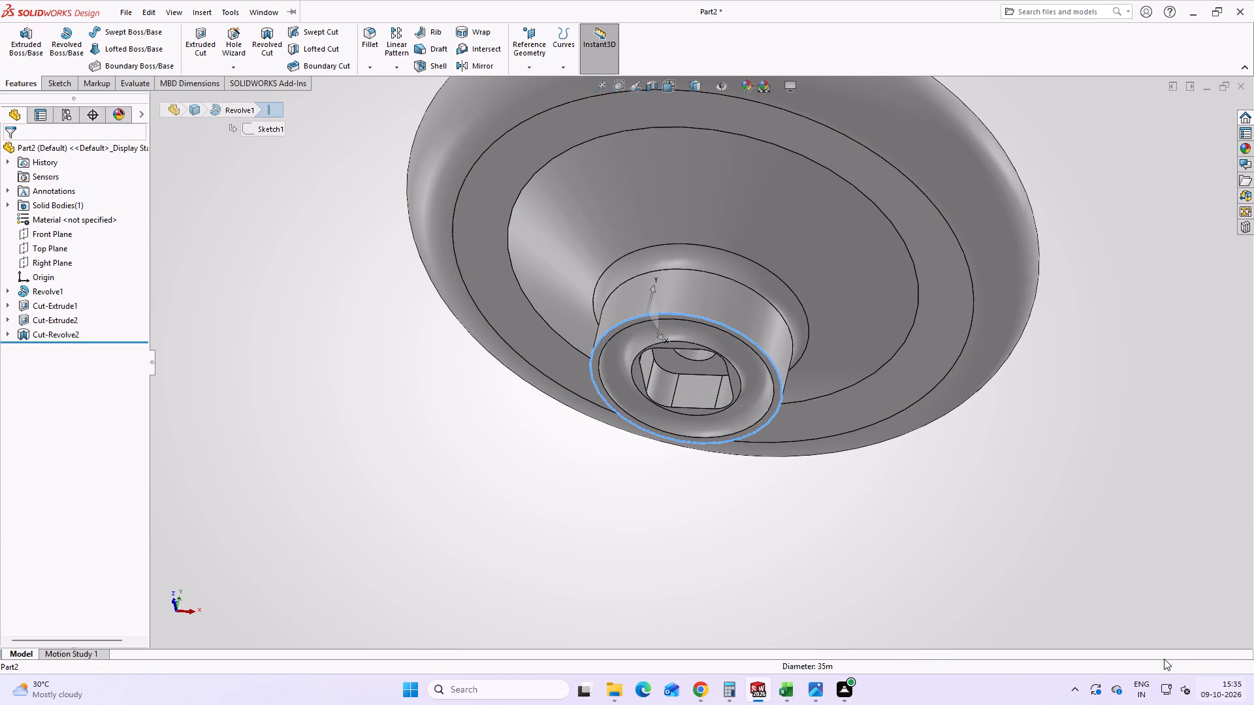
left_click(1043, 513)
scroll(814, 348, "up", 2)
middle_click_drag(577, 363, 581, 260)
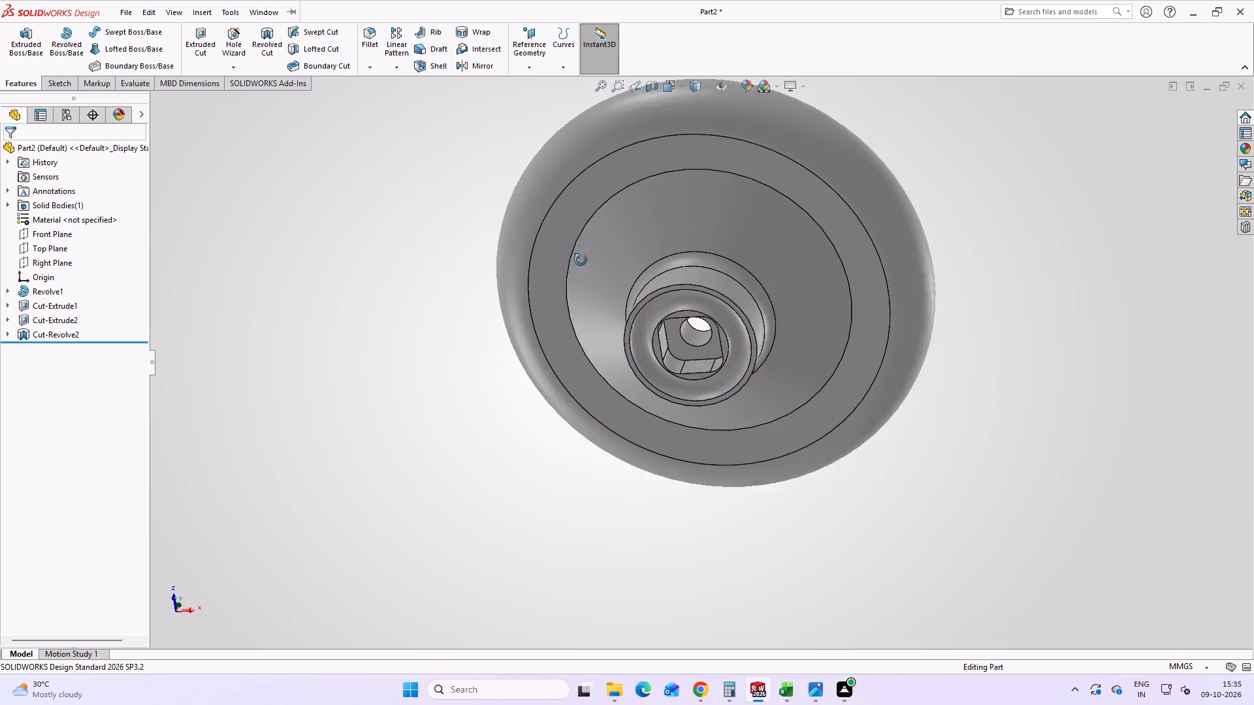
middle_click_drag(581, 260, 602, 159)
scroll(739, 252, "down", 4)
left_click(822, 686)
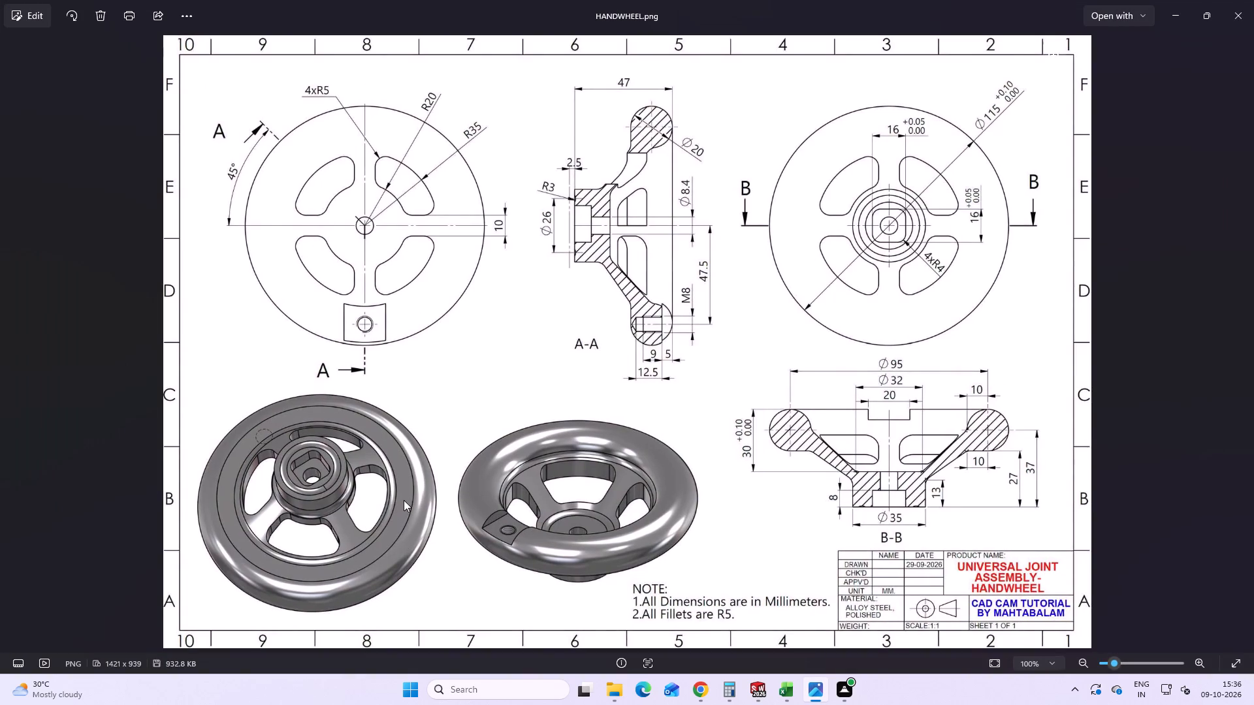
left_click(827, 687)
scroll(639, 409, "up", 3)
Reopen the revolved groove's sketch for editing.
left_click(66, 341)
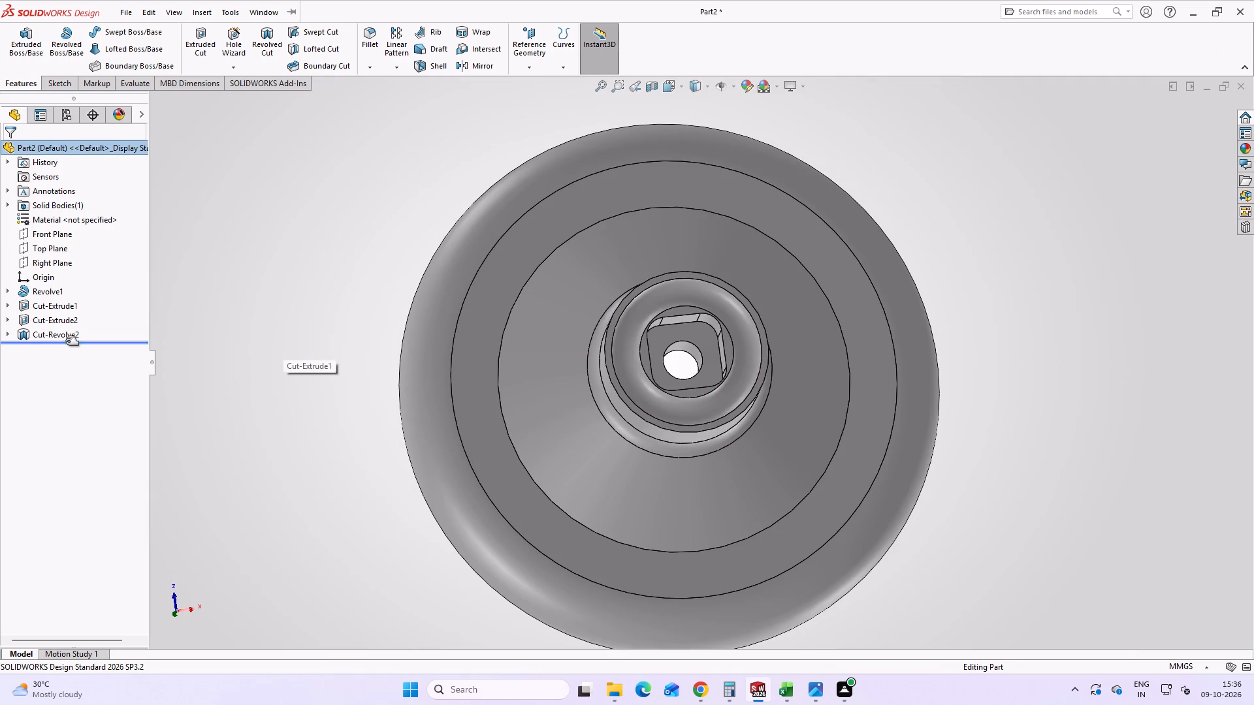
left_click(67, 333)
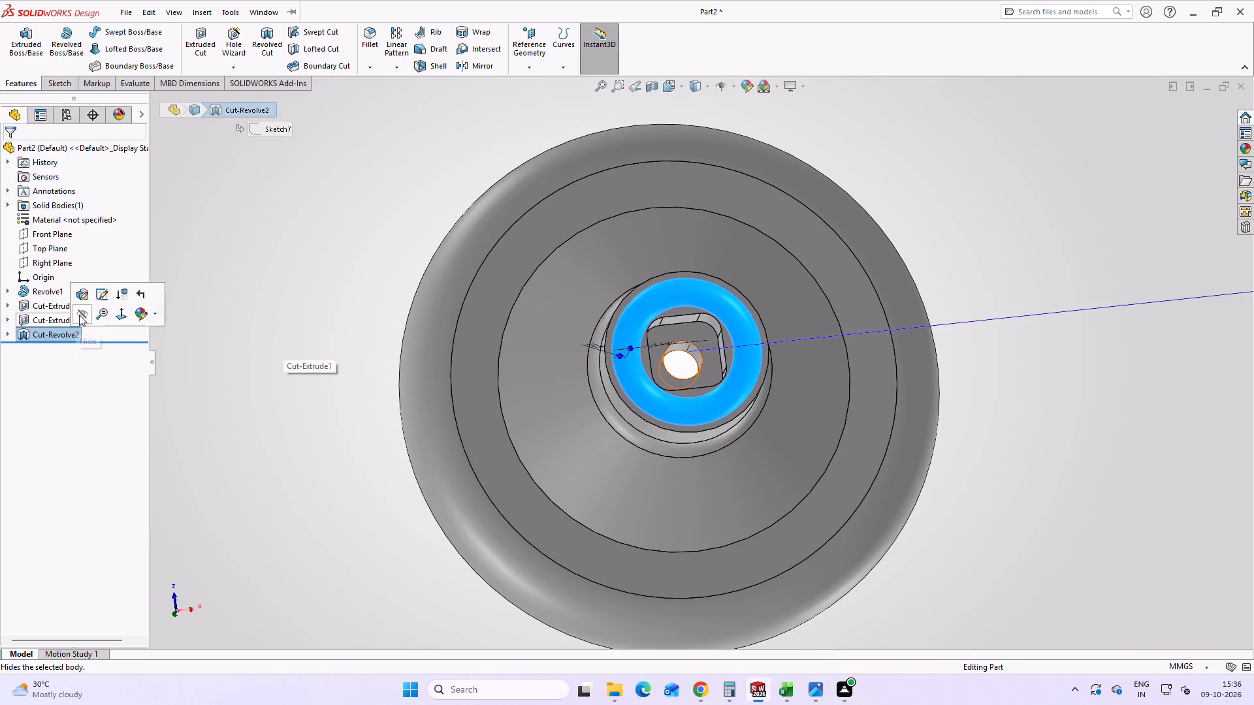
left_click(100, 296)
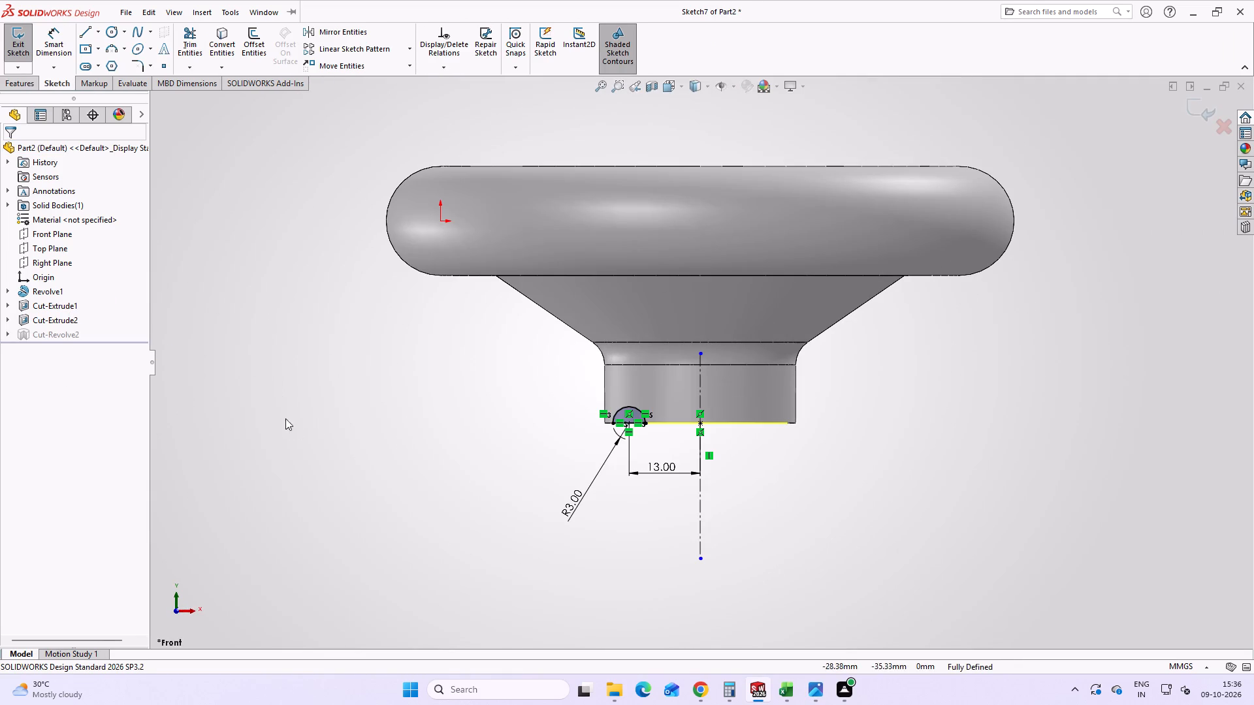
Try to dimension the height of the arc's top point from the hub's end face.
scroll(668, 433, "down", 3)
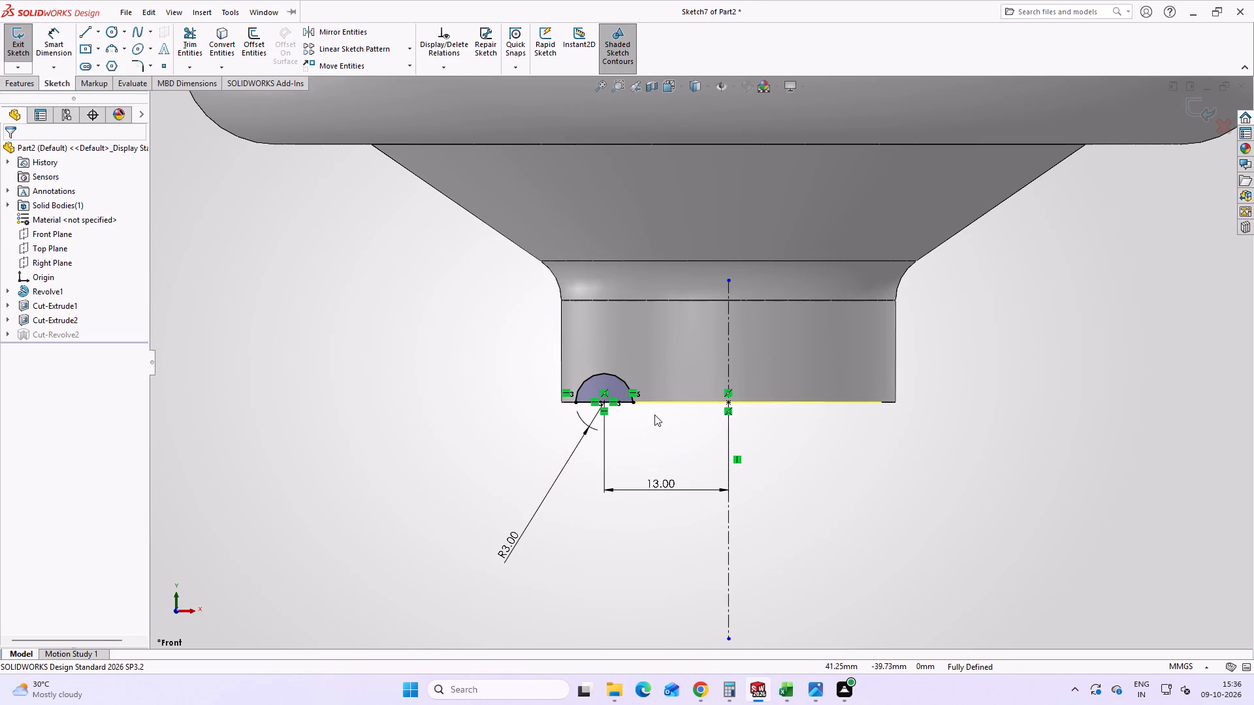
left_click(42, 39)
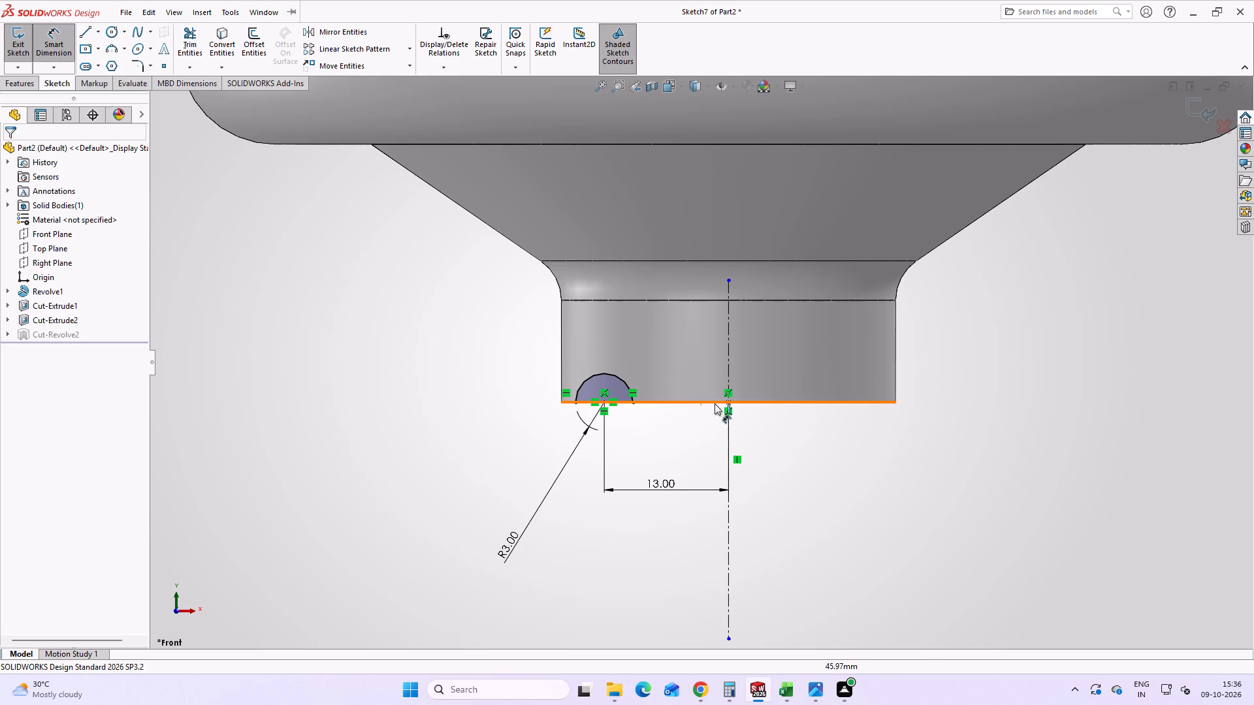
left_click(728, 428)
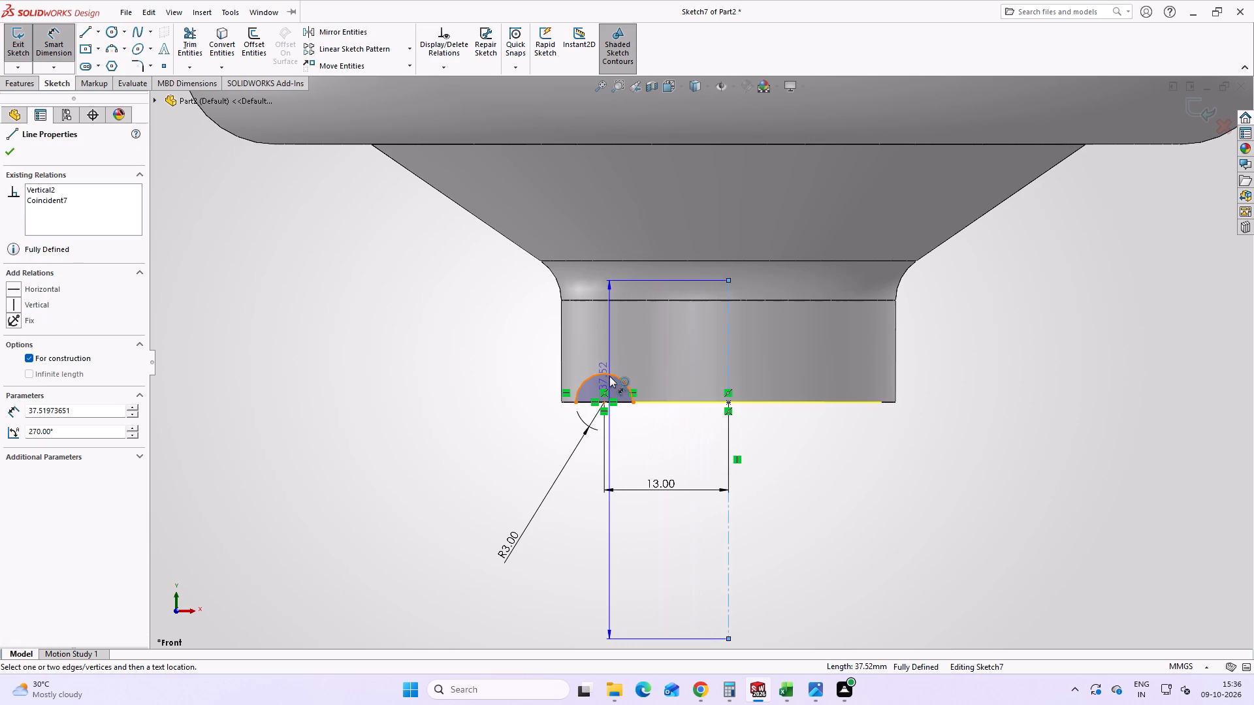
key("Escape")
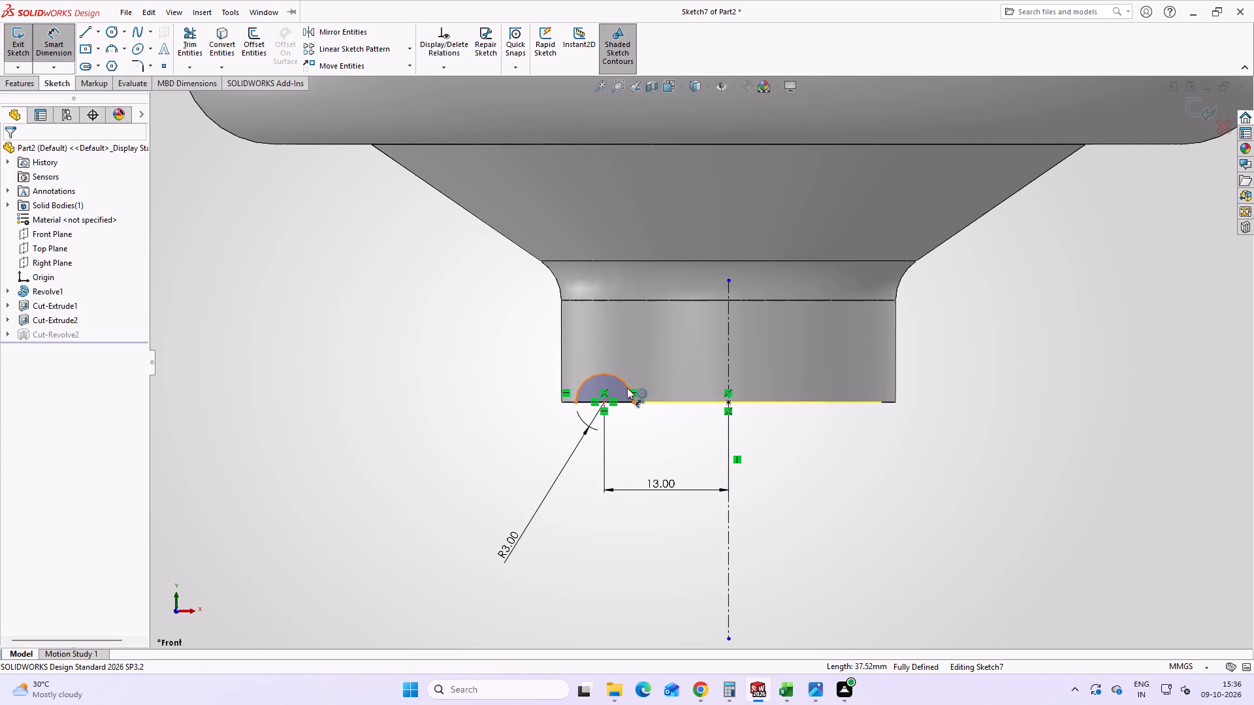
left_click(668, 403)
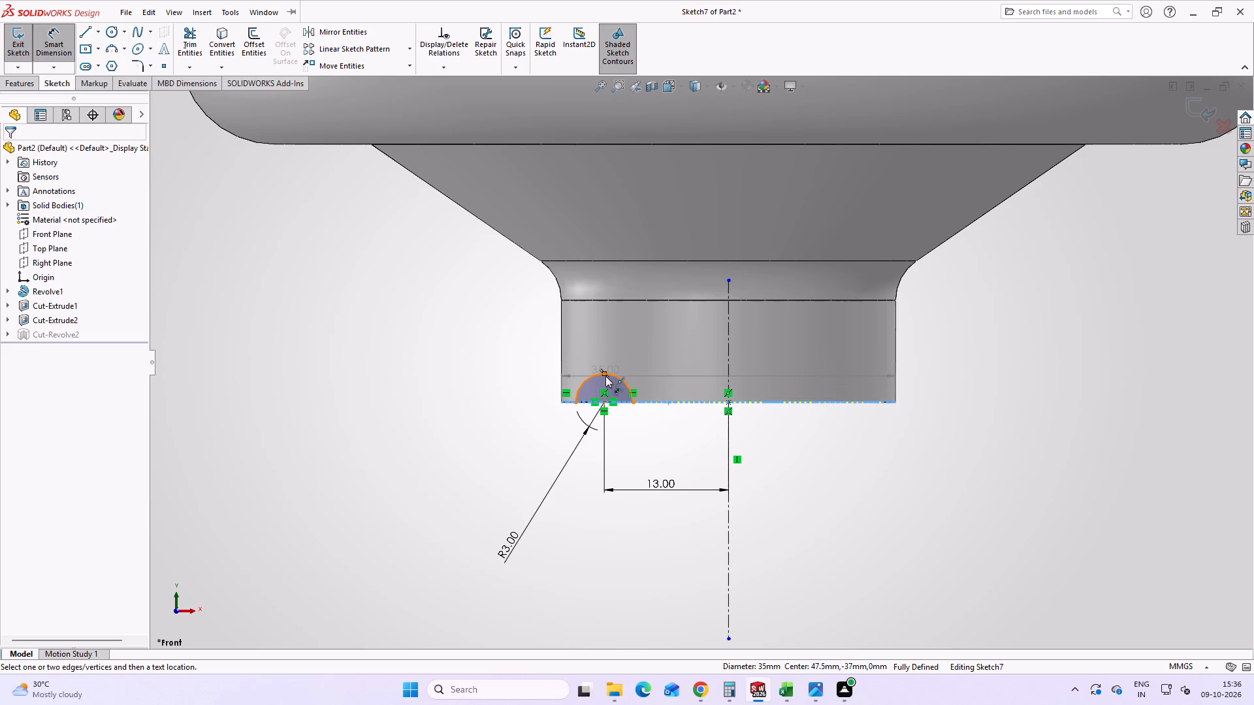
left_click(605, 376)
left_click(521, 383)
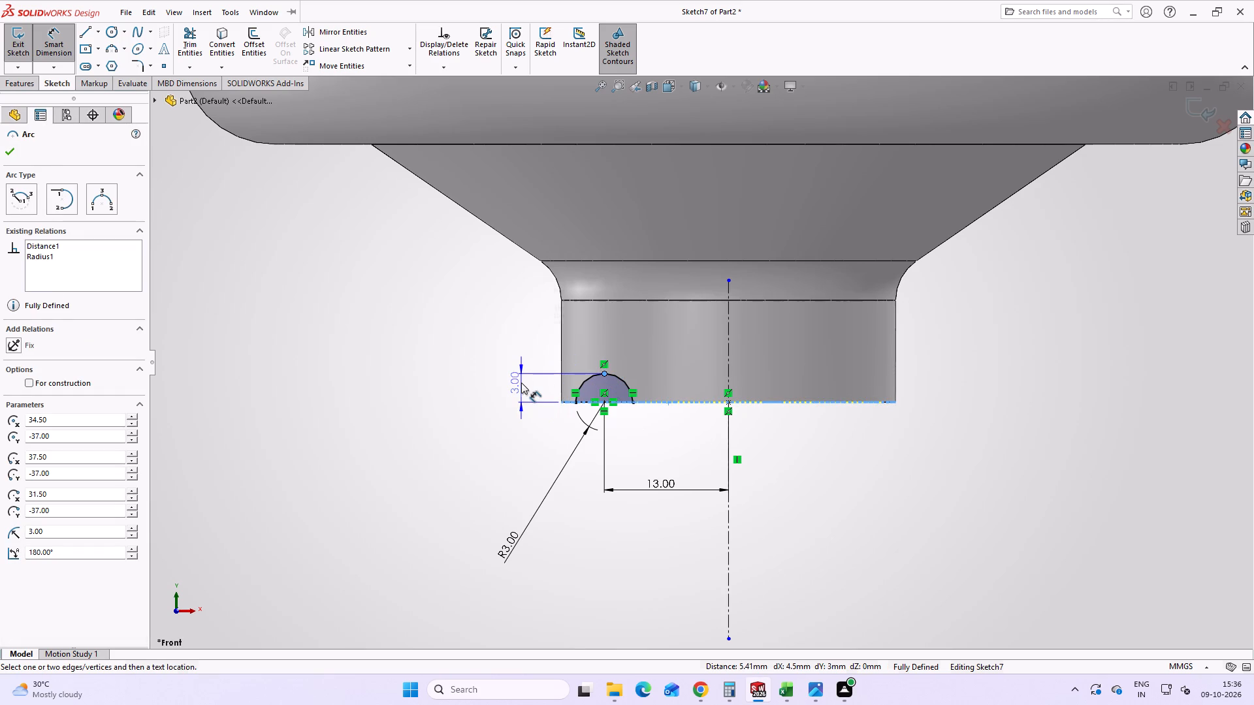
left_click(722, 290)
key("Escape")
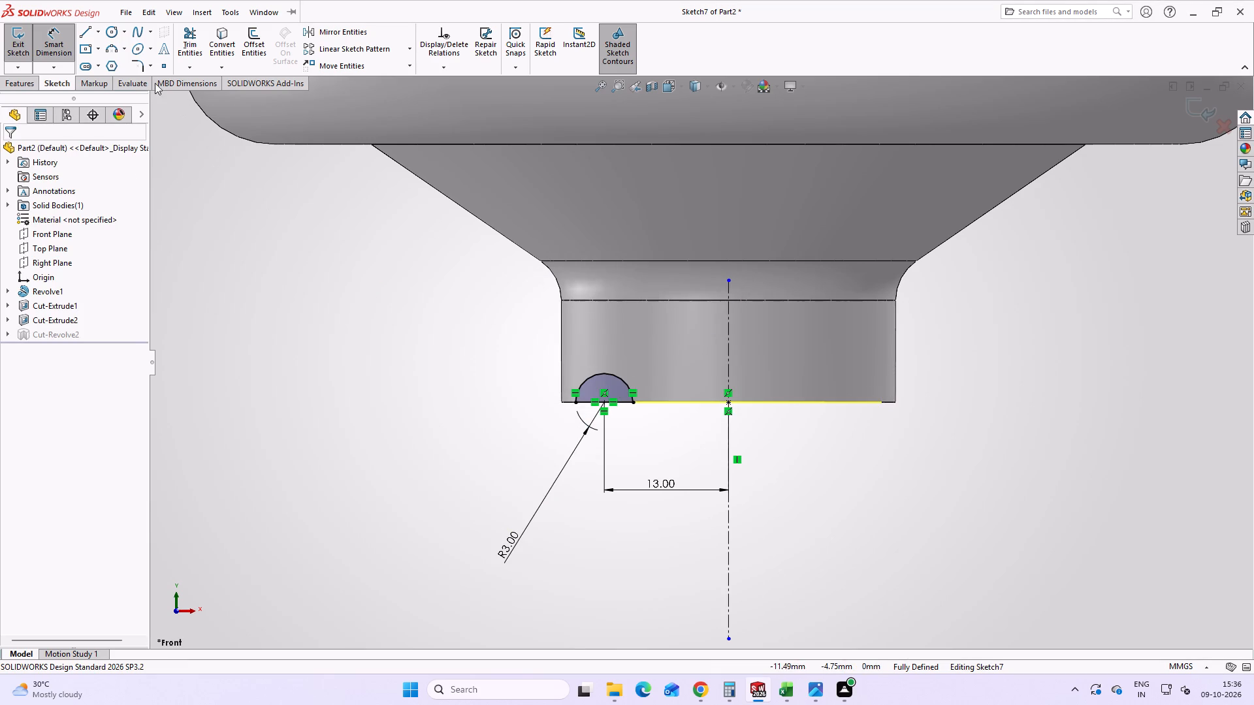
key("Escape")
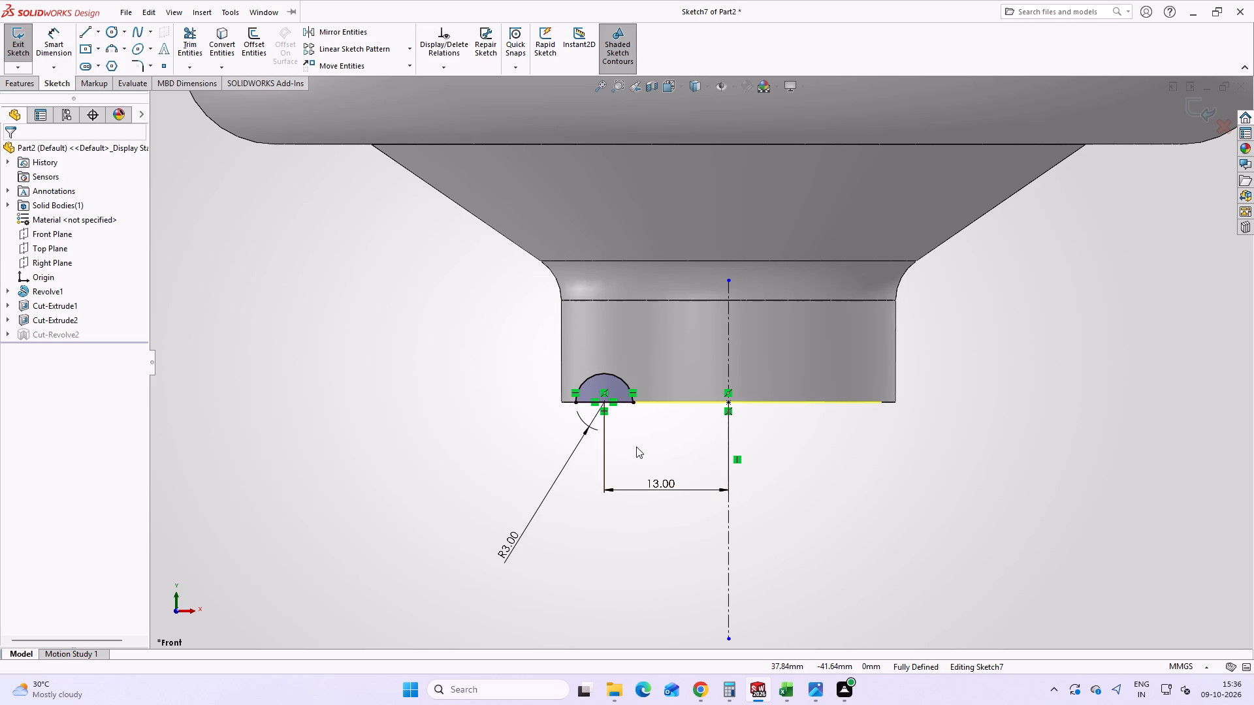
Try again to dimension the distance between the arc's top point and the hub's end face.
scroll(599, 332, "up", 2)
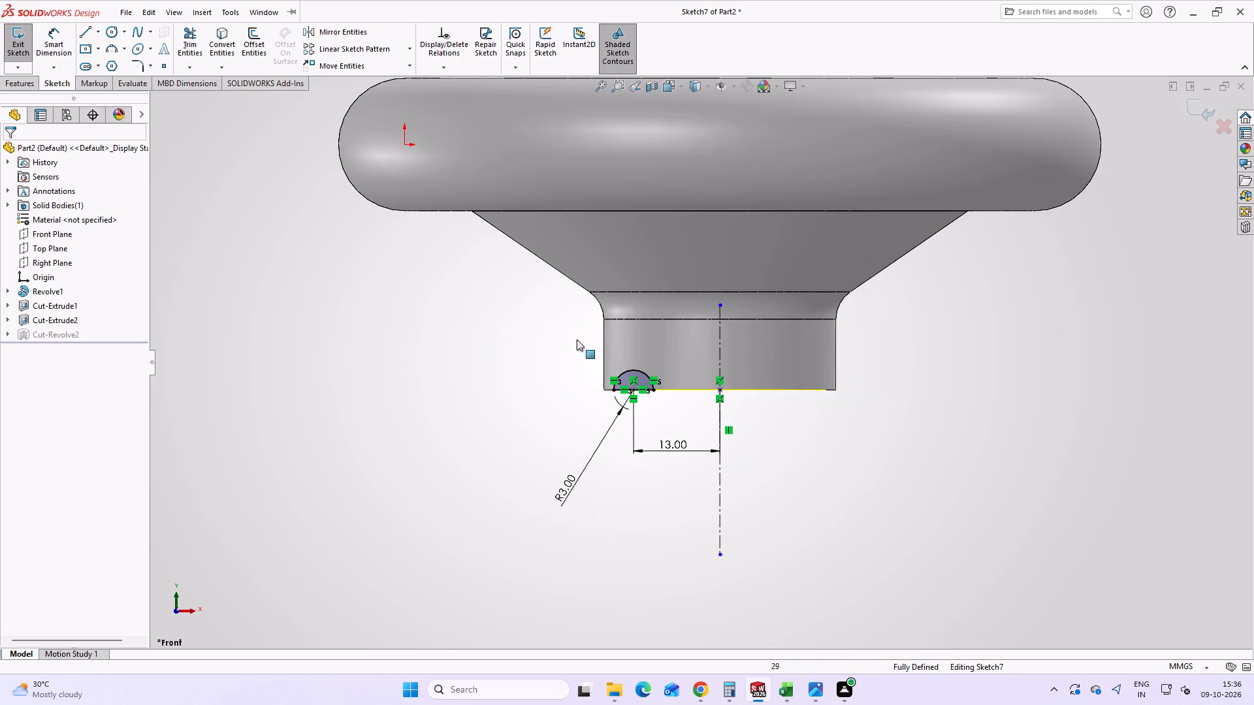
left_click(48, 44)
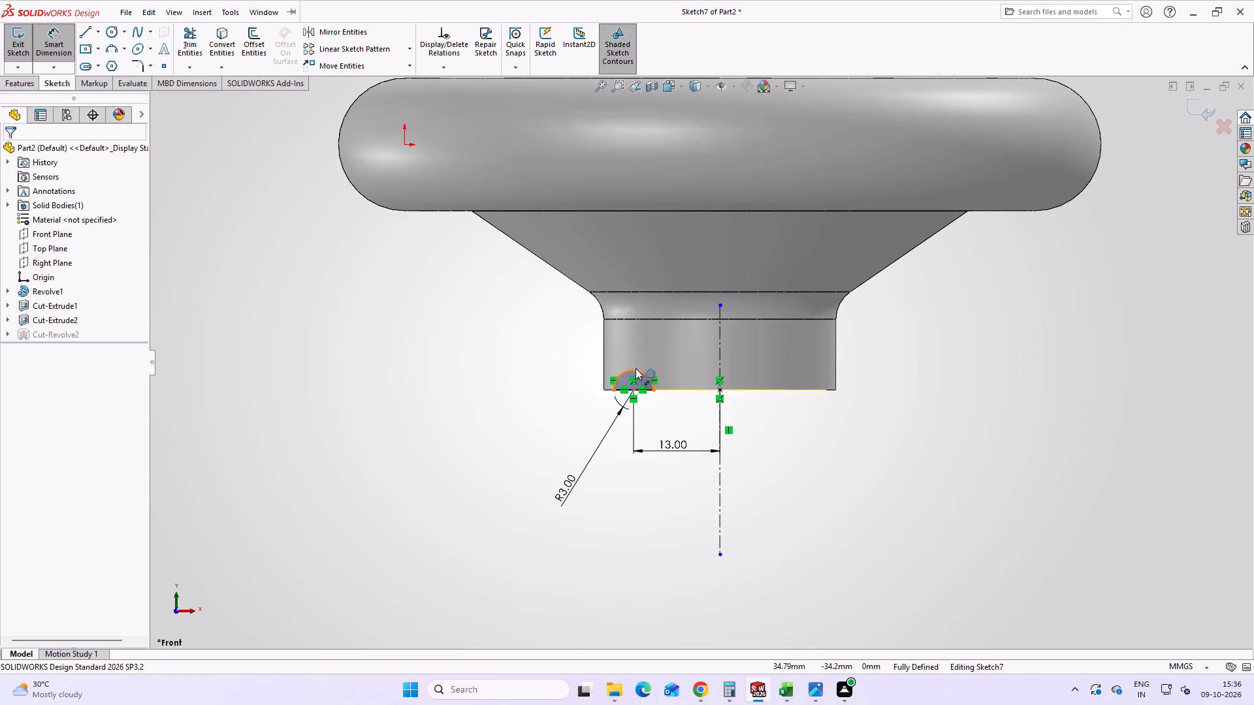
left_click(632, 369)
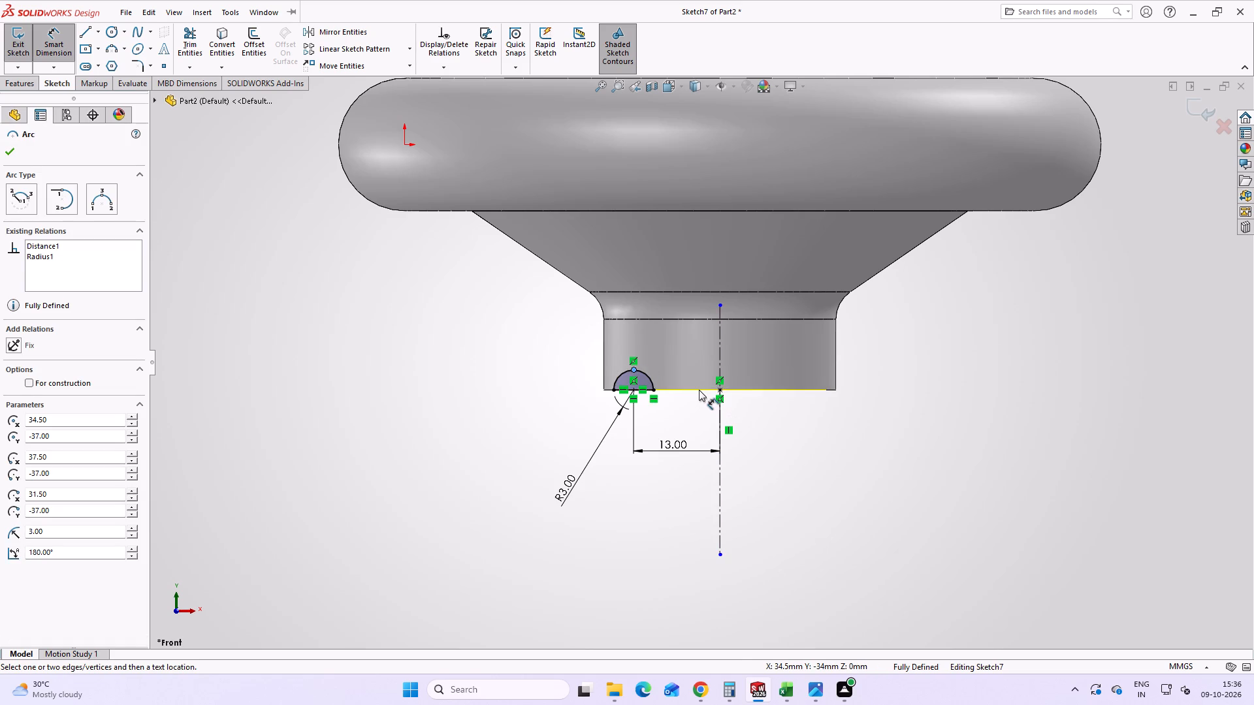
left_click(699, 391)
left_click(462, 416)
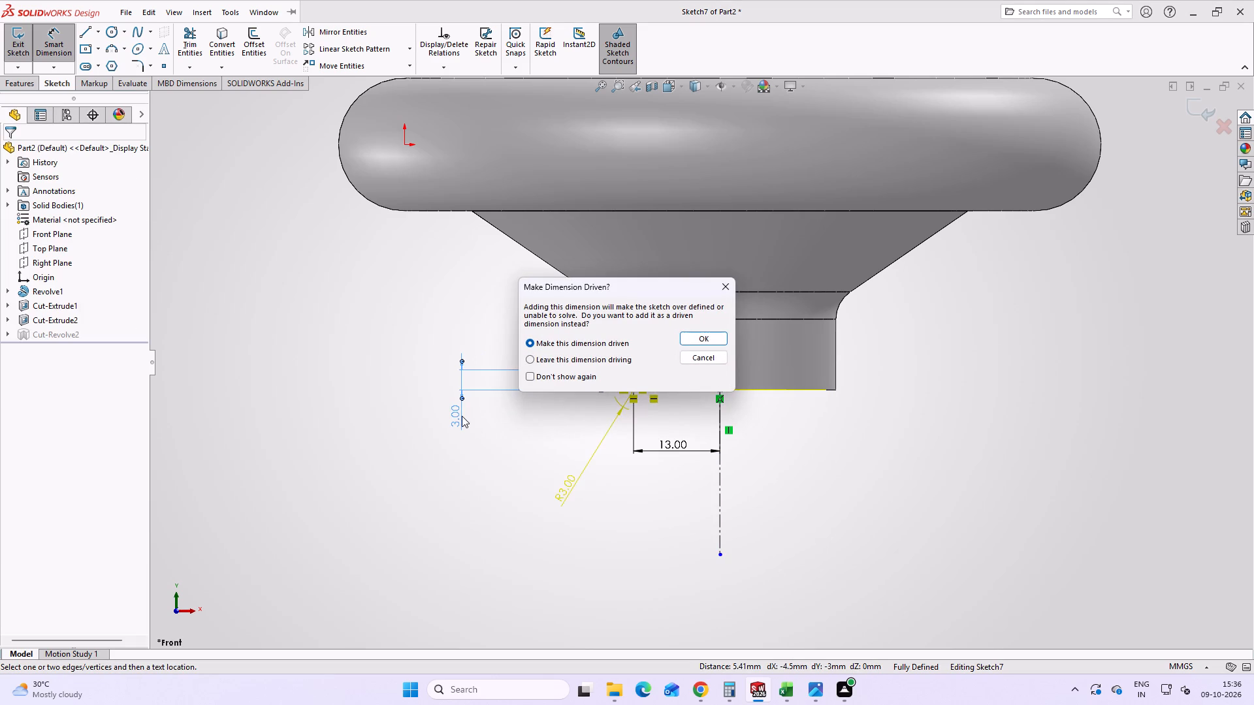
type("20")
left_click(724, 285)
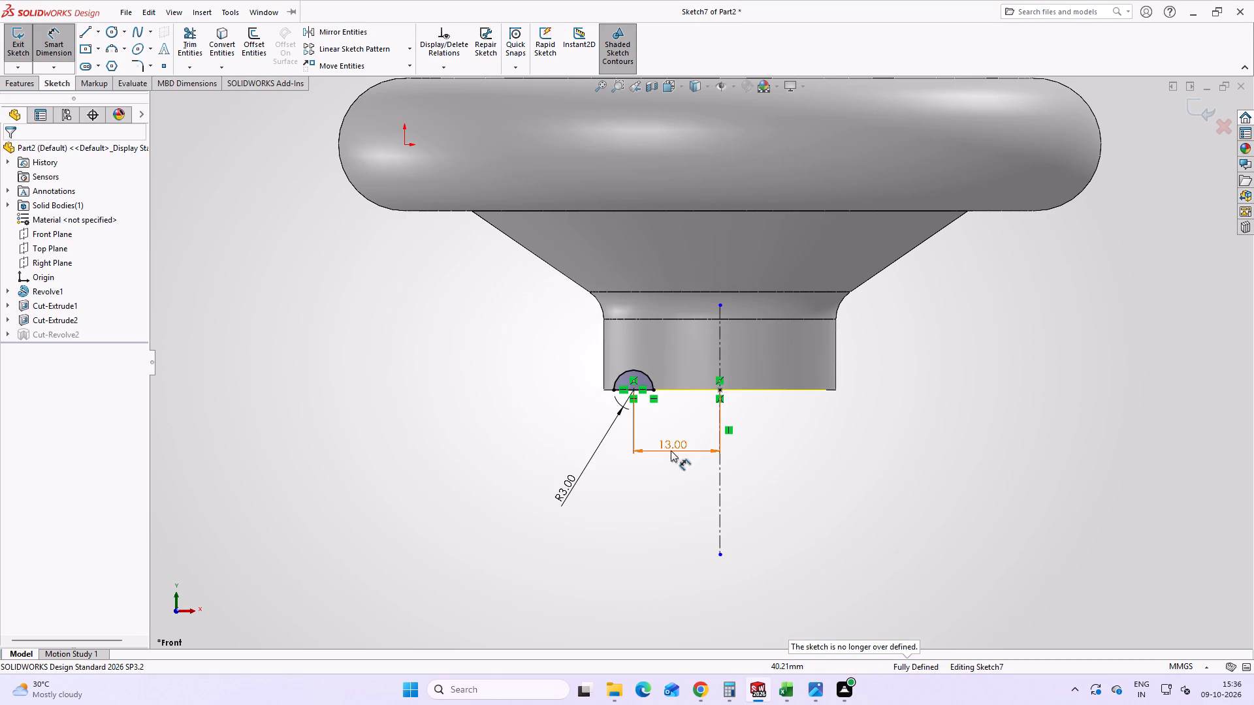
Delete the 13 mm dimension between the arc's center and the centerline.
left_click_drag(671, 450, 681, 438)
key("Delete")
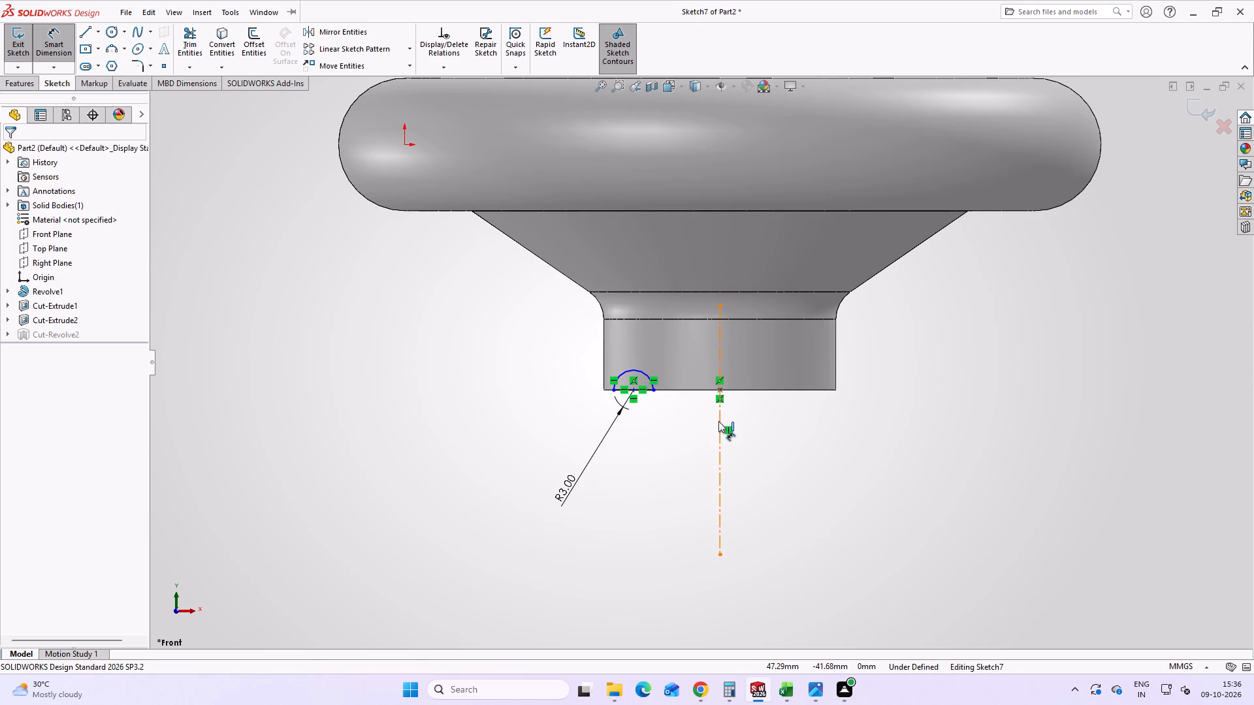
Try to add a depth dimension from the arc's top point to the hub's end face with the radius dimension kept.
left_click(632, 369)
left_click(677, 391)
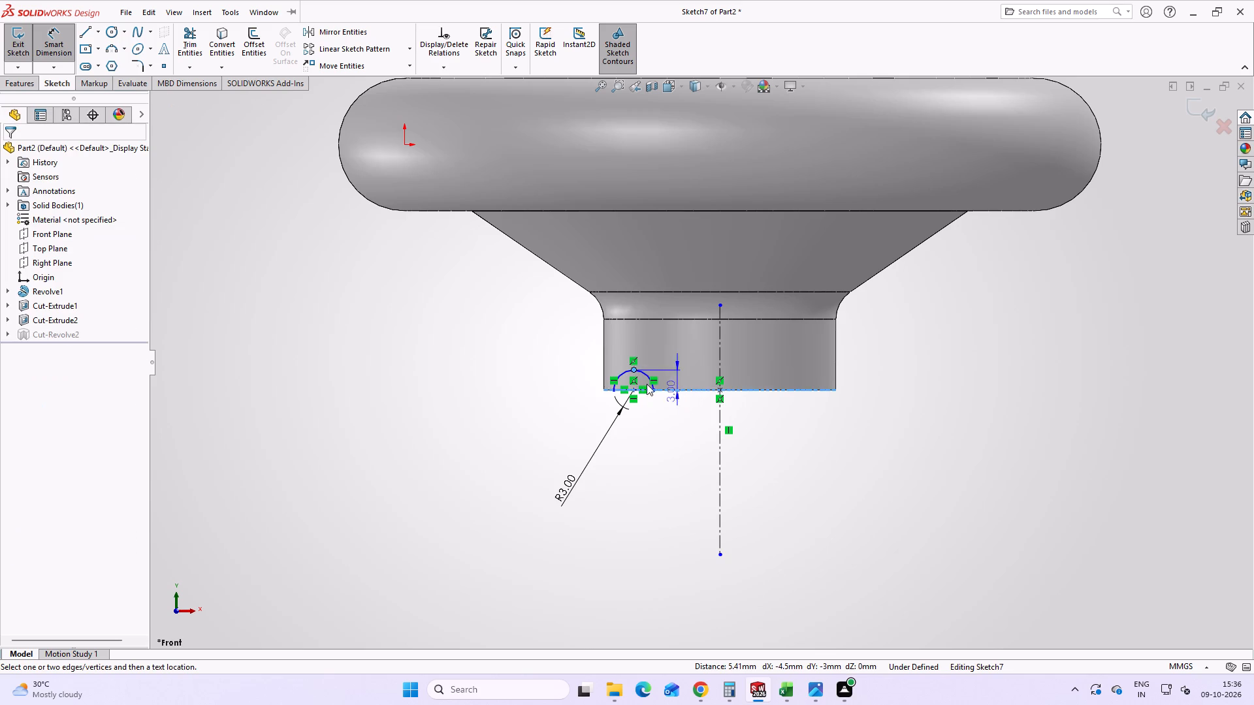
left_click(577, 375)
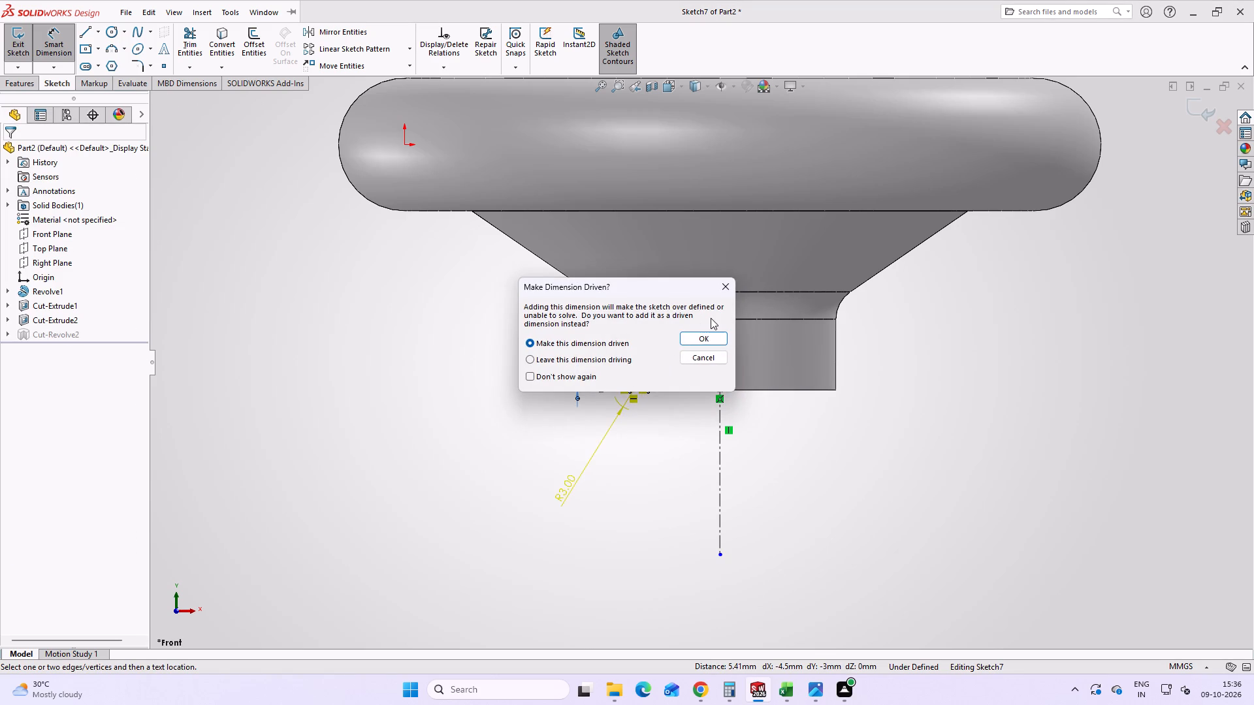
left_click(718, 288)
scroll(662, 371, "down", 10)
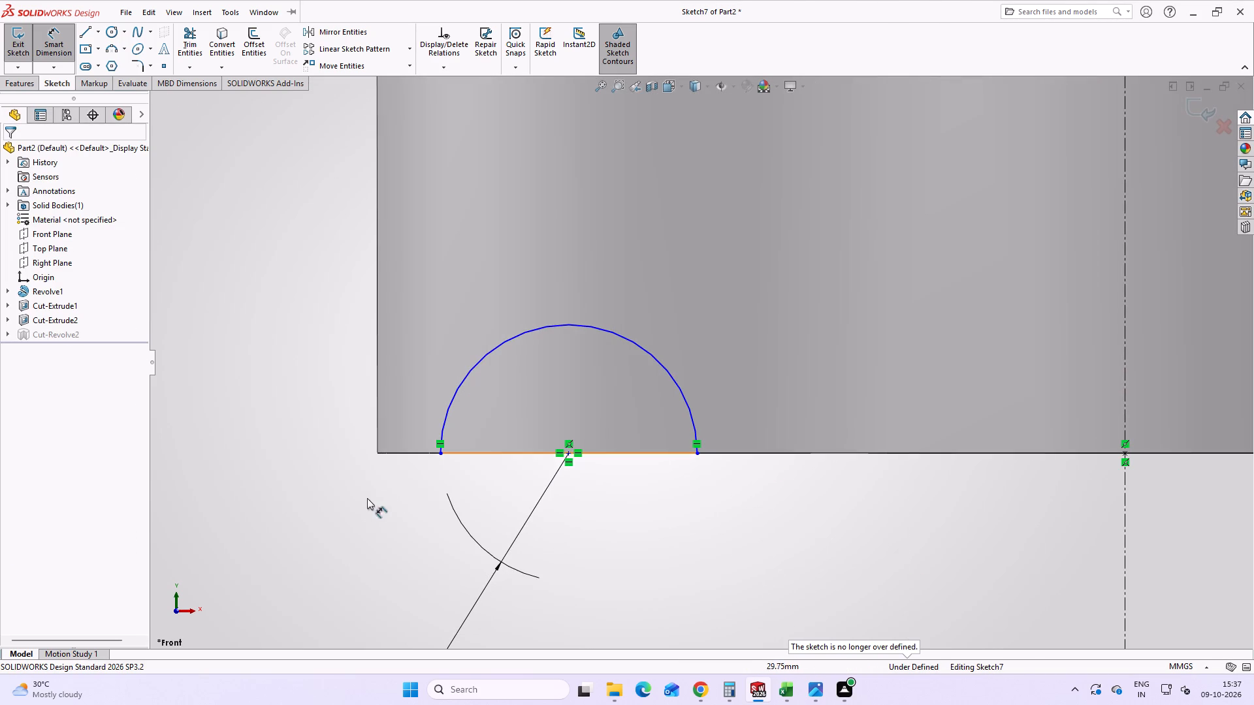
Reopen the ring groove sketch and delete the two relations holding the arc's center and base line on the hub's end face.
right_click(570, 462)
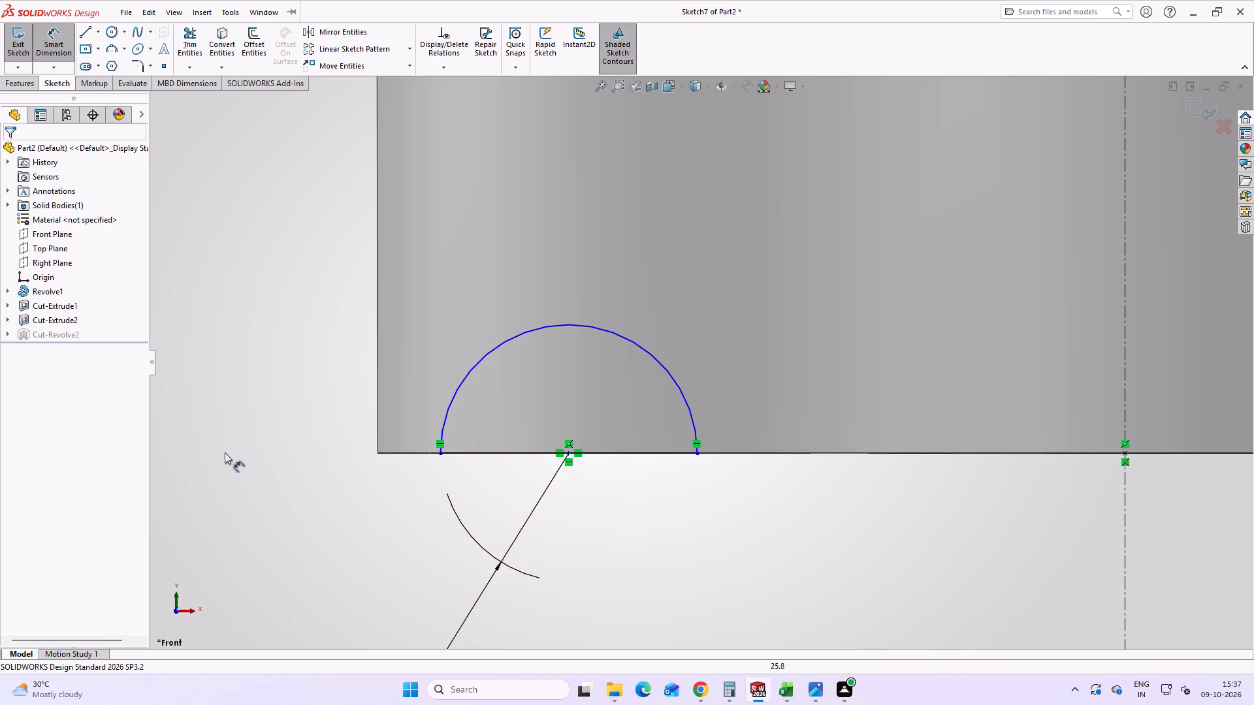
scroll(1093, 125, "up", 7)
left_click(1200, 116)
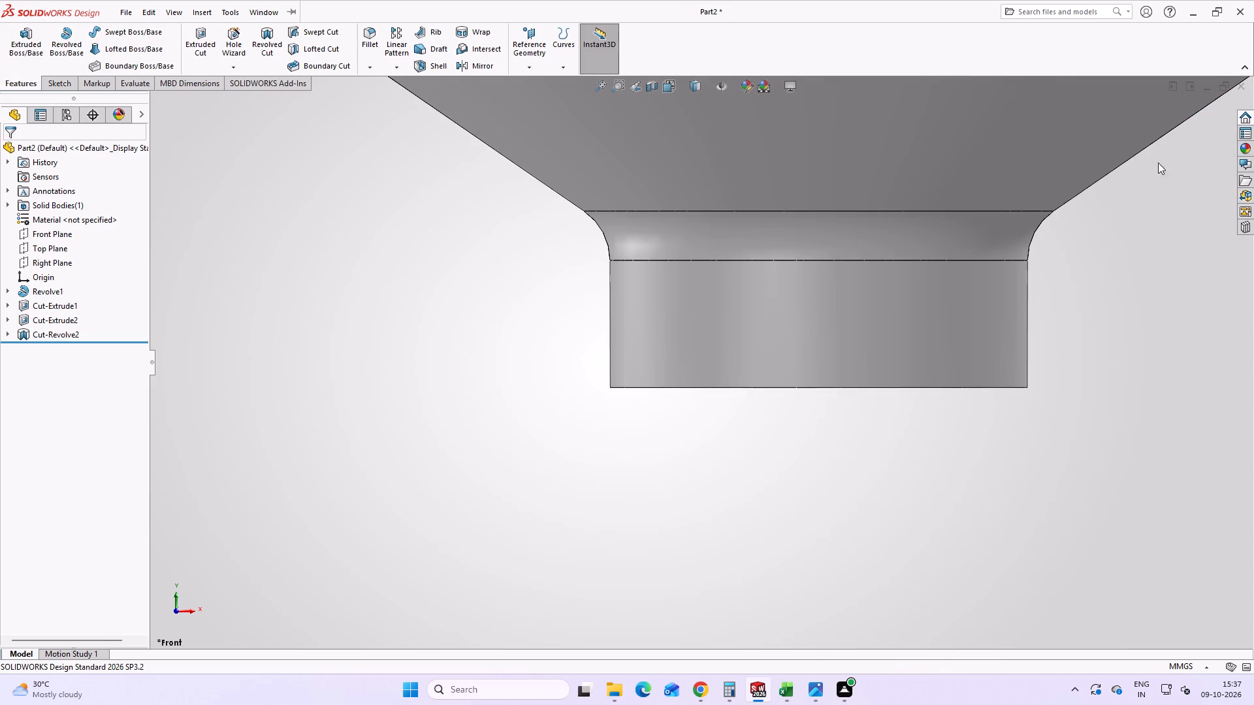
left_click(42, 333)
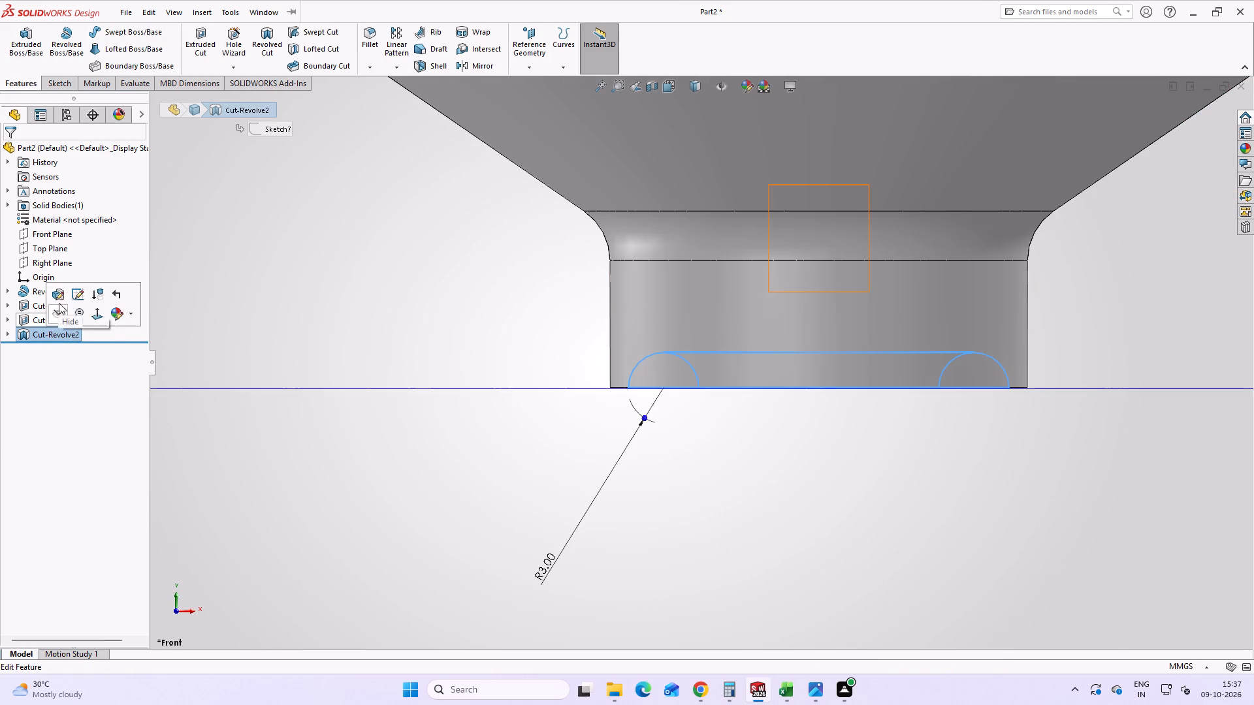
left_click(75, 296)
scroll(647, 409, "down", 7)
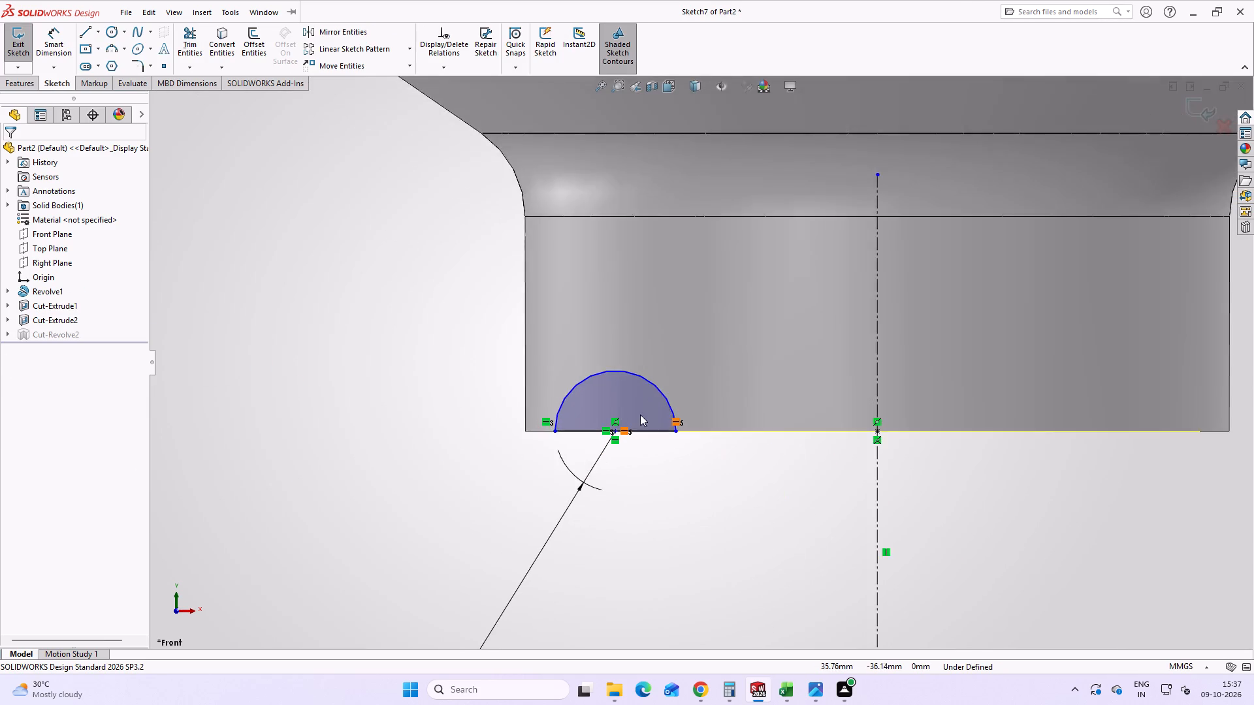
scroll(640, 415, "down", 4)
right_click(609, 445)
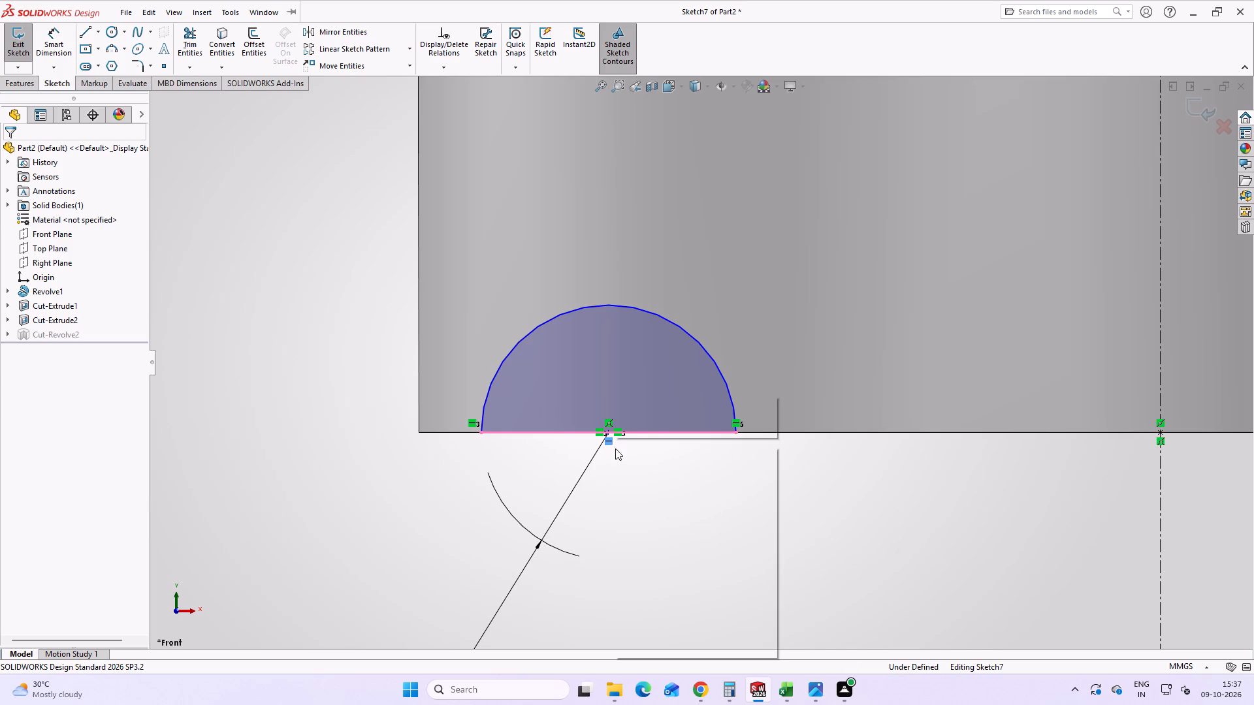
left_click(649, 613)
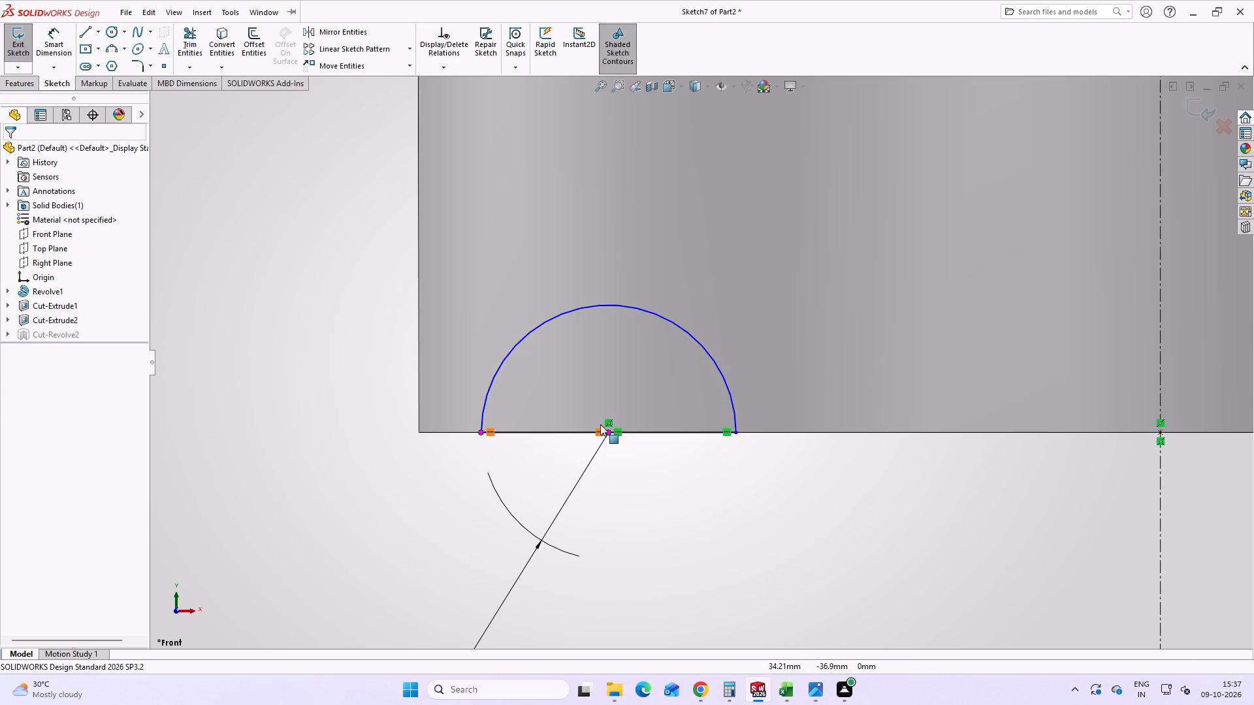
right_click(609, 420)
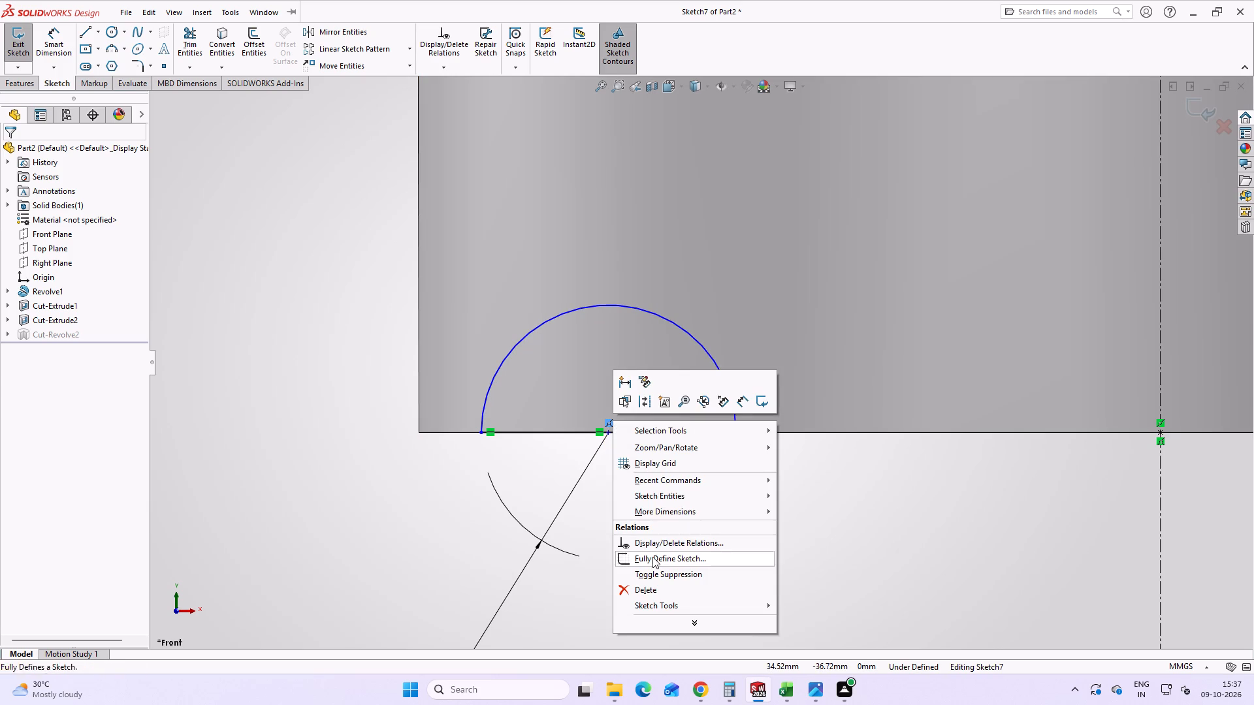
left_click(649, 588)
scroll(626, 419, "up", 3)
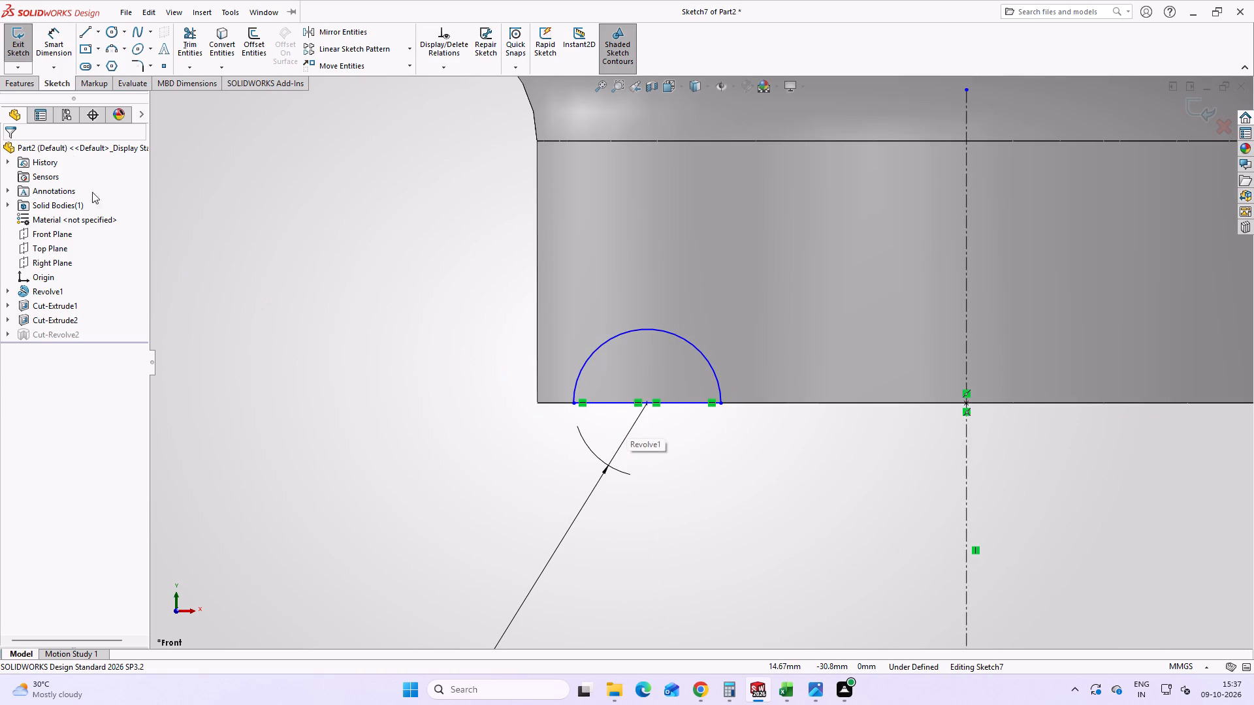
Dimension the height of the arc's top point above the hub's end face as 2.5 mm.
left_click(52, 41)
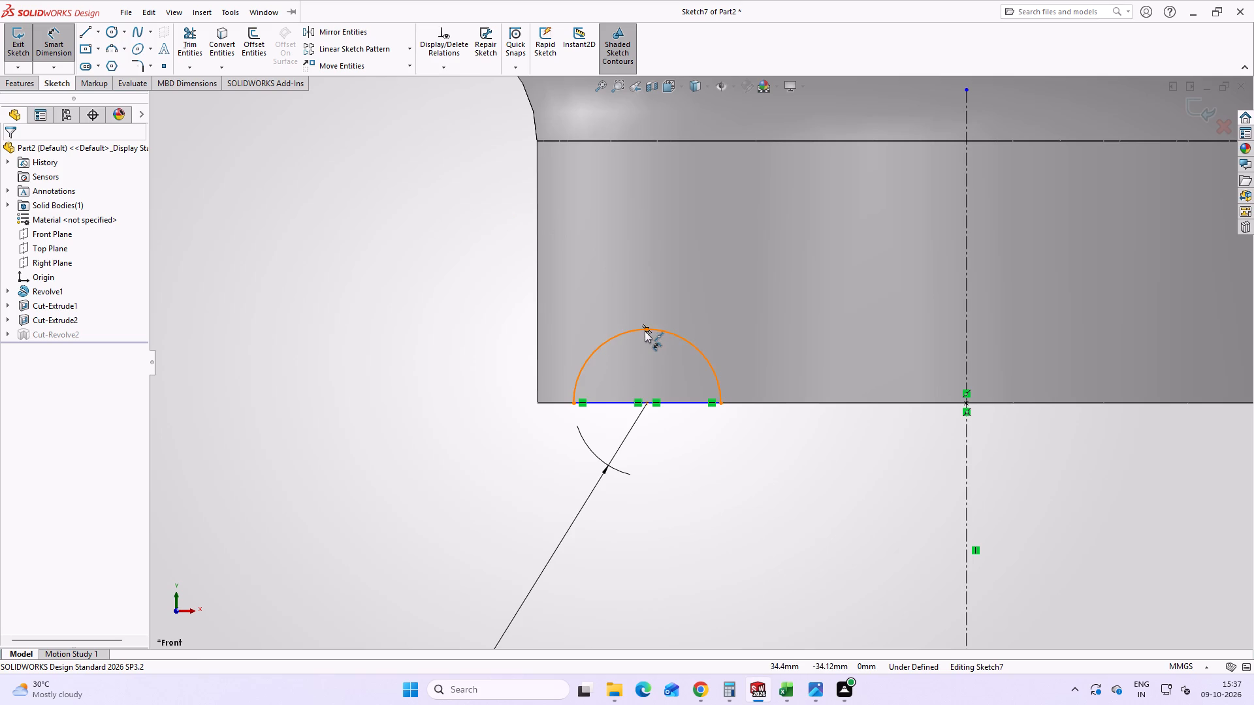
left_click(647, 328)
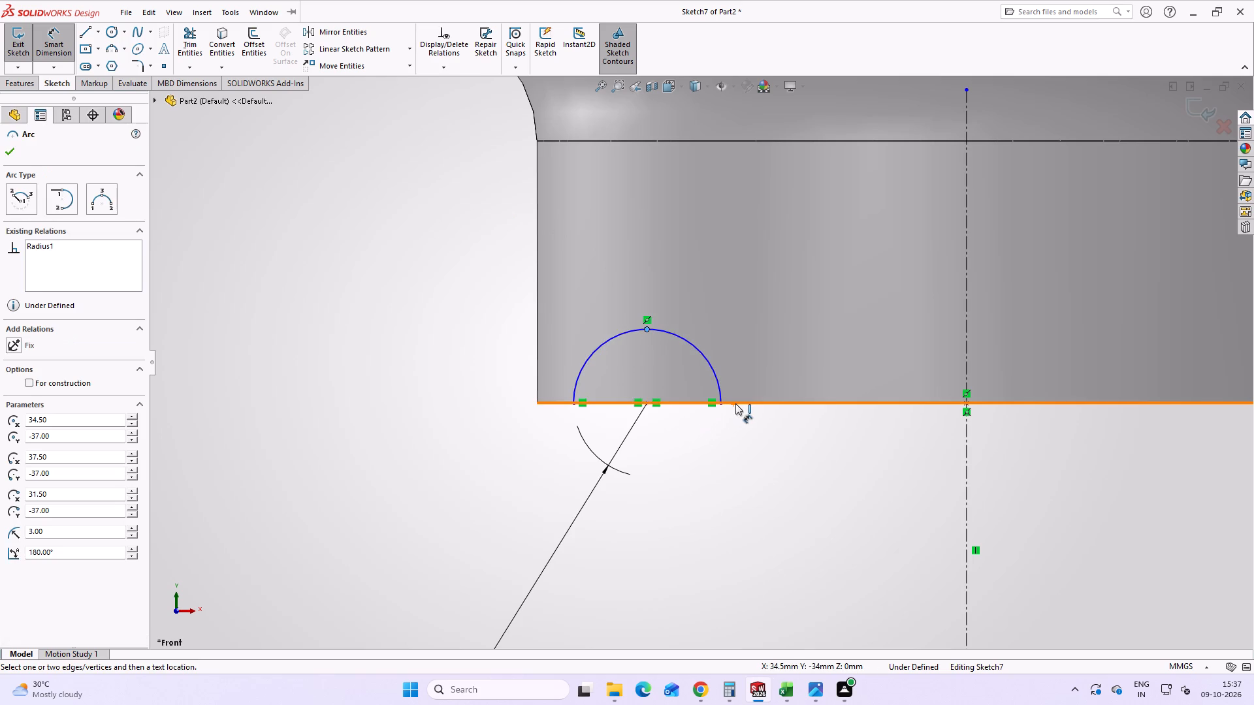
left_click(737, 403)
left_click(378, 374)
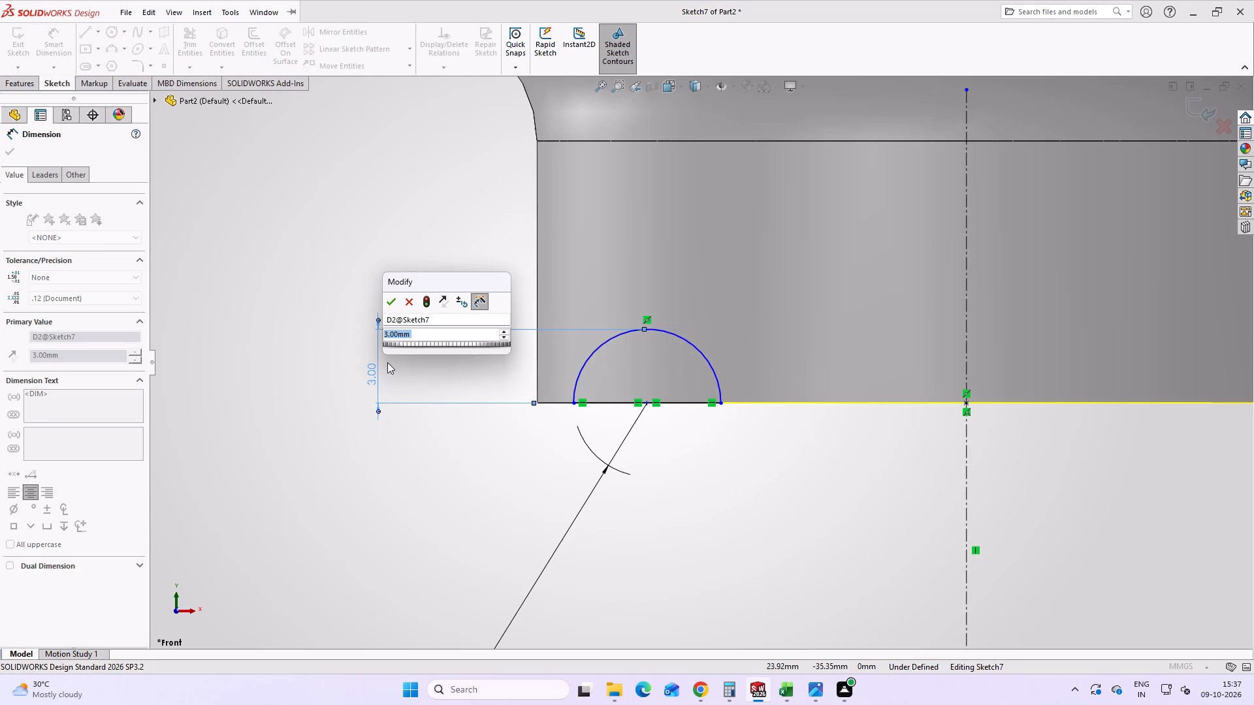
key("2")
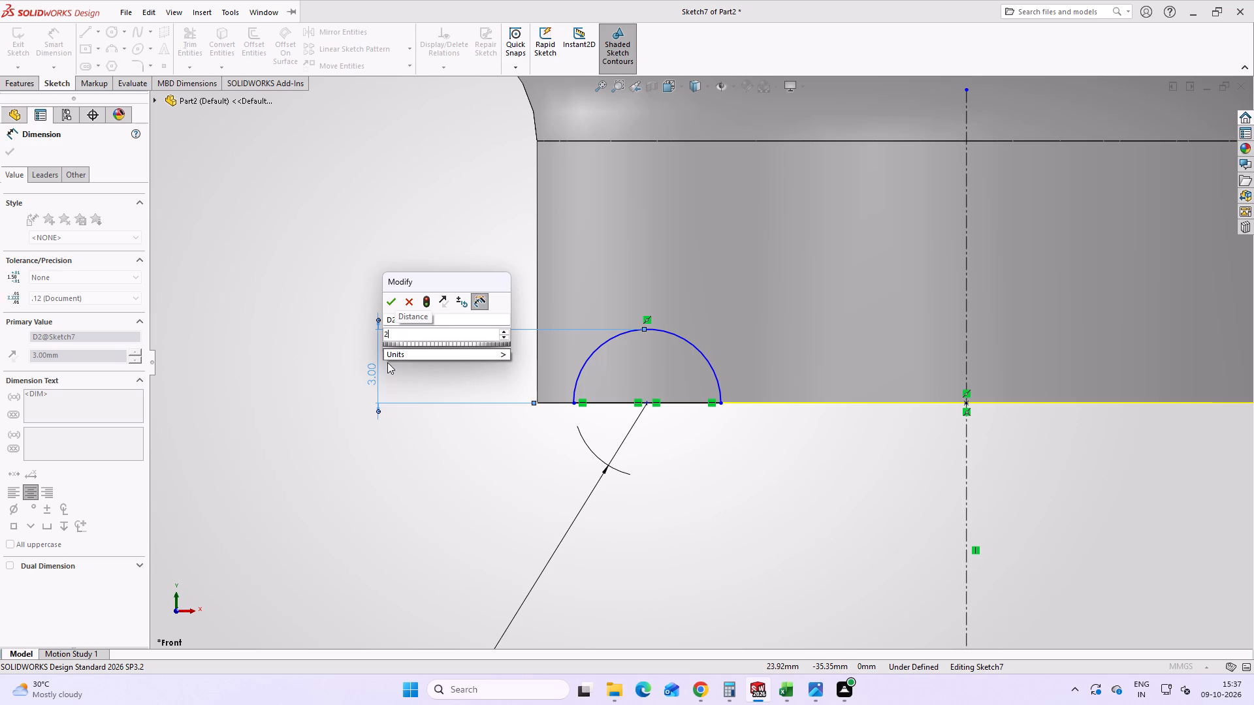
type(".5")
key("Return")
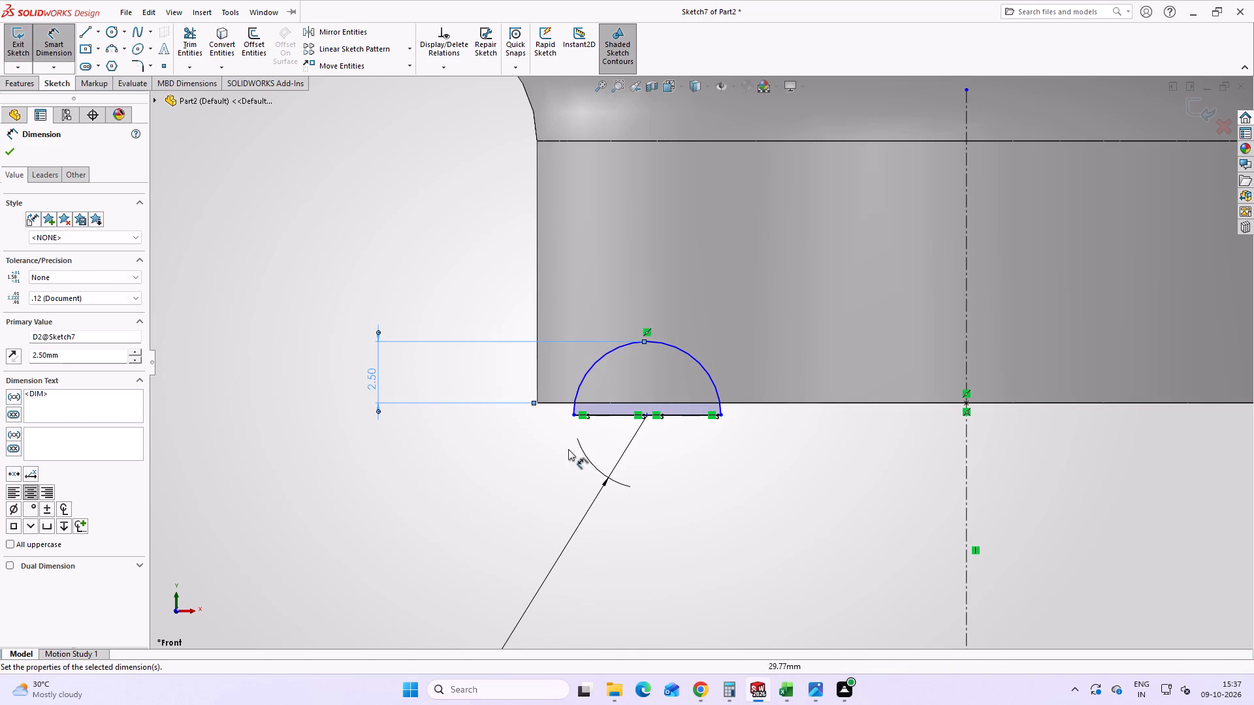
left_click(10, 155)
Sketch a horizontal line along the hub's end face, from the arc's outer side to just past its inner side.
scroll(604, 416, "down", 5)
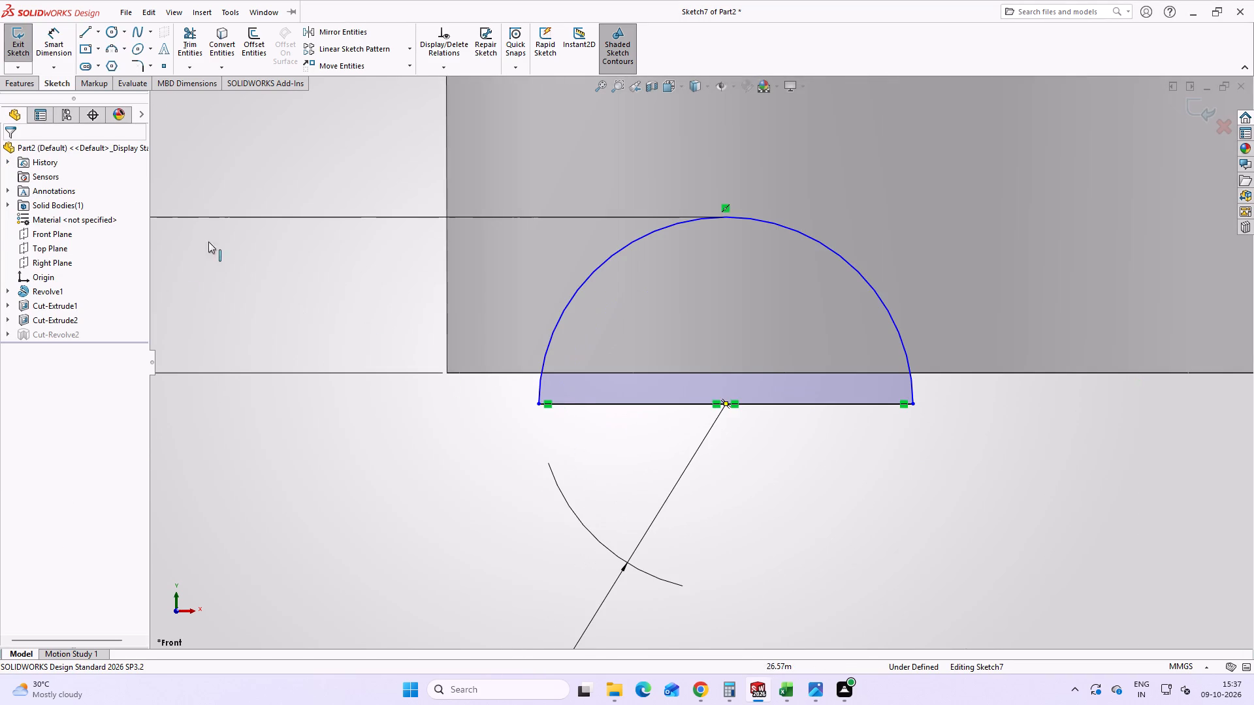
left_click(79, 39)
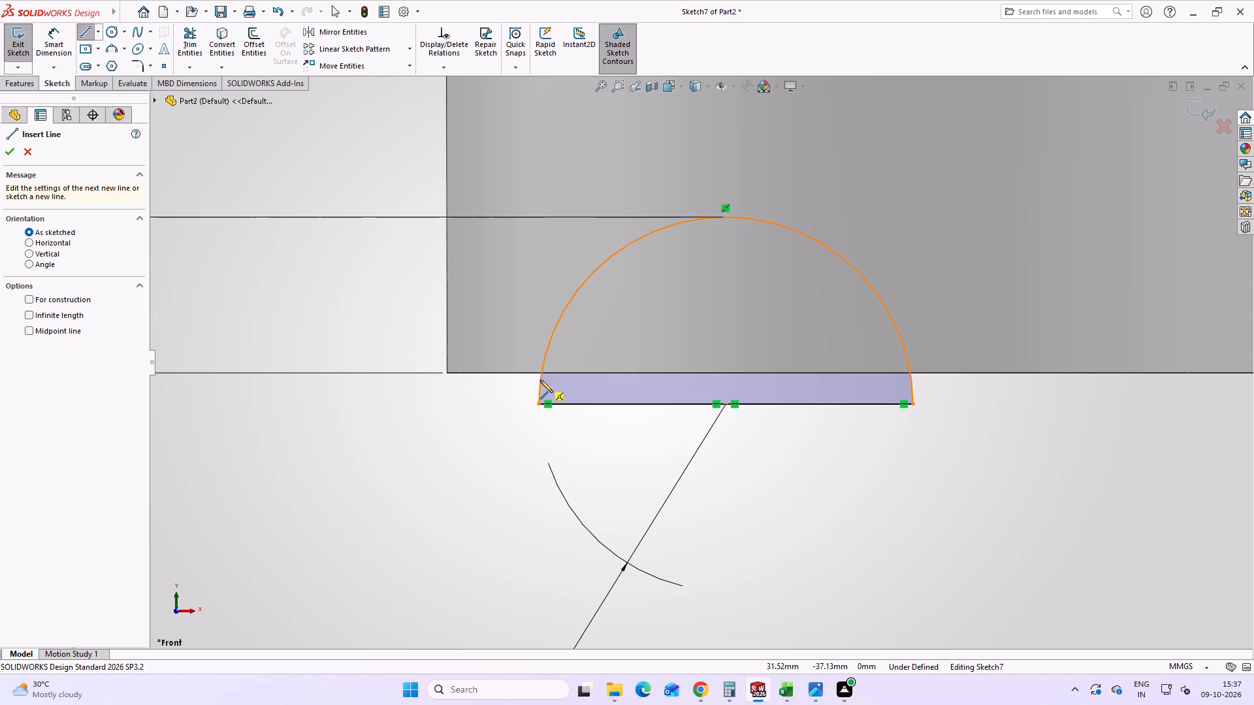
left_click(540, 371)
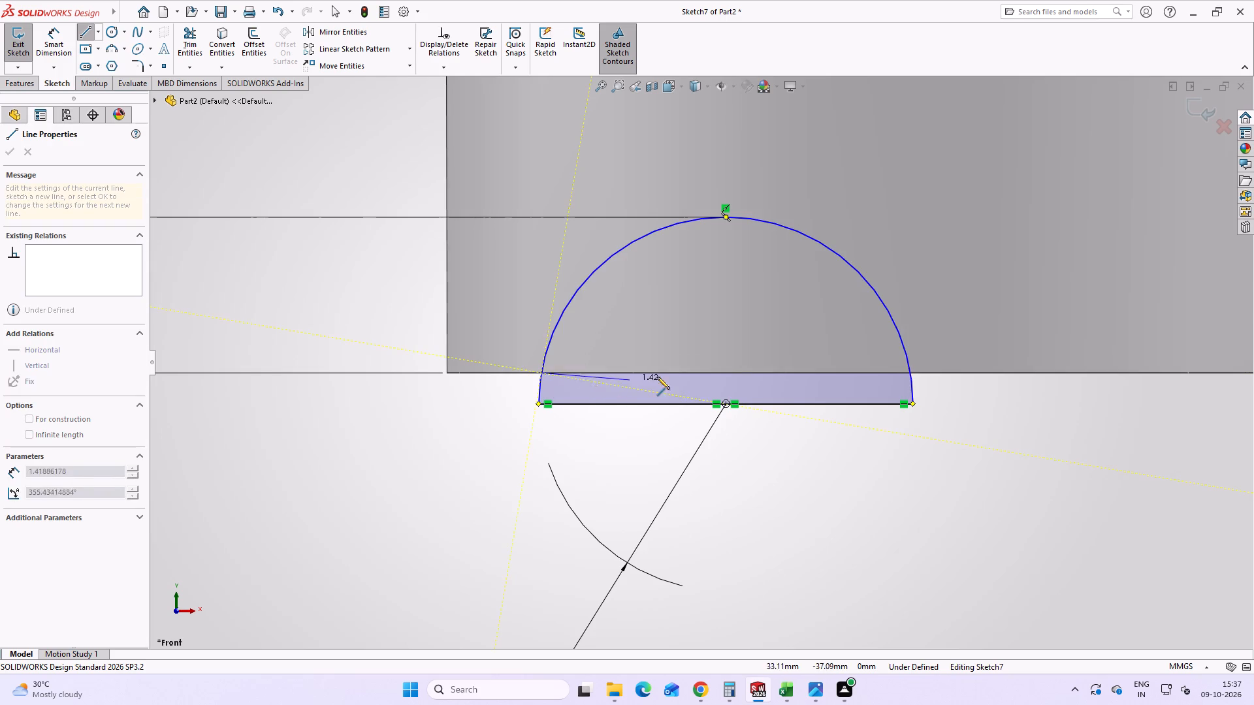
left_click(927, 373)
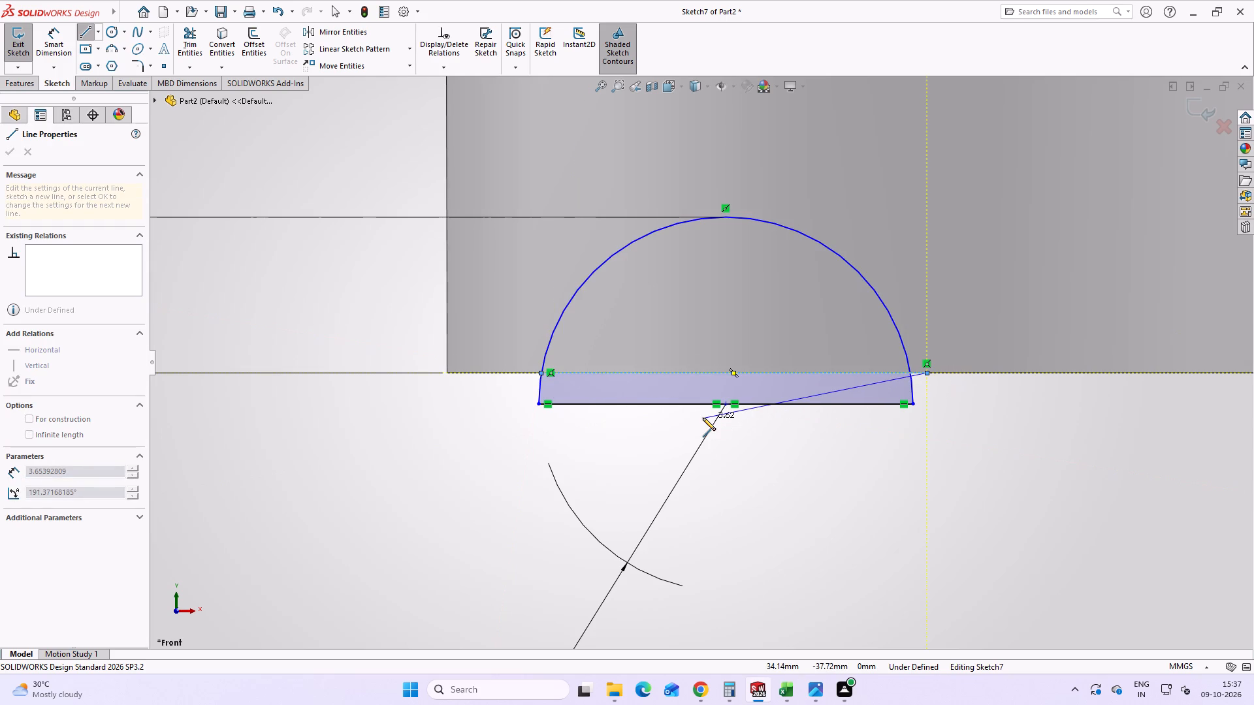
key("Escape")
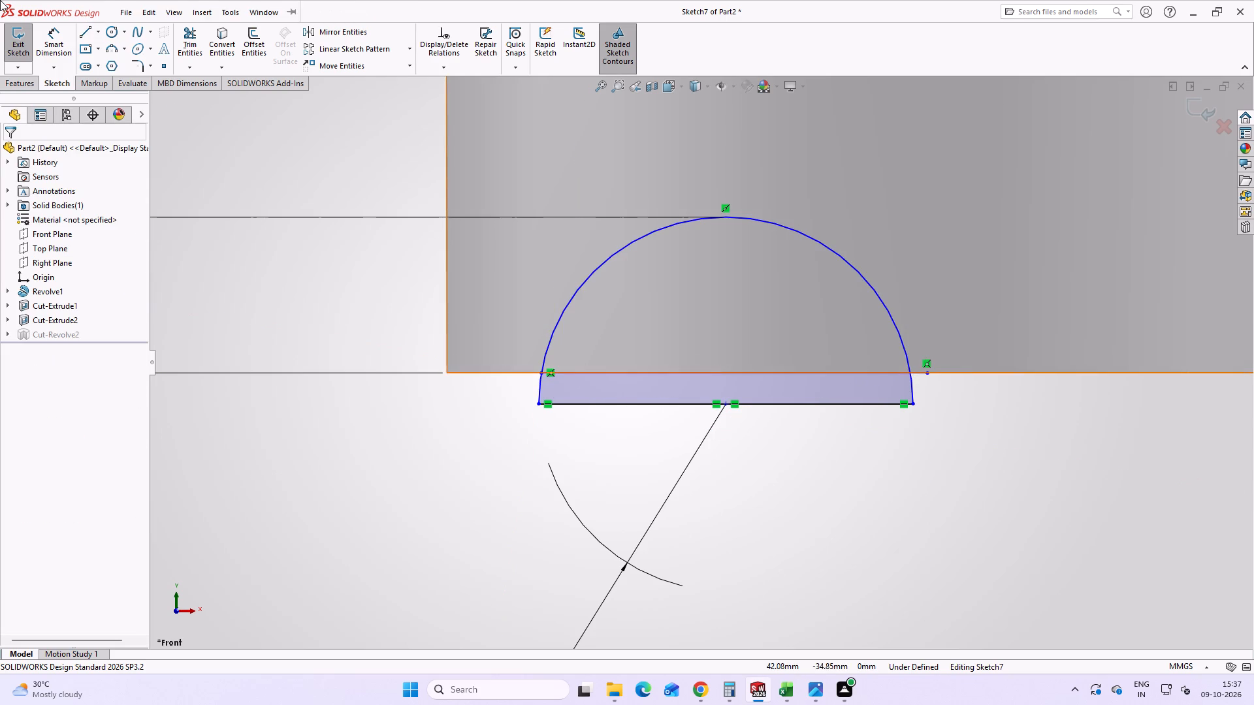
Trim the line's overhang, the arc ends below the hub's end face and the old base line, leaving a closed arc segment.
left_click(183, 33)
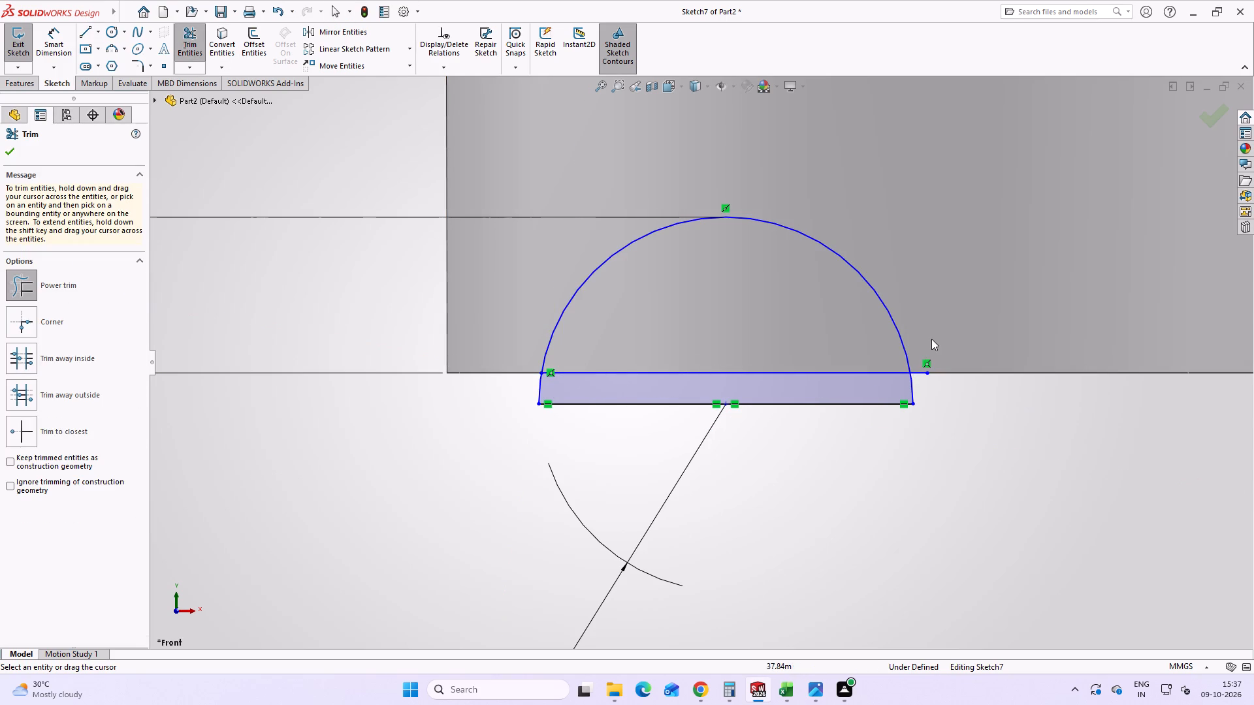
left_click_drag(930, 336, 762, 426)
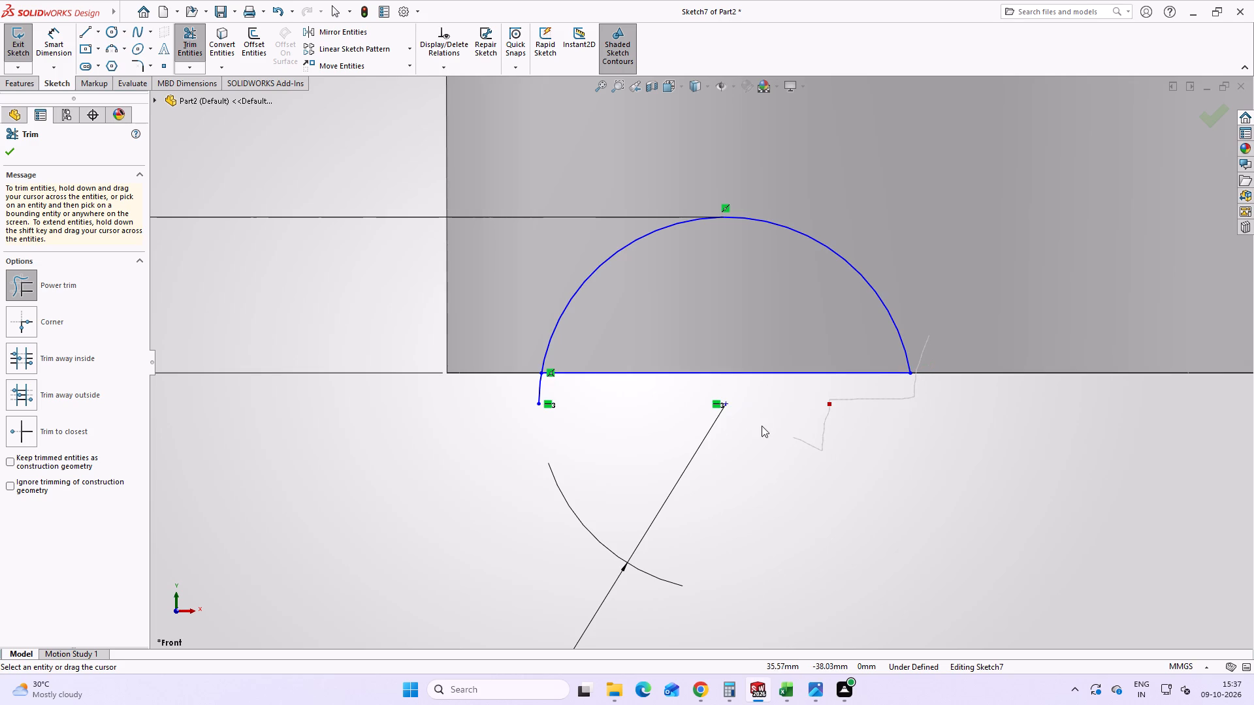
left_click_drag(762, 426, 617, 421)
scroll(784, 452, "up", 5)
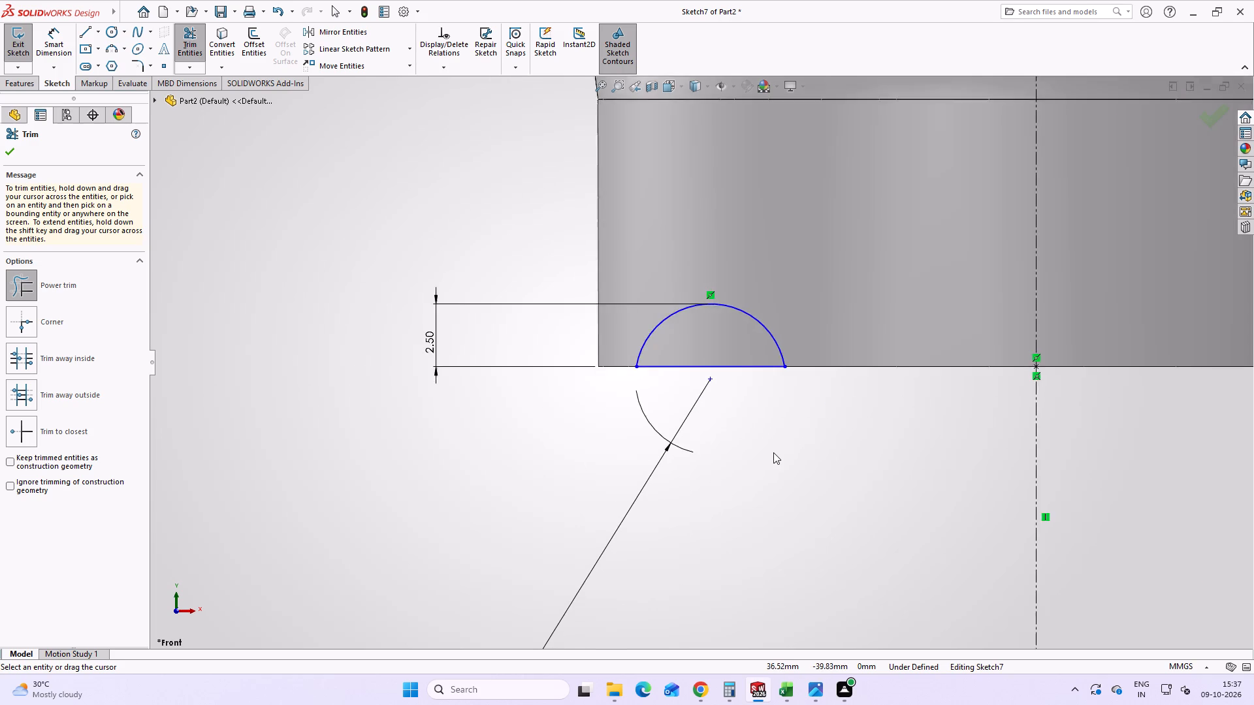
scroll(773, 452, "up", 3)
key("Escape")
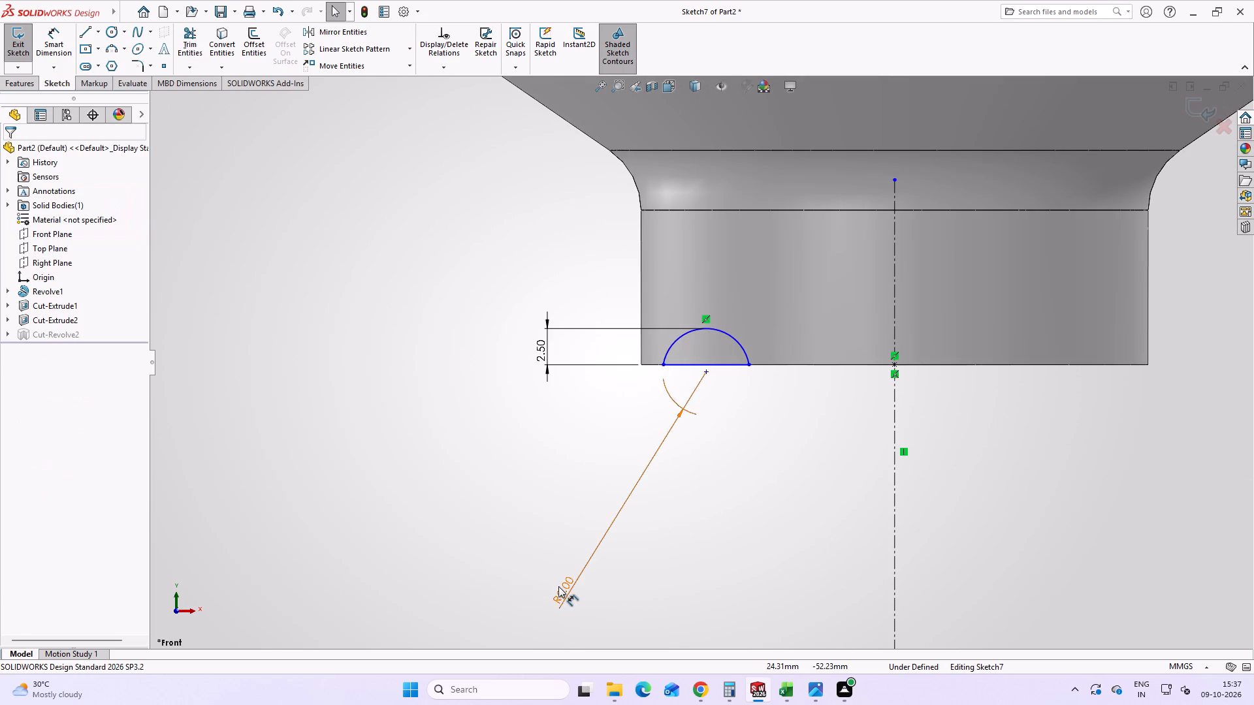
Move the R3 radius dimension text closer to the groove arc.
left_click_drag(559, 588, 591, 488)
left_click(769, 471)
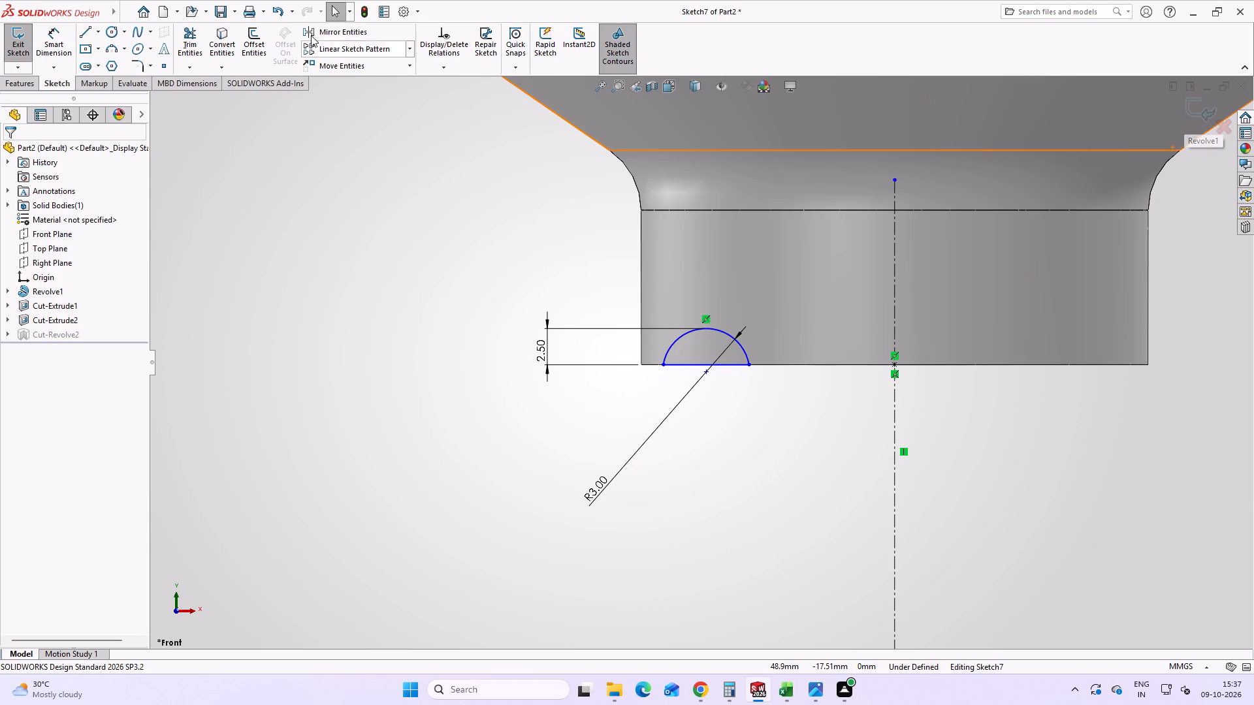
Dimension the arc's center 13 mm from the vertical centerline and exit the sketch to rebuild the revolved cut.
left_click(69, 32)
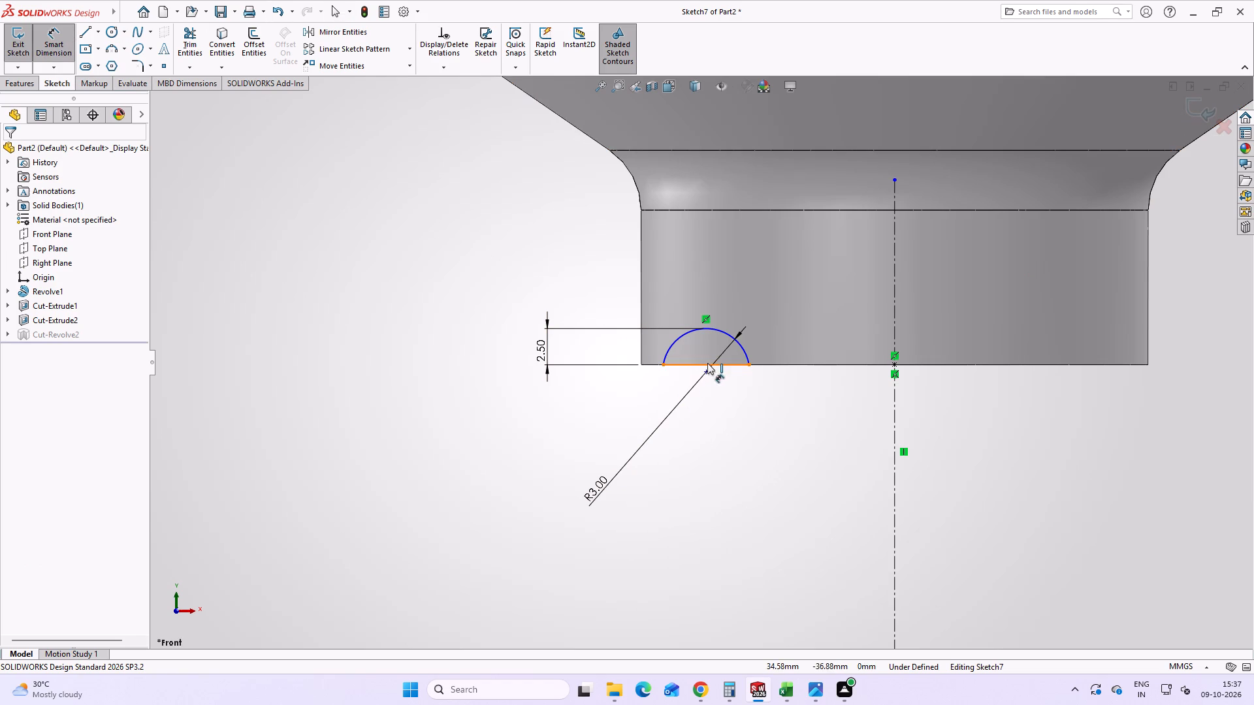
left_click(707, 371)
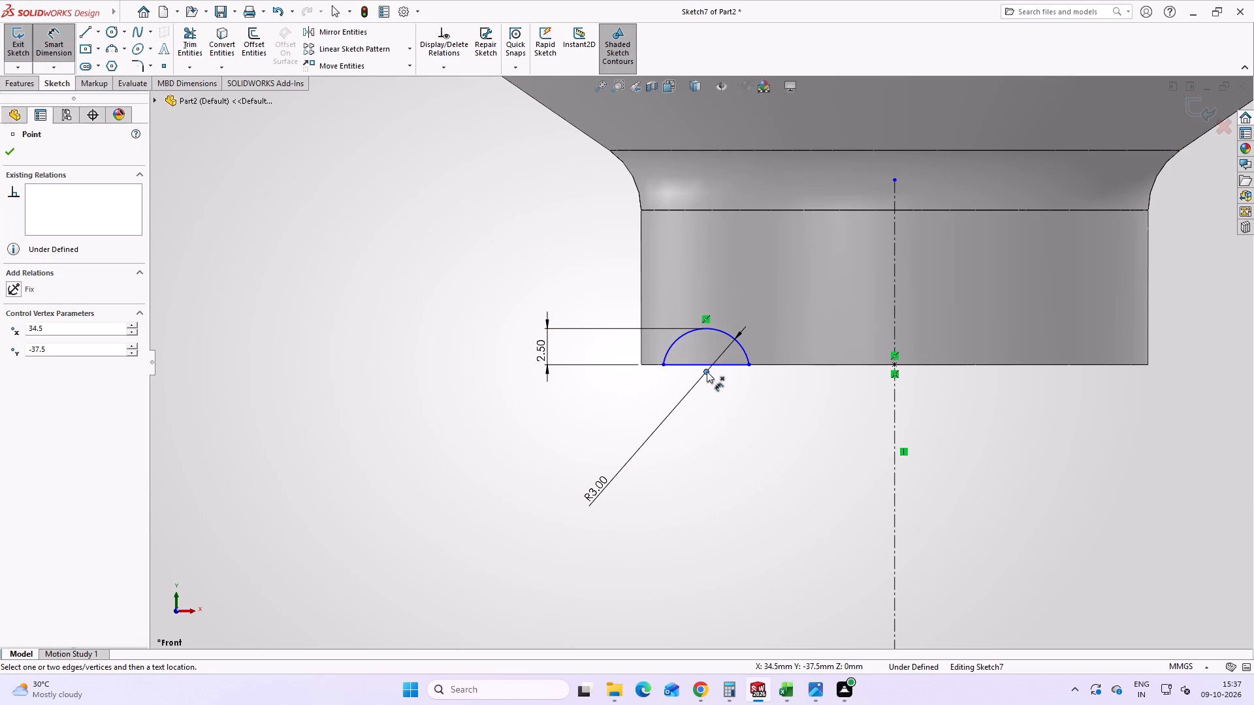
left_click(894, 390)
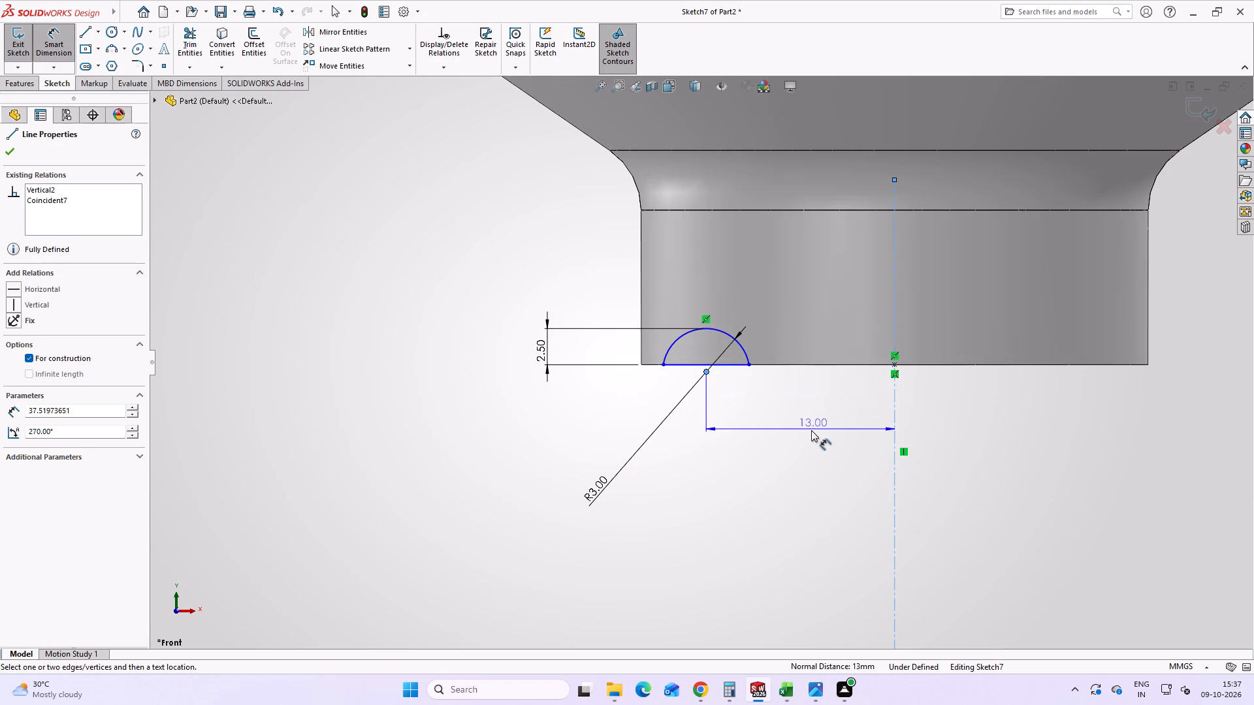
left_click(811, 430)
left_click(840, 363)
left_click(620, 498)
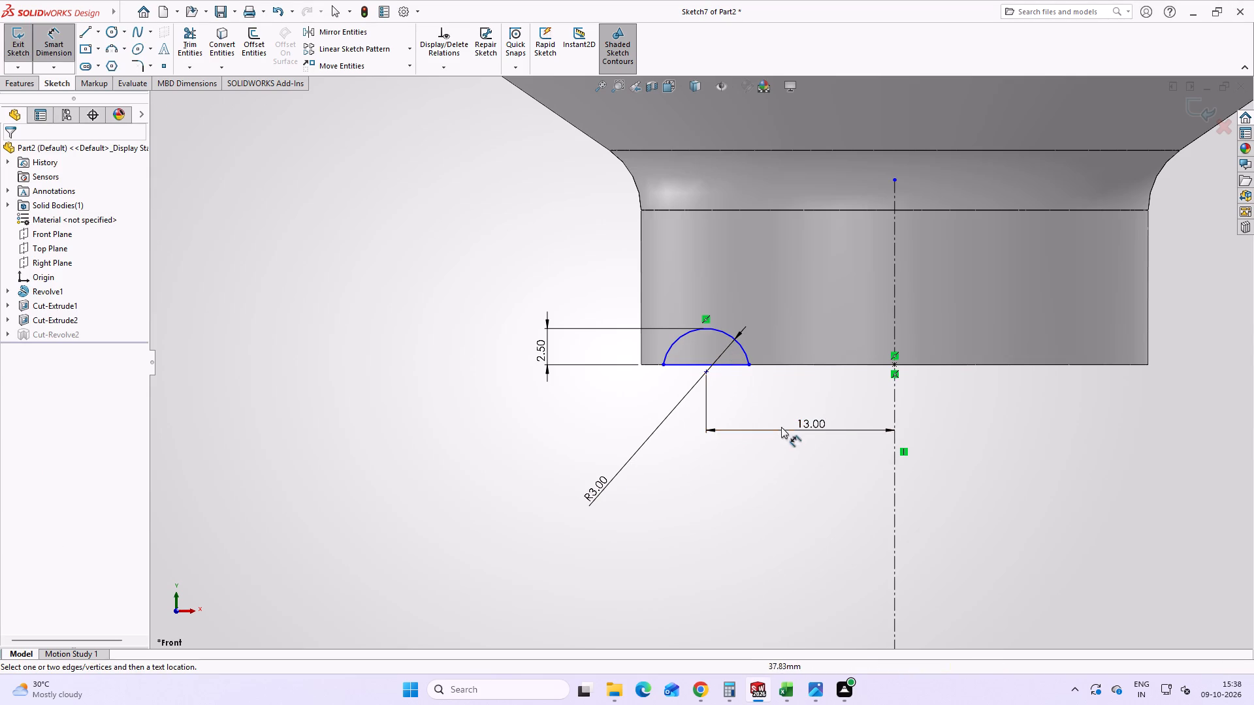
key("Escape")
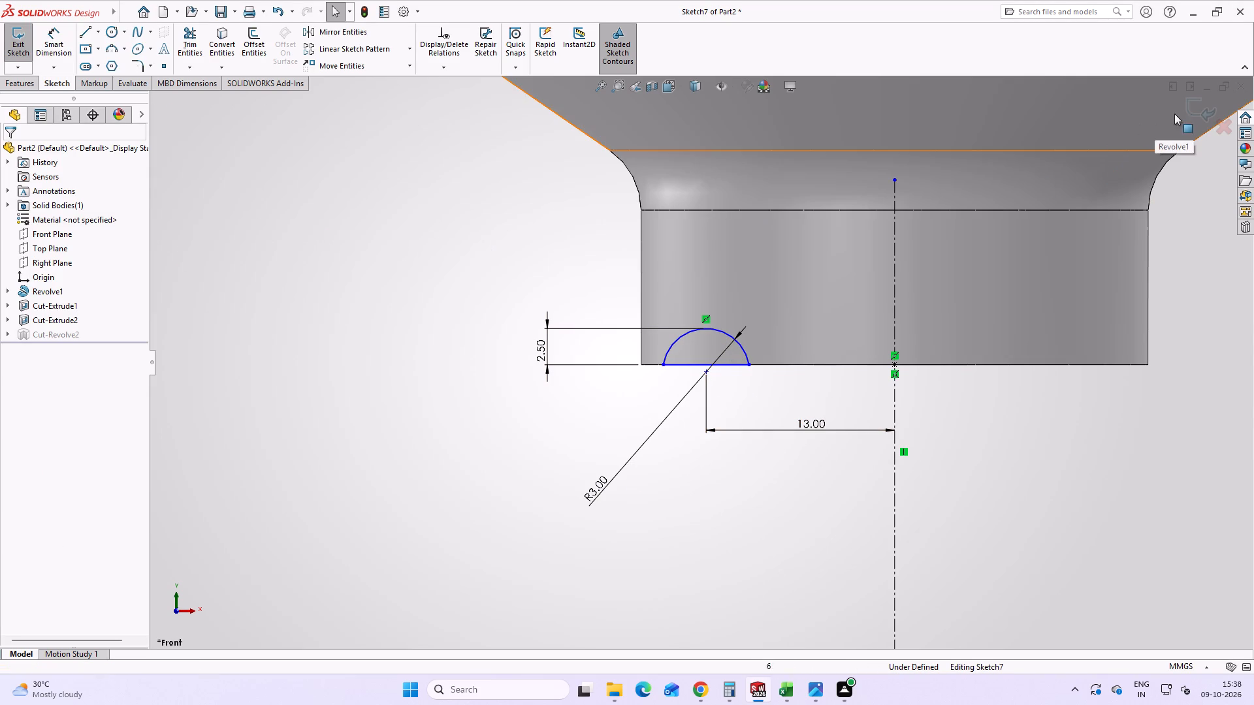
left_click(1190, 108)
Examine the rebuilt ring groove in the hub's end face and the whole handwheel from both sides.
middle_click_drag(798, 347, 810, 174)
scroll(850, 385, "up", 3)
scroll(865, 415, "down", 3)
scroll(865, 415, "up", 1)
middle_click_drag(867, 441, 880, 304)
scroll(880, 304, "up", 1)
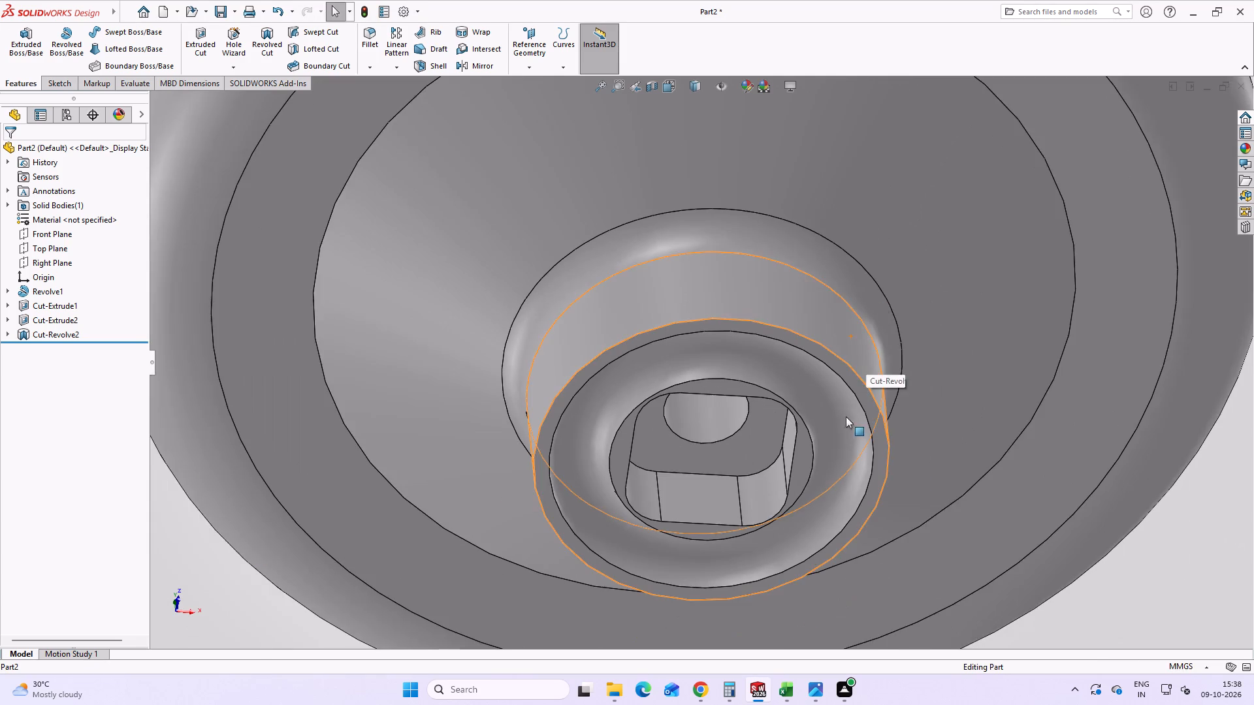
scroll(831, 471, "up", 2)
middle_click_drag(831, 458, 841, 95)
scroll(866, 233, "up", 2)
middle_click_drag(867, 237, 767, 488)
scroll(881, 430, "up", 3)
middle_click_drag(923, 386, 571, 321)
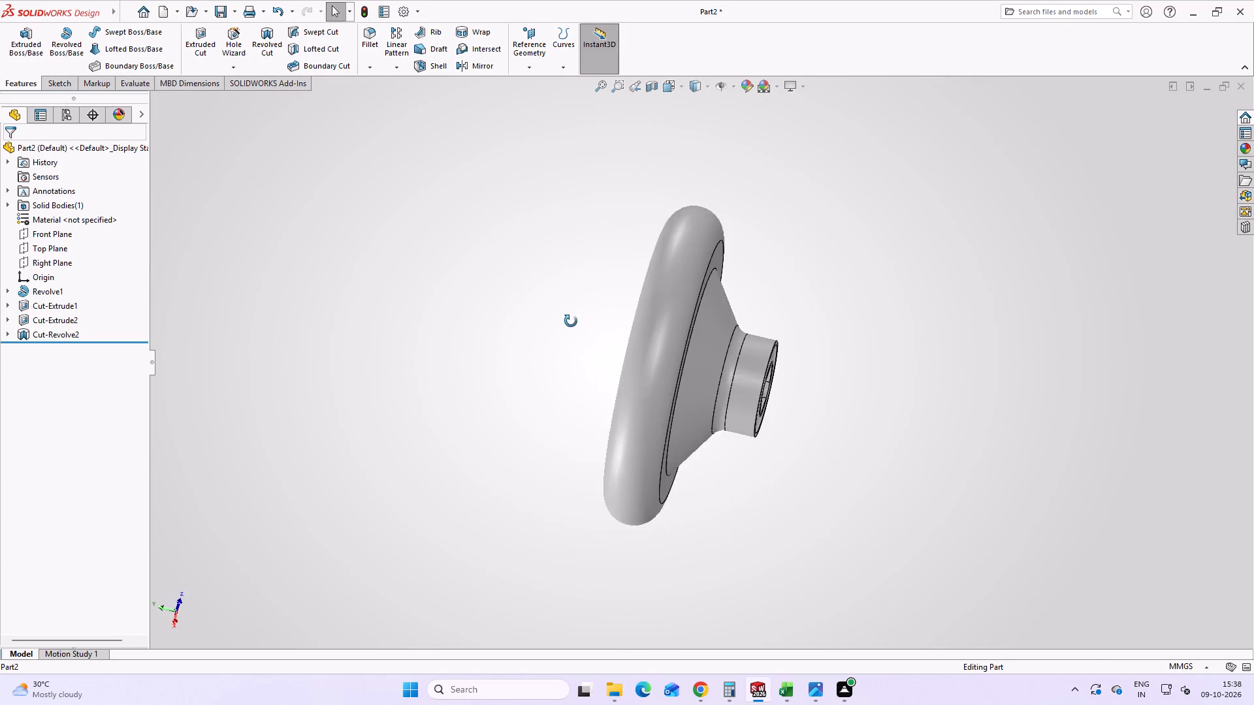
middle_click_drag(571, 321, 738, 178)
middle_click_drag(755, 507, 736, 572)
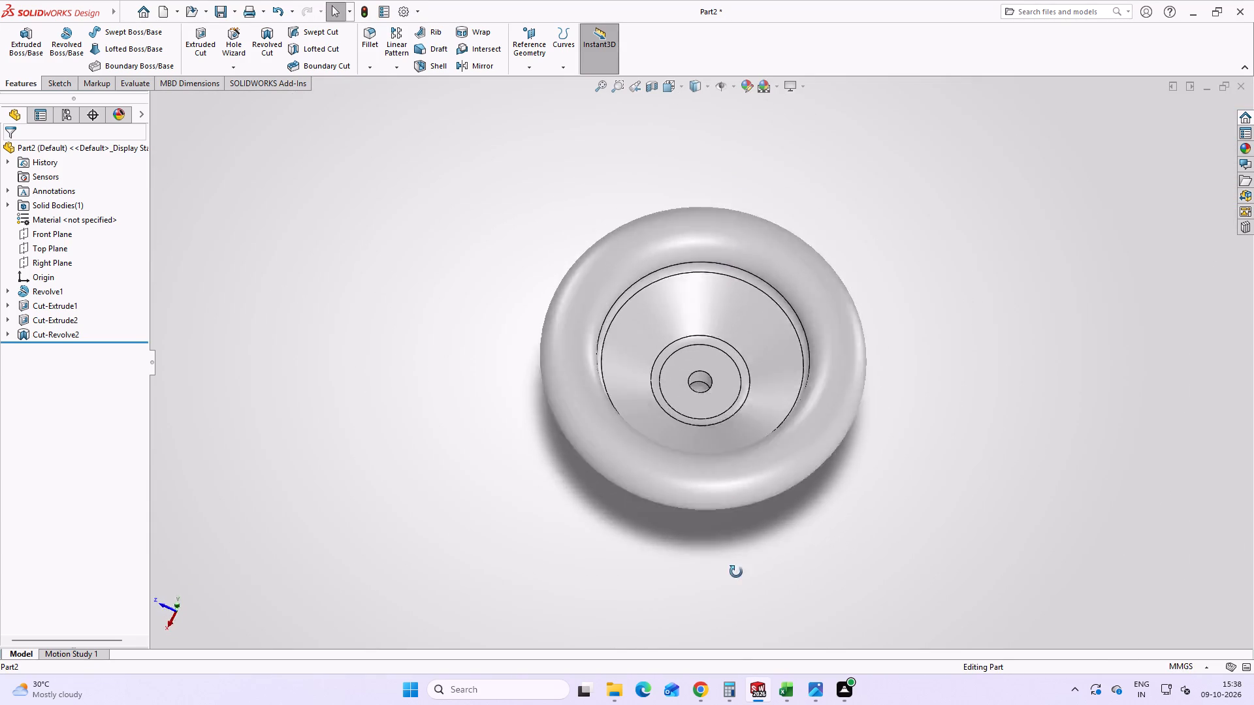
middle_click_drag(736, 572, 756, 560)
Switch to the HANDWHEEL.png reference drawing in Photos and study its views for the remaining handwheel features.
left_click(818, 704)
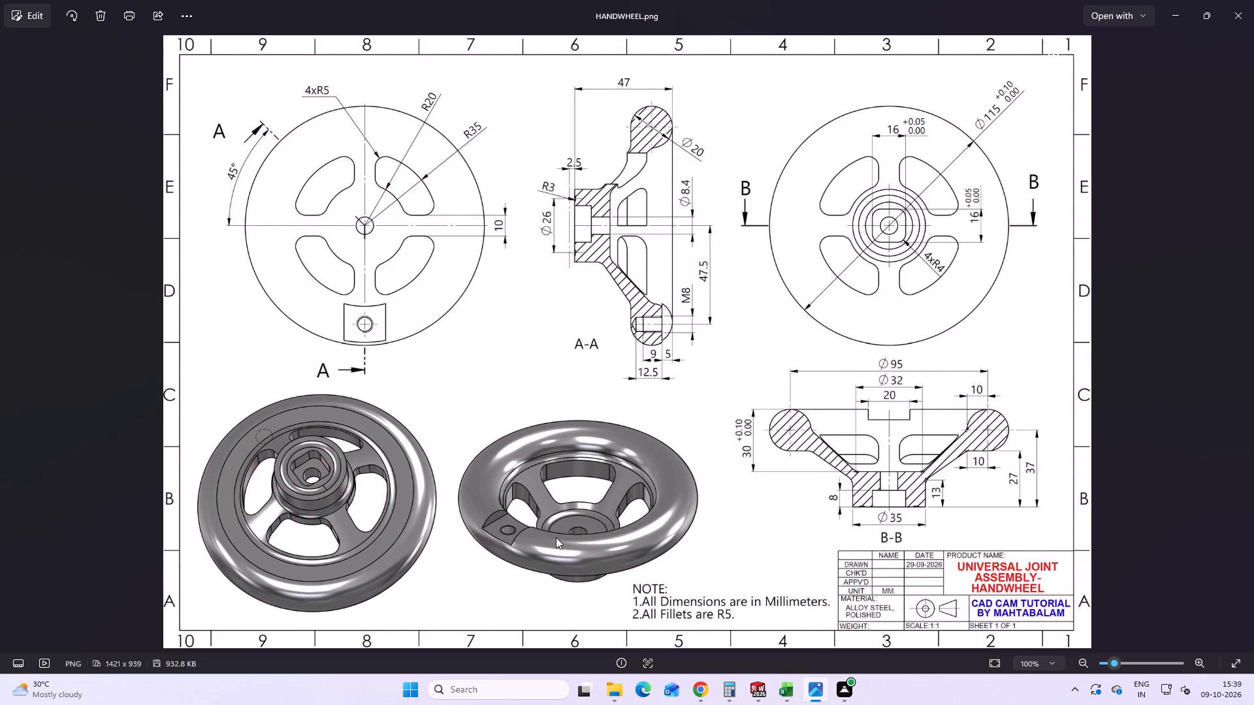
scroll(538, 362, "down", 5)
scroll(542, 515, "up", 4)
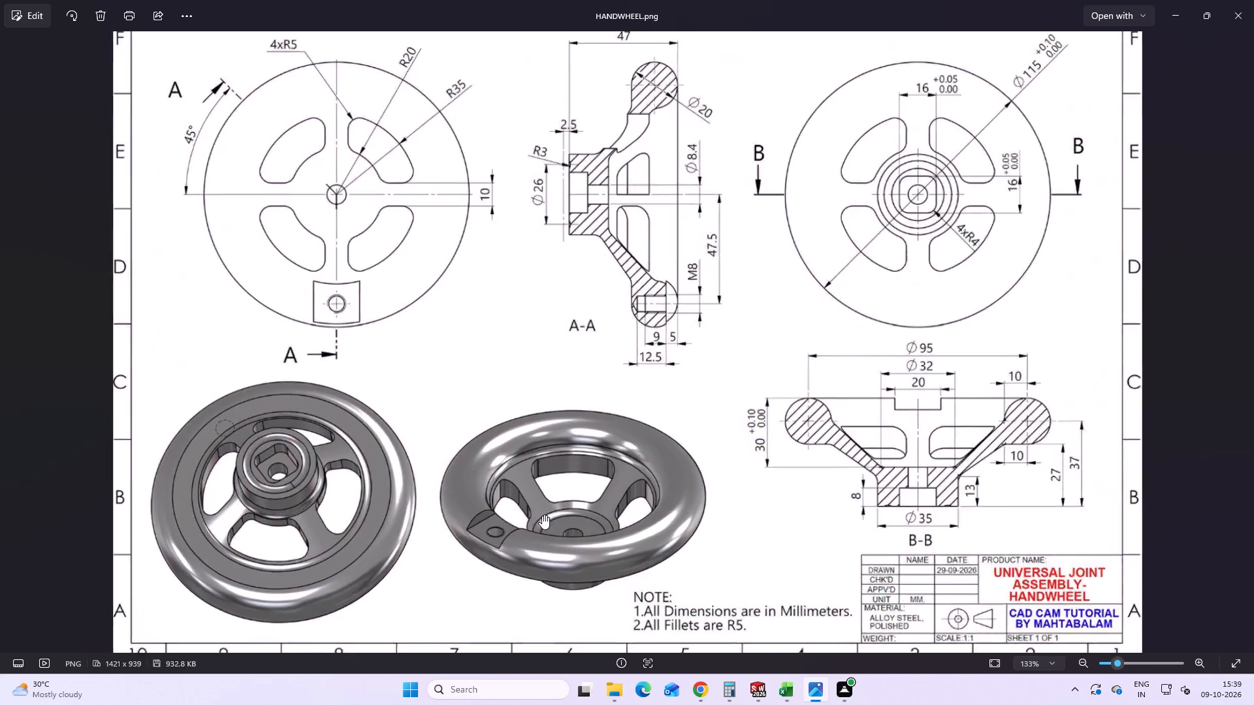
scroll(542, 515, "up", 2)
scroll(541, 532, "down", 8)
scroll(723, 310, "down", 2)
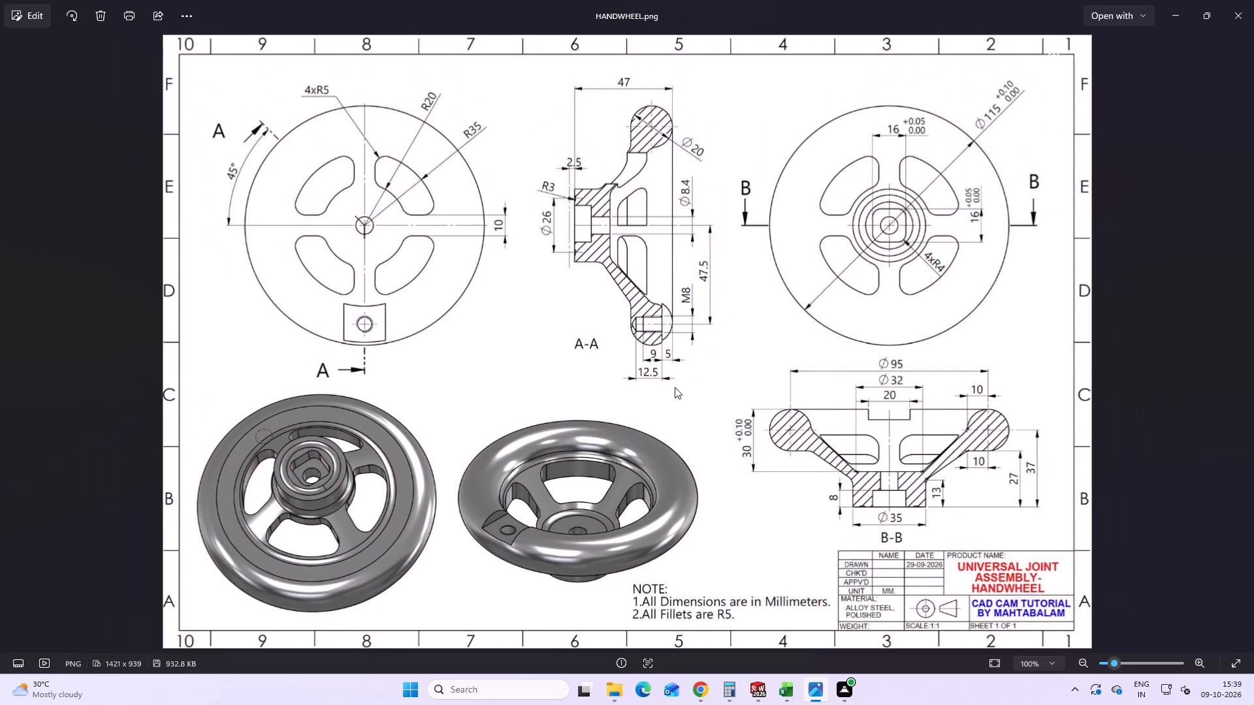
scroll(675, 387, "down", 1)
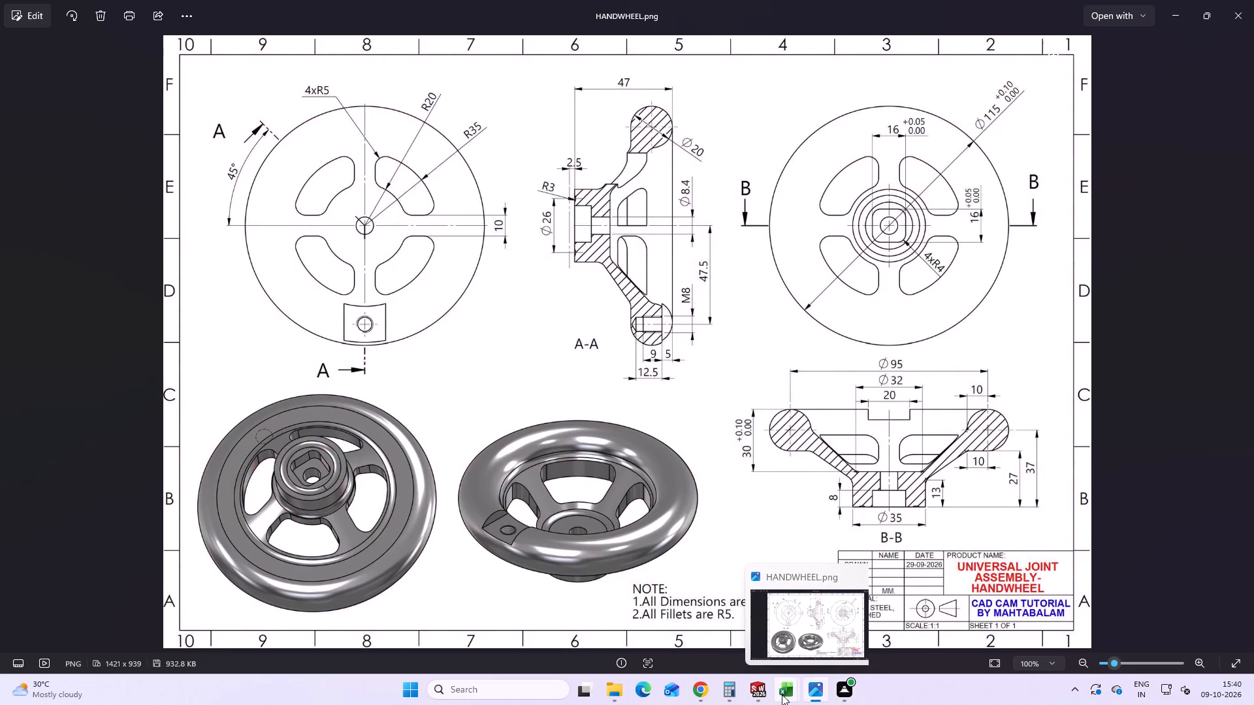
Switch to SOLIDWORKS and open a new sketch on the Front Plane.
left_click(752, 696)
scroll(782, 475, "up", 1)
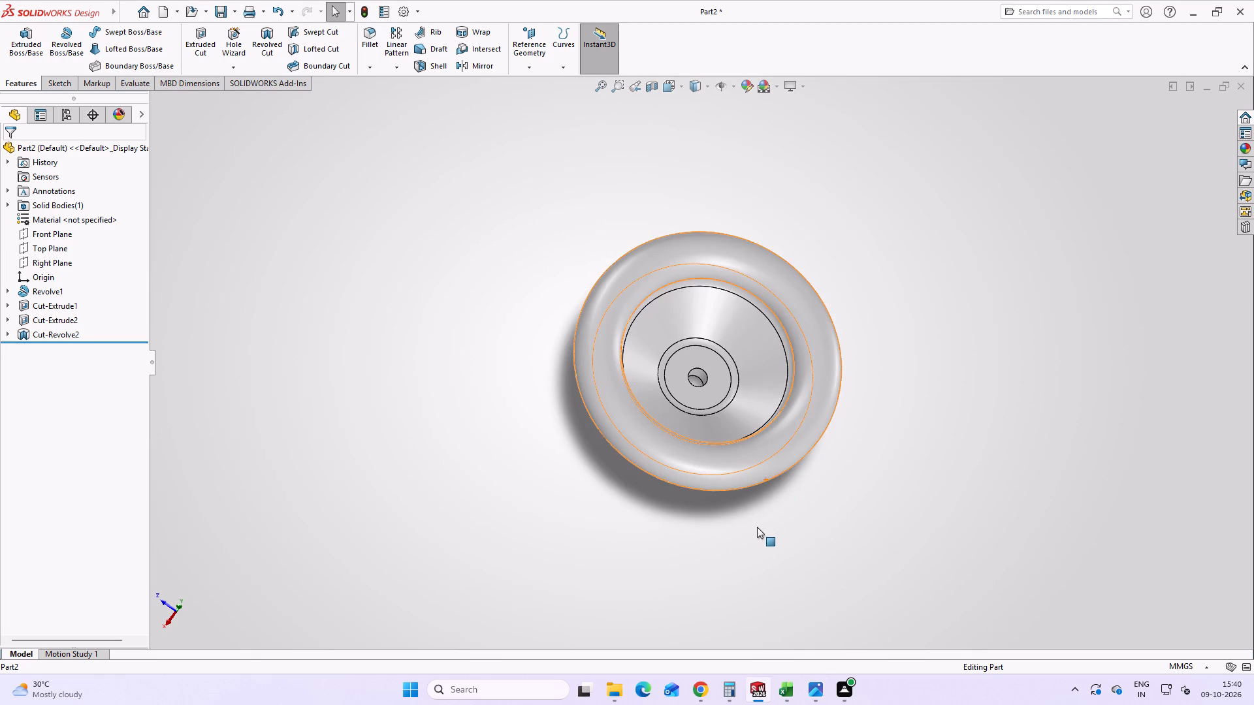
middle_click_drag(755, 520, 715, 247)
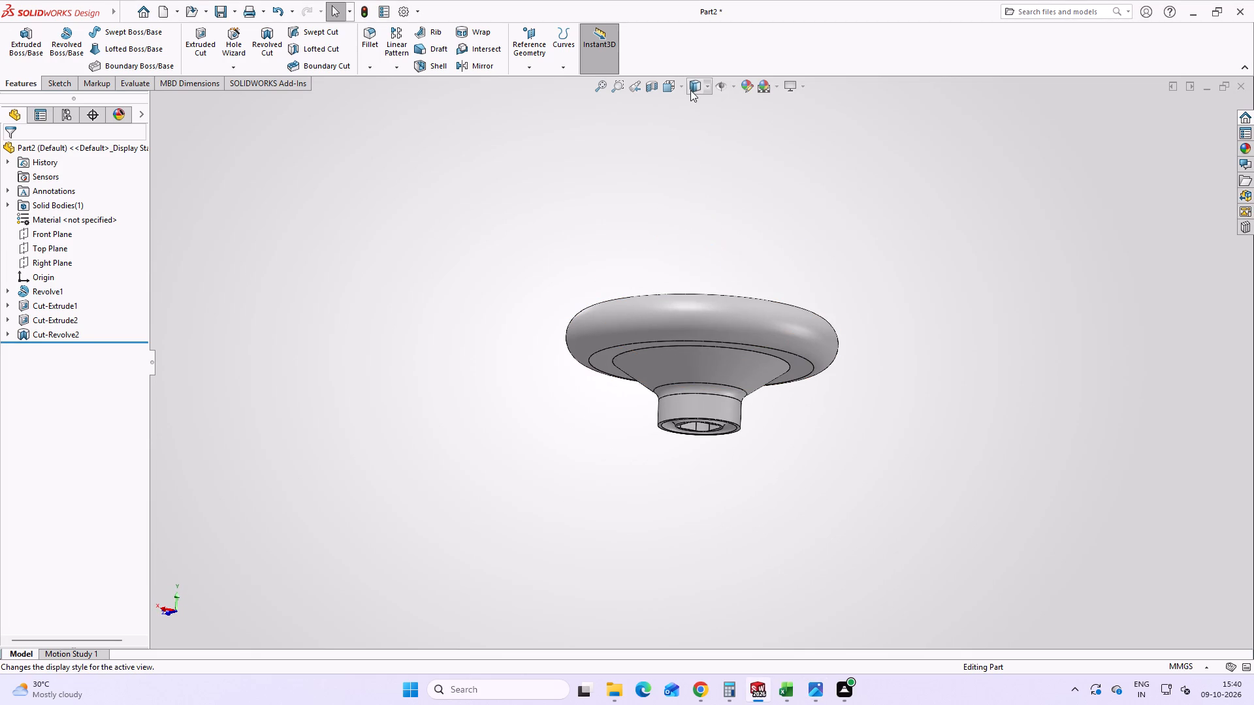
left_click(667, 90)
left_click(600, 422)
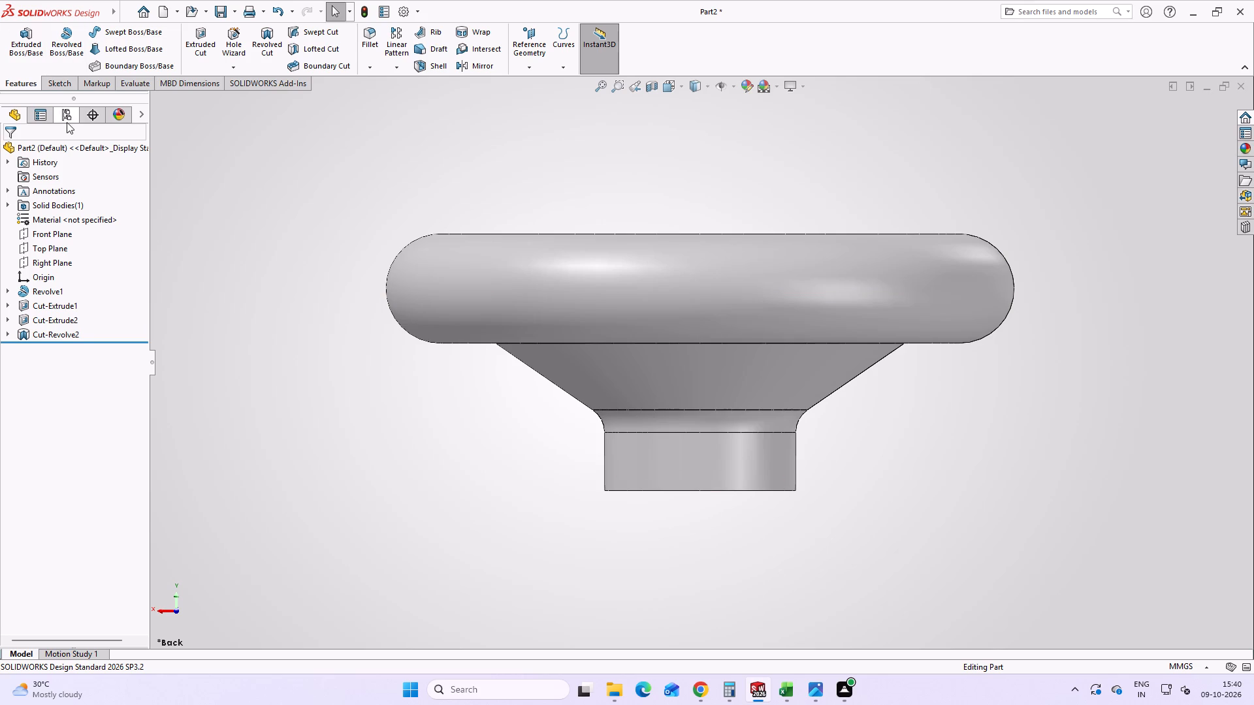
left_click(55, 87)
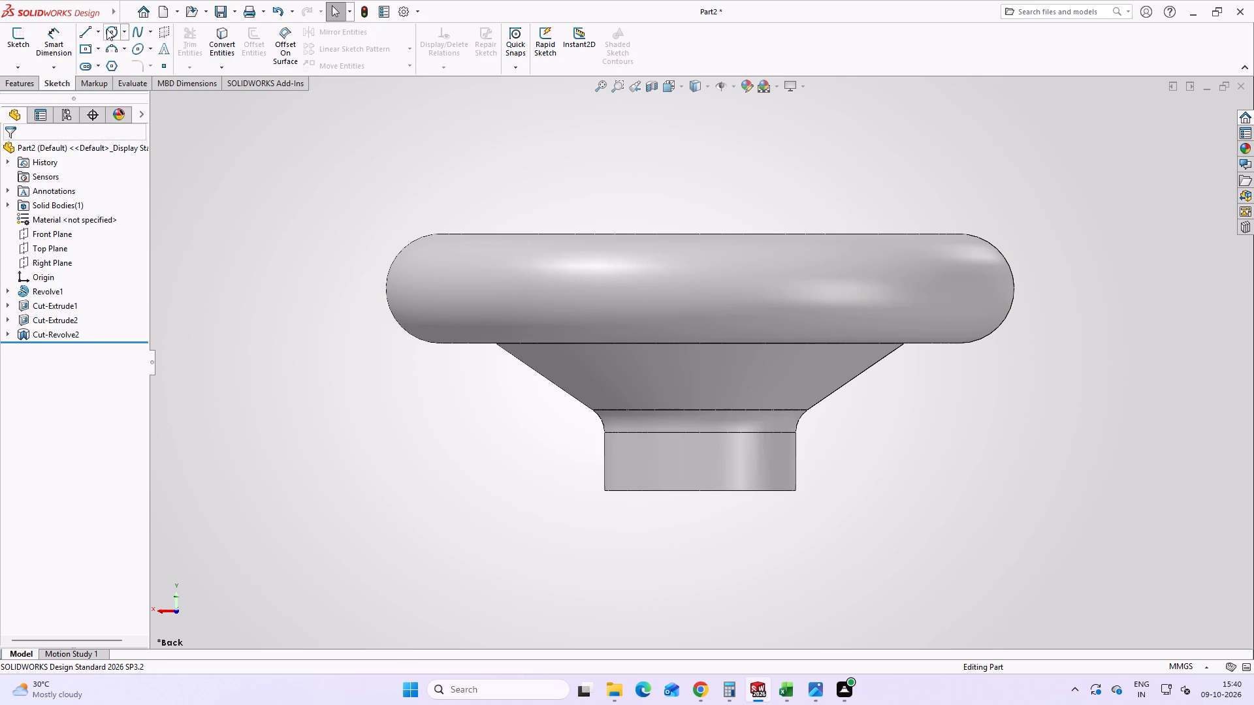
left_click(80, 33)
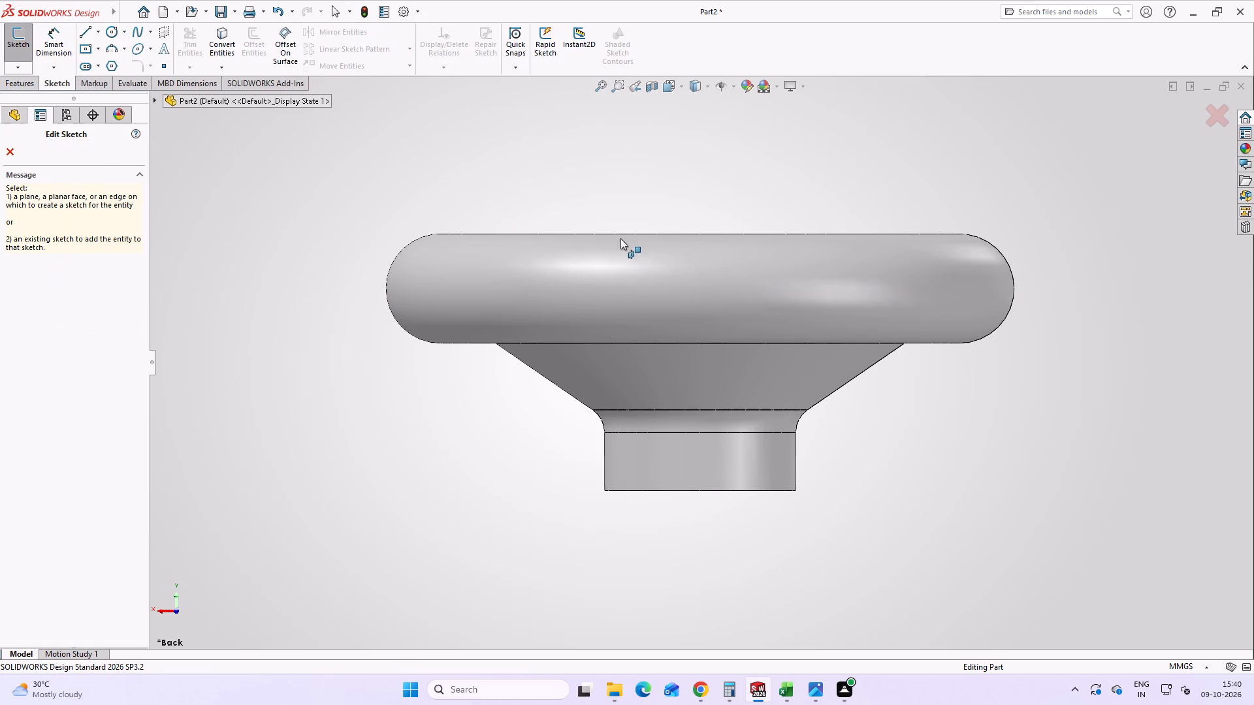
left_click(642, 251)
left_click(720, 334)
left_click(711, 441)
left_click(678, 270)
middle_click_drag(687, 236, 681, 260)
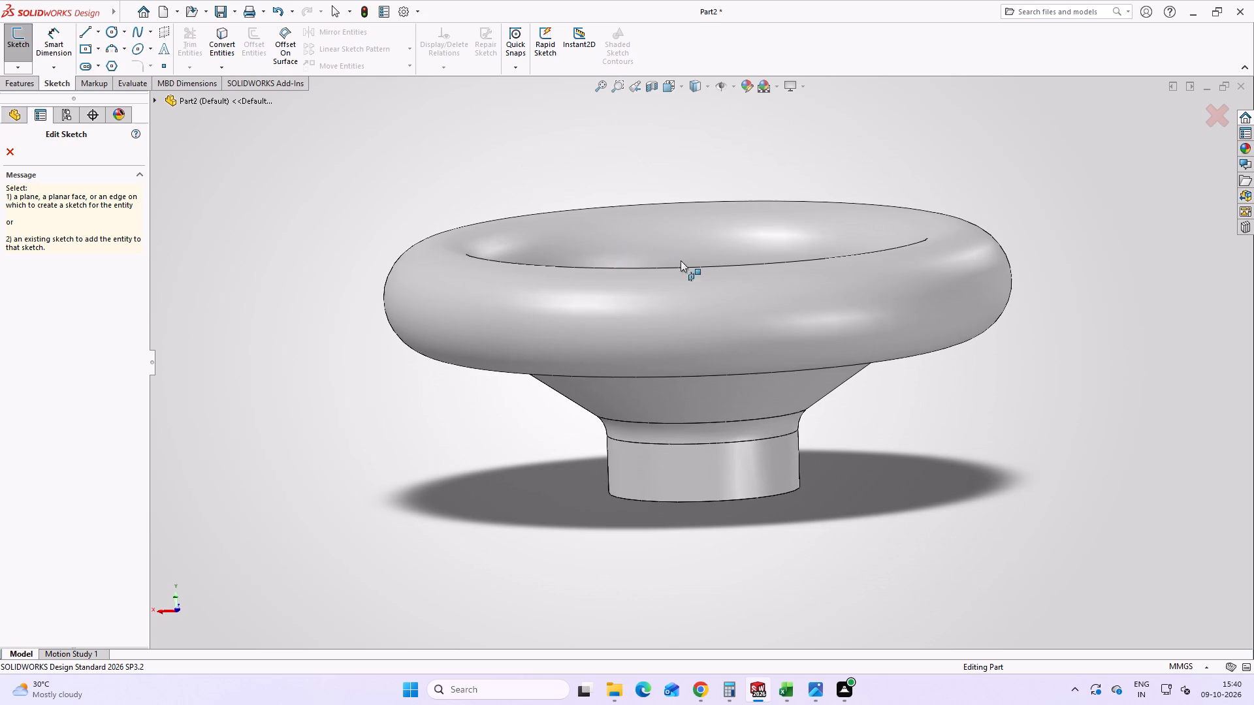
left_click(157, 99)
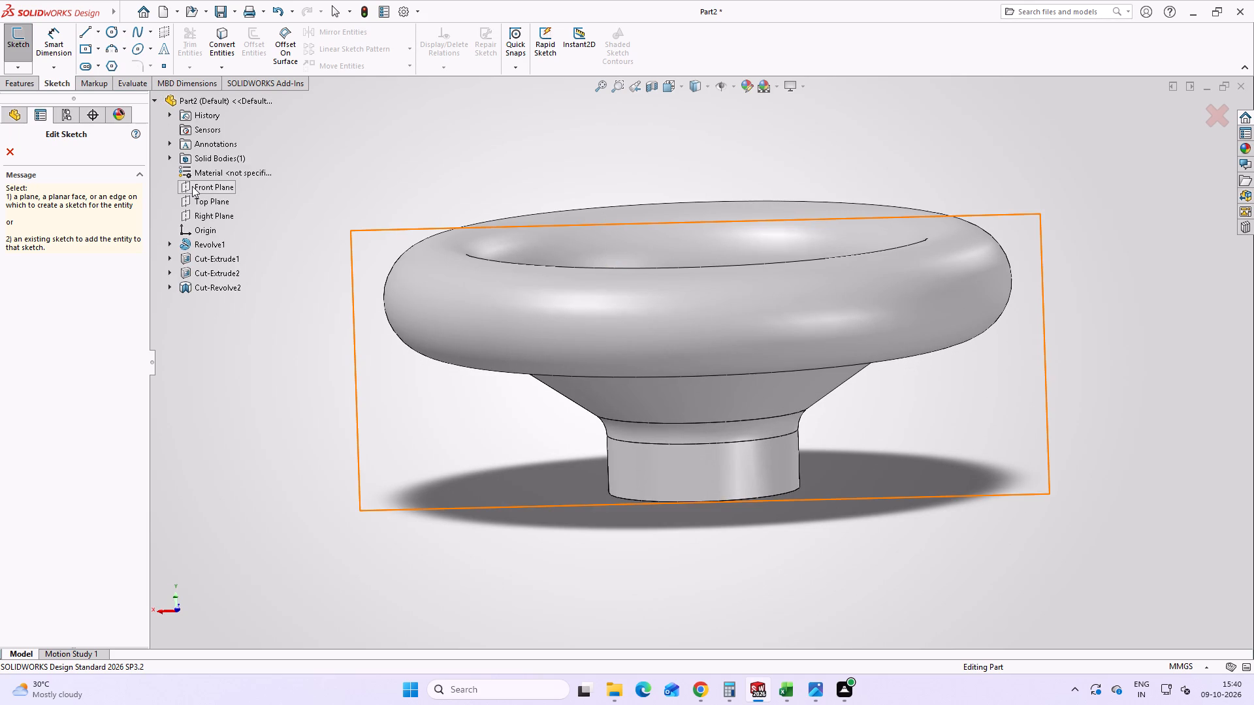
left_click(192, 187)
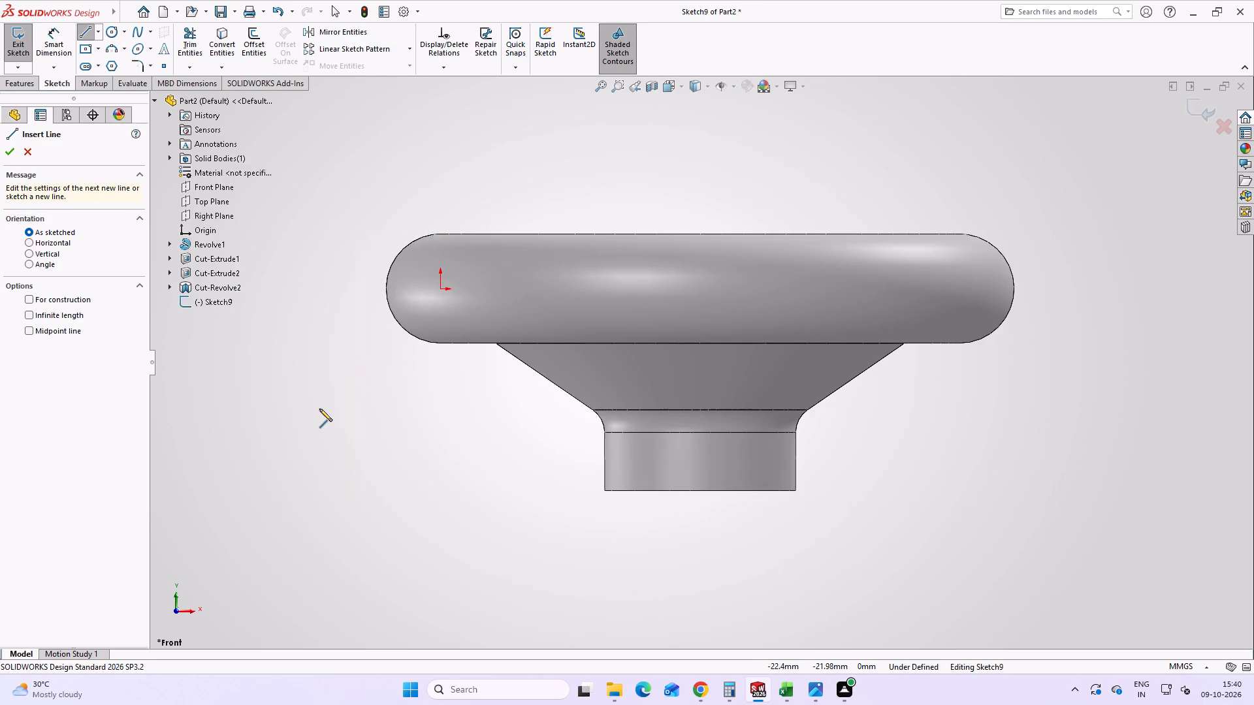
left_click(319, 409)
key("Escape")
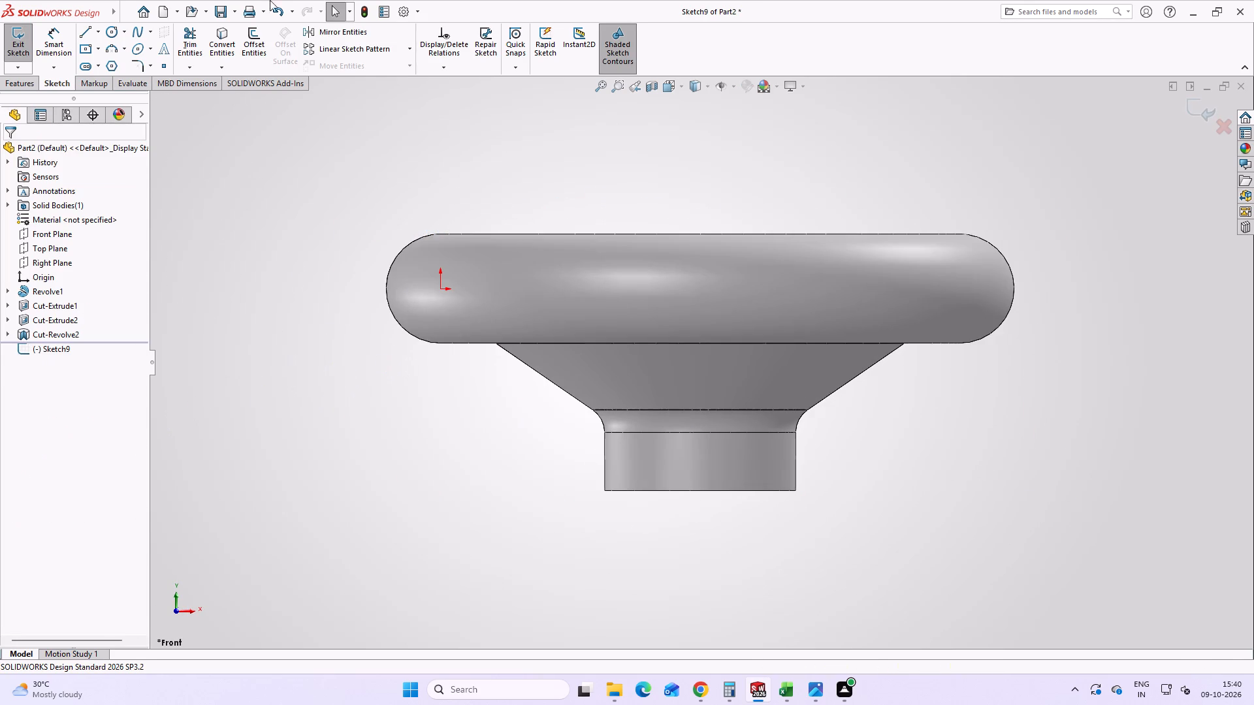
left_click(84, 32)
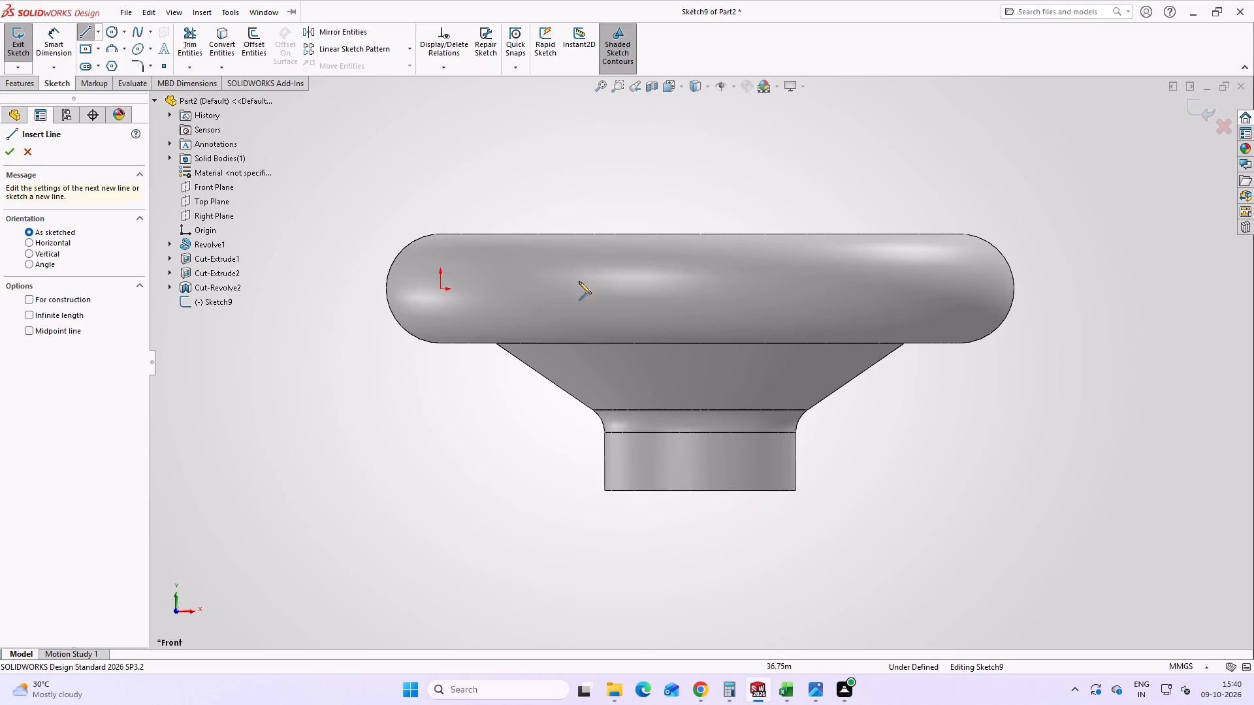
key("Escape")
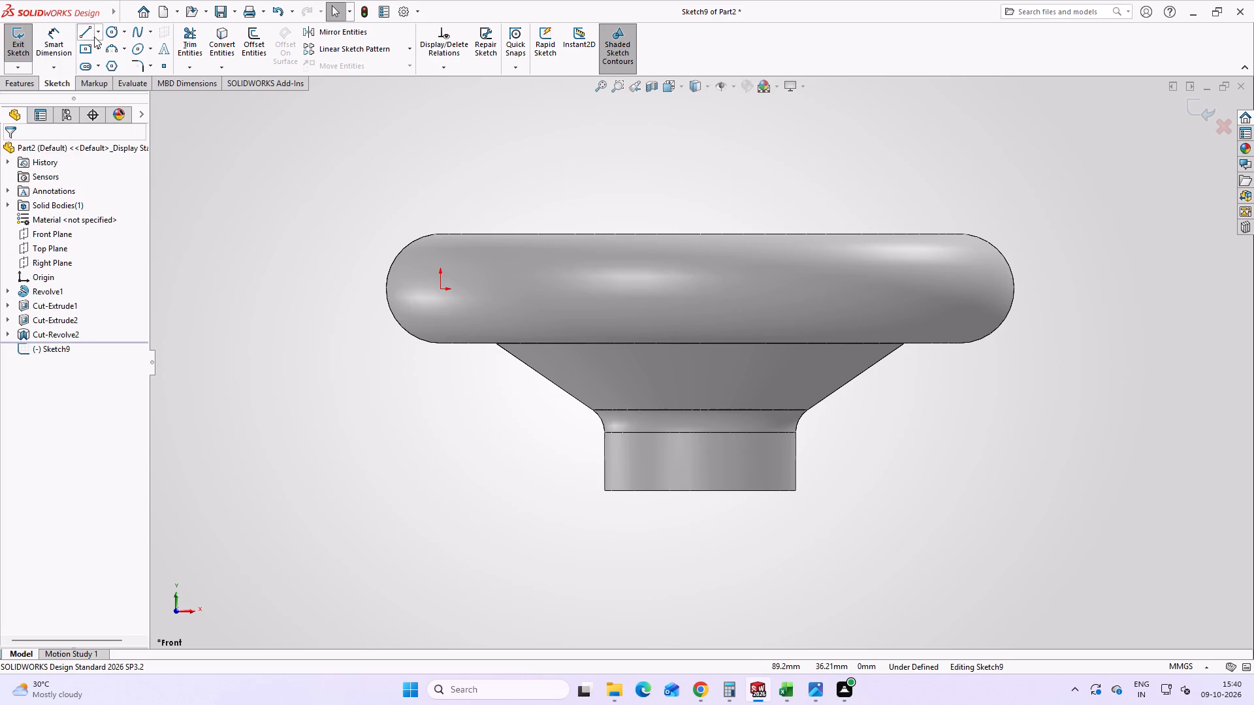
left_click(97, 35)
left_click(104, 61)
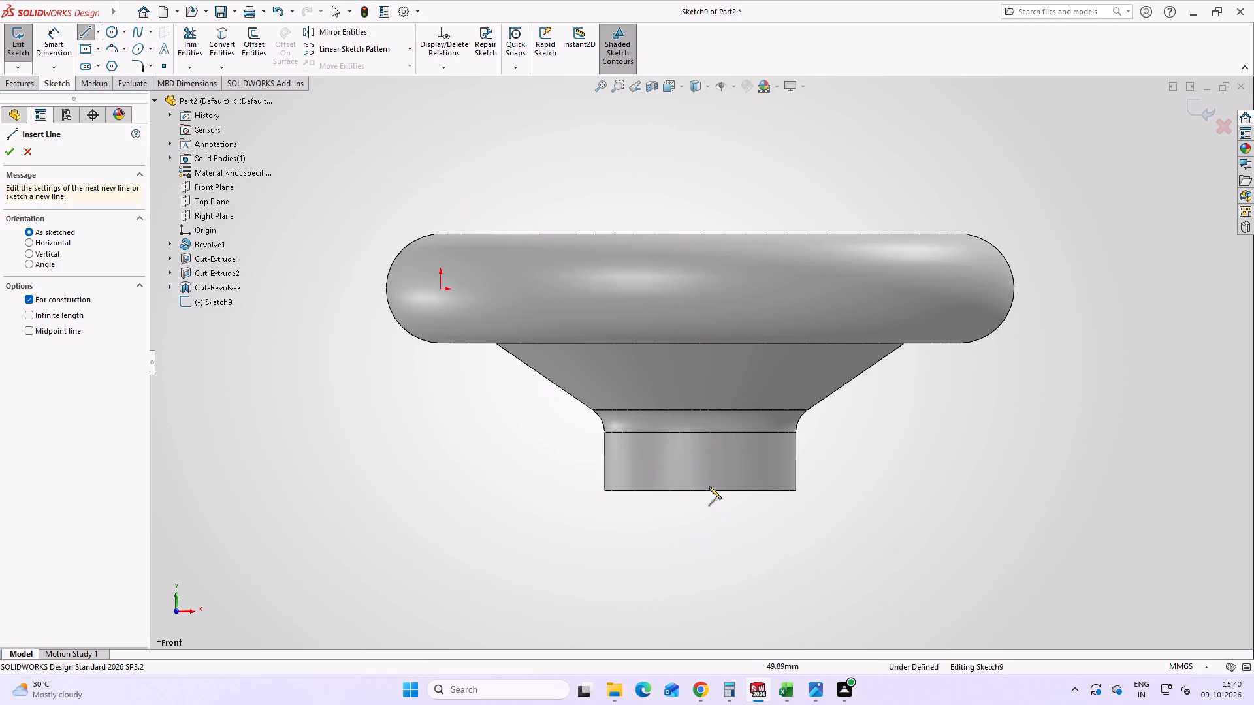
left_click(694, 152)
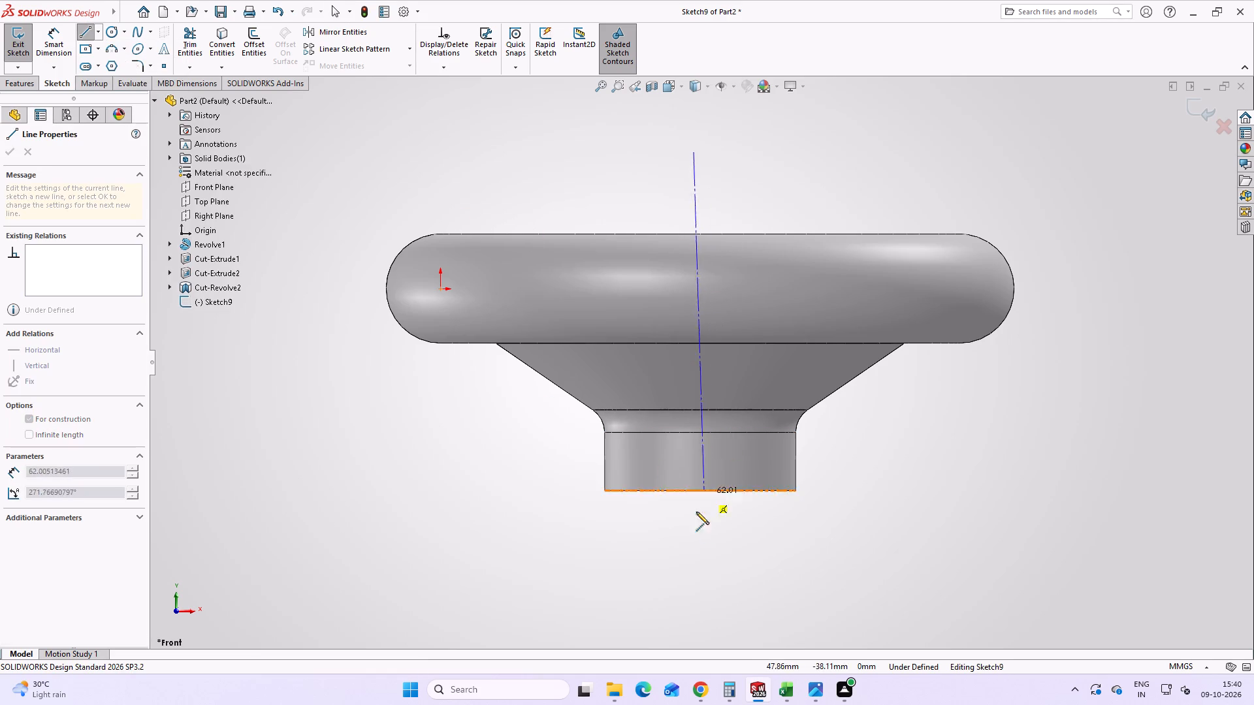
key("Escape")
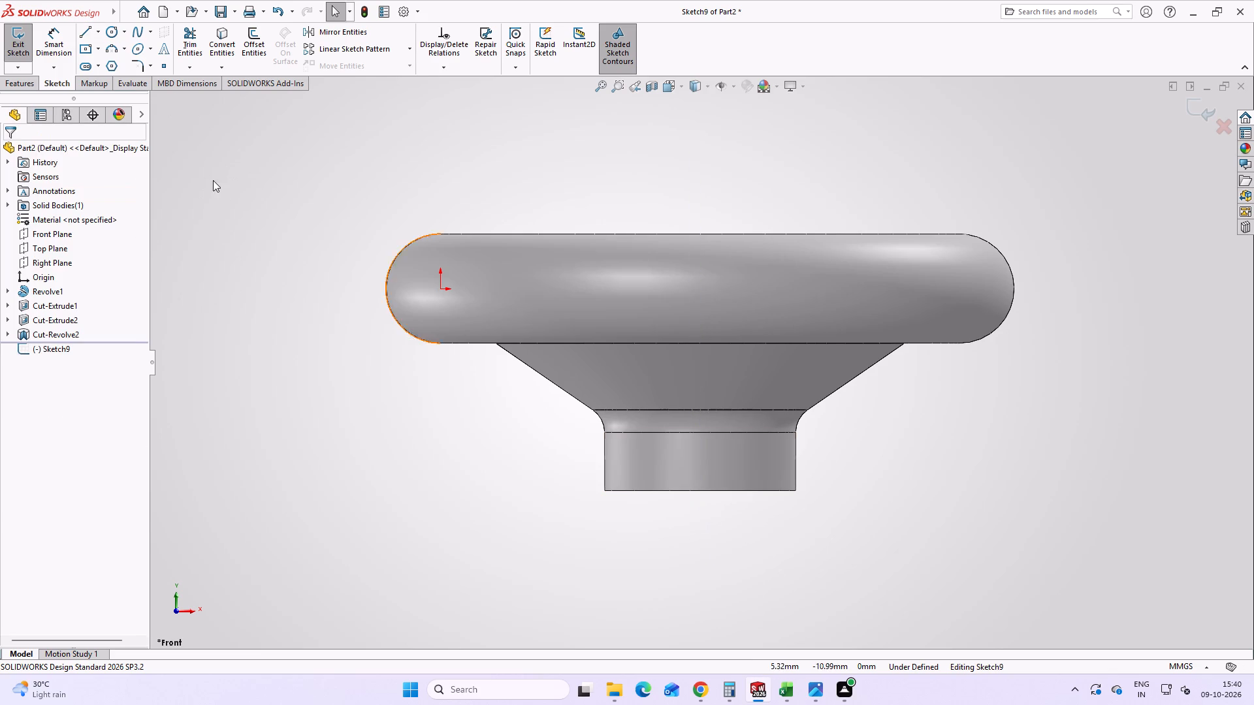
Sketch a vertical construction line about 63 mm long from the midpoint of the hub's bottom edge up past the rim.
left_click(77, 33)
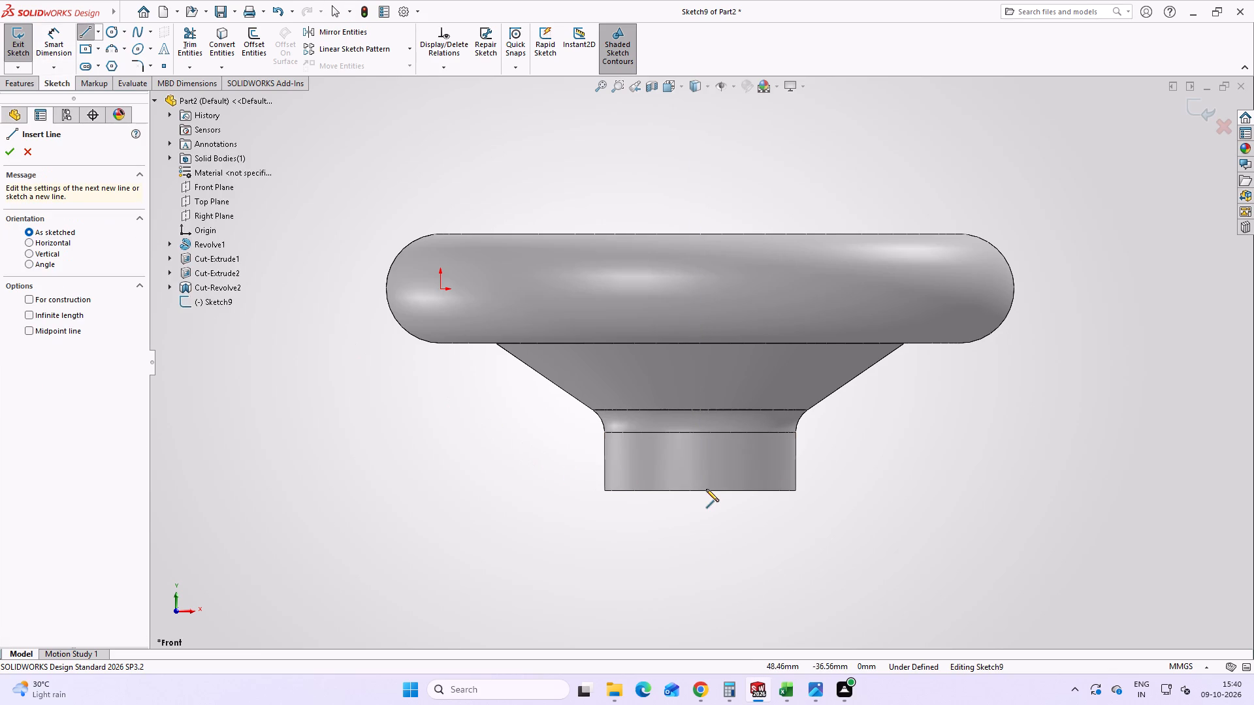
left_click(701, 490)
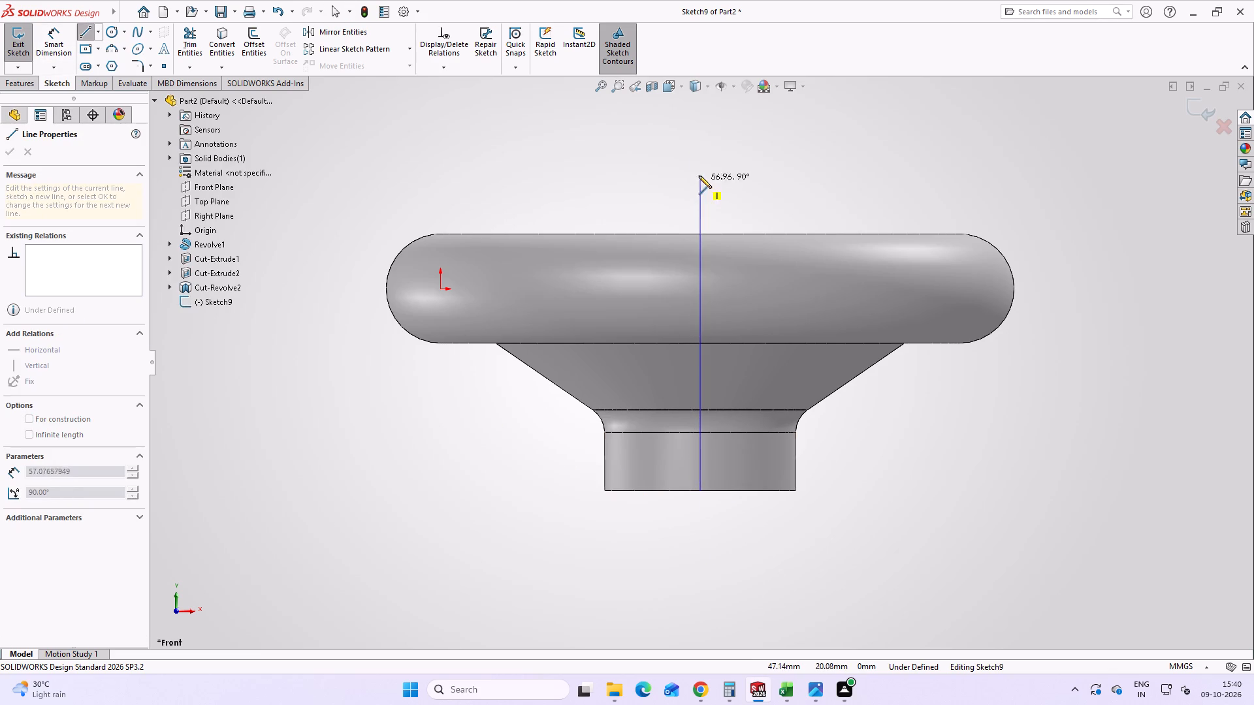
left_click(703, 148)
key("Escape")
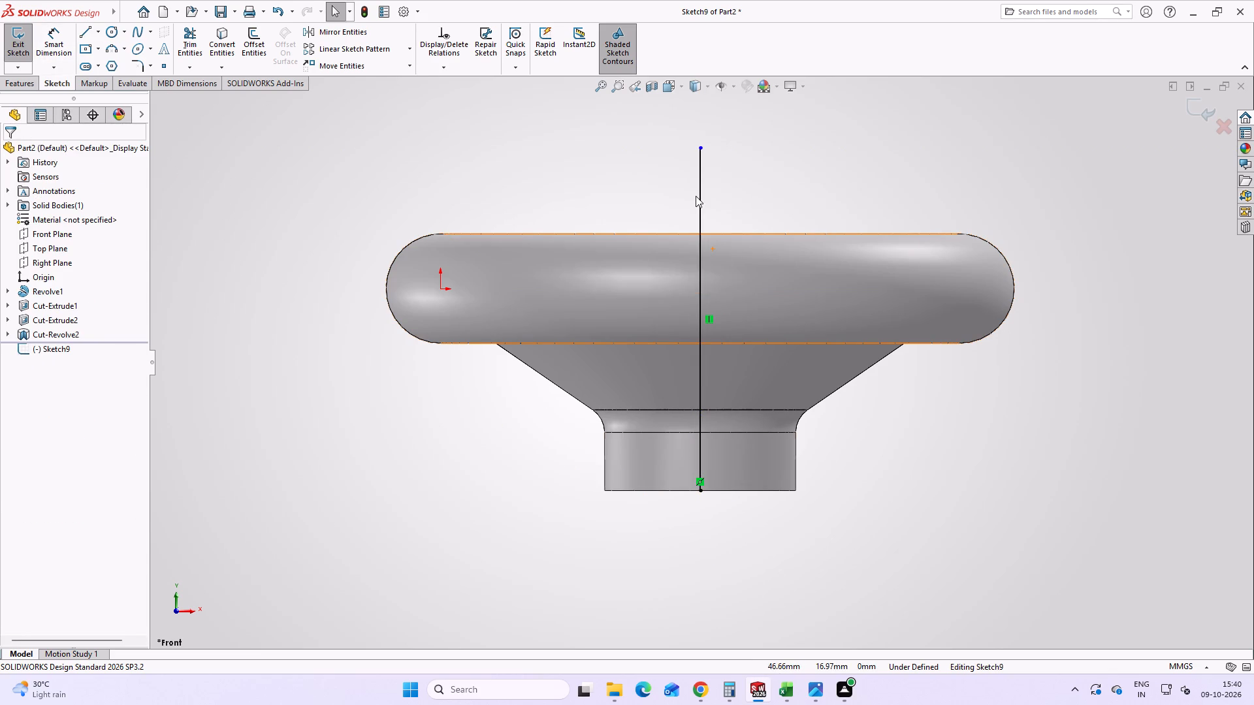
left_click(703, 190)
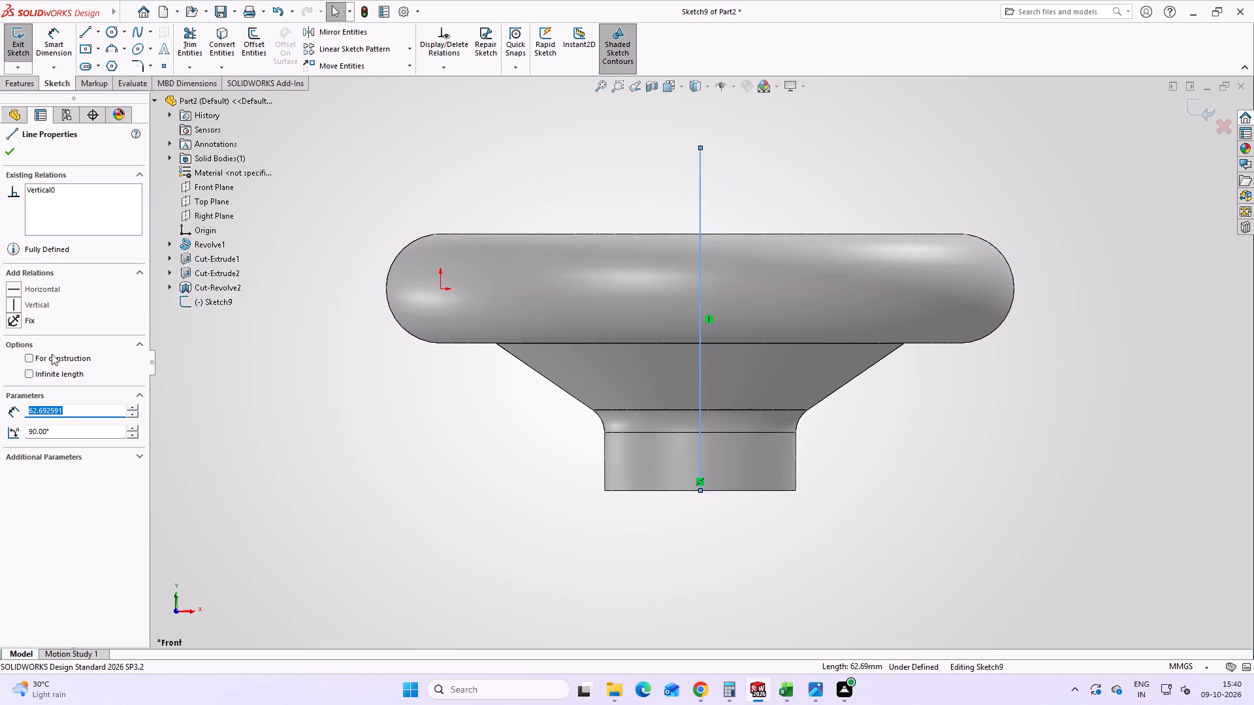
left_click(45, 357)
left_click(464, 590)
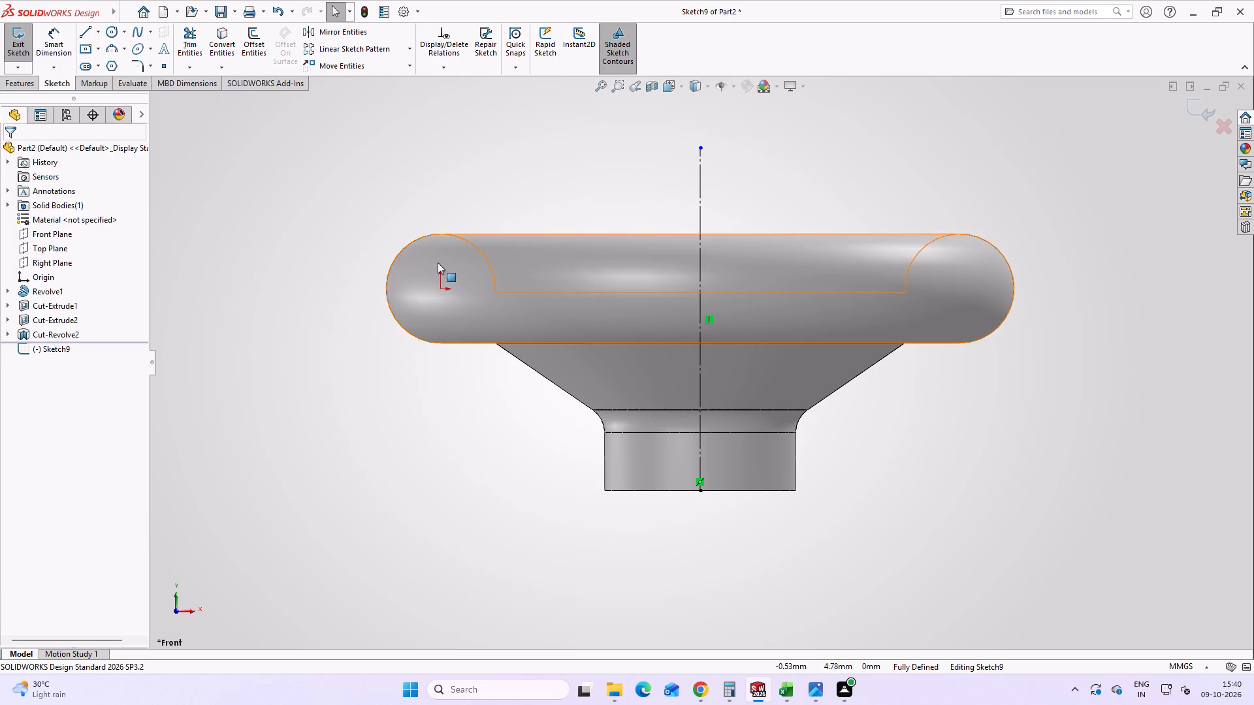
Check the HANDWHEEL.png reference drawing in Photos and return to the sketch in SOLIDWORKS.
scroll(470, 368, "up", 2)
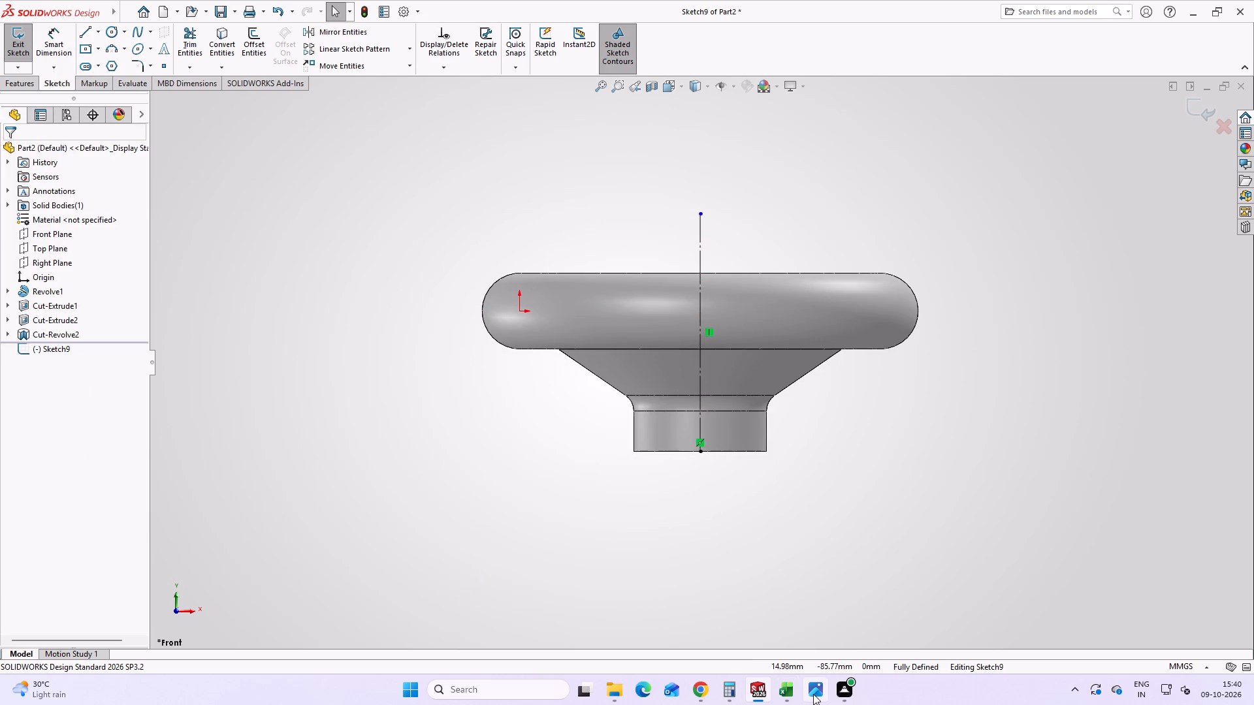
left_click(812, 694)
left_click(812, 694)
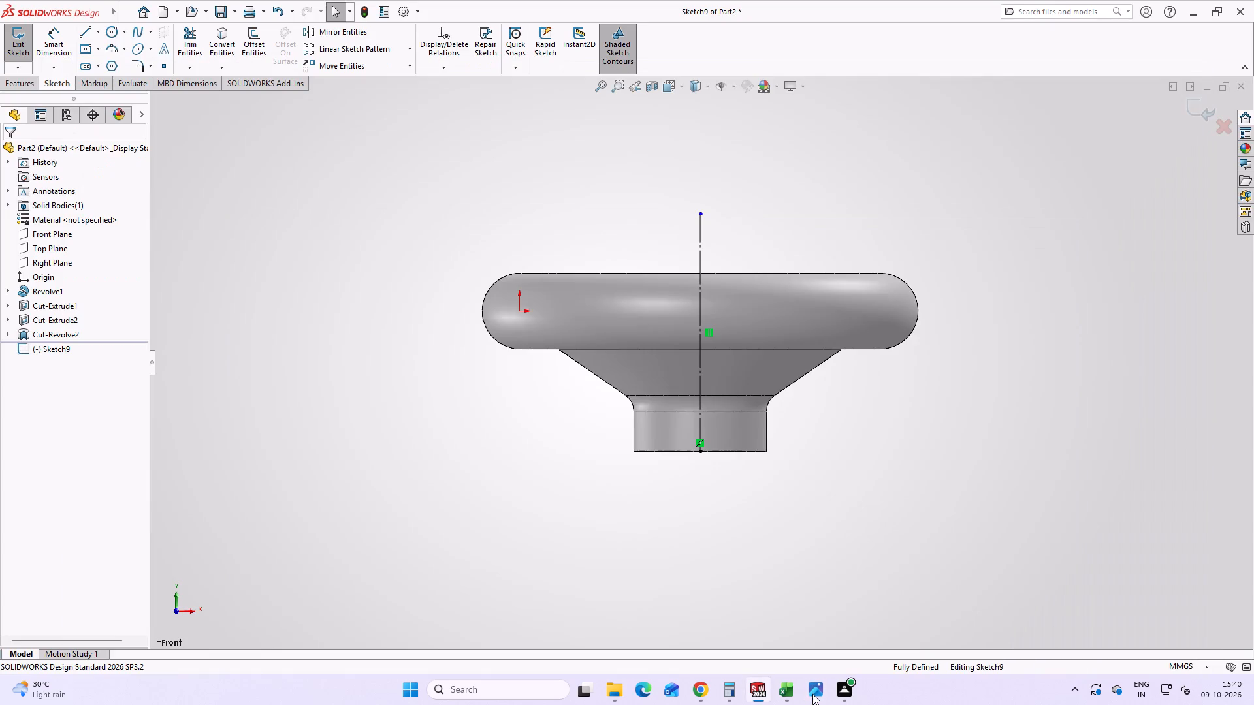
left_click(812, 694)
left_click(812, 694)
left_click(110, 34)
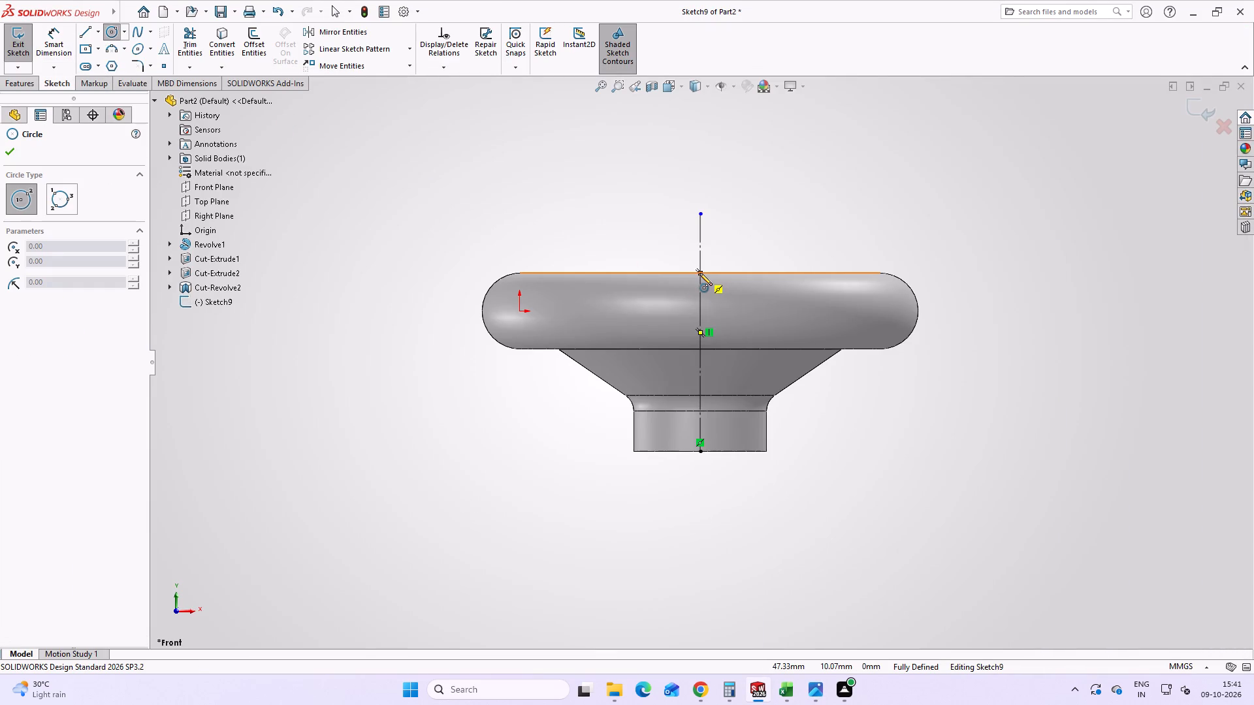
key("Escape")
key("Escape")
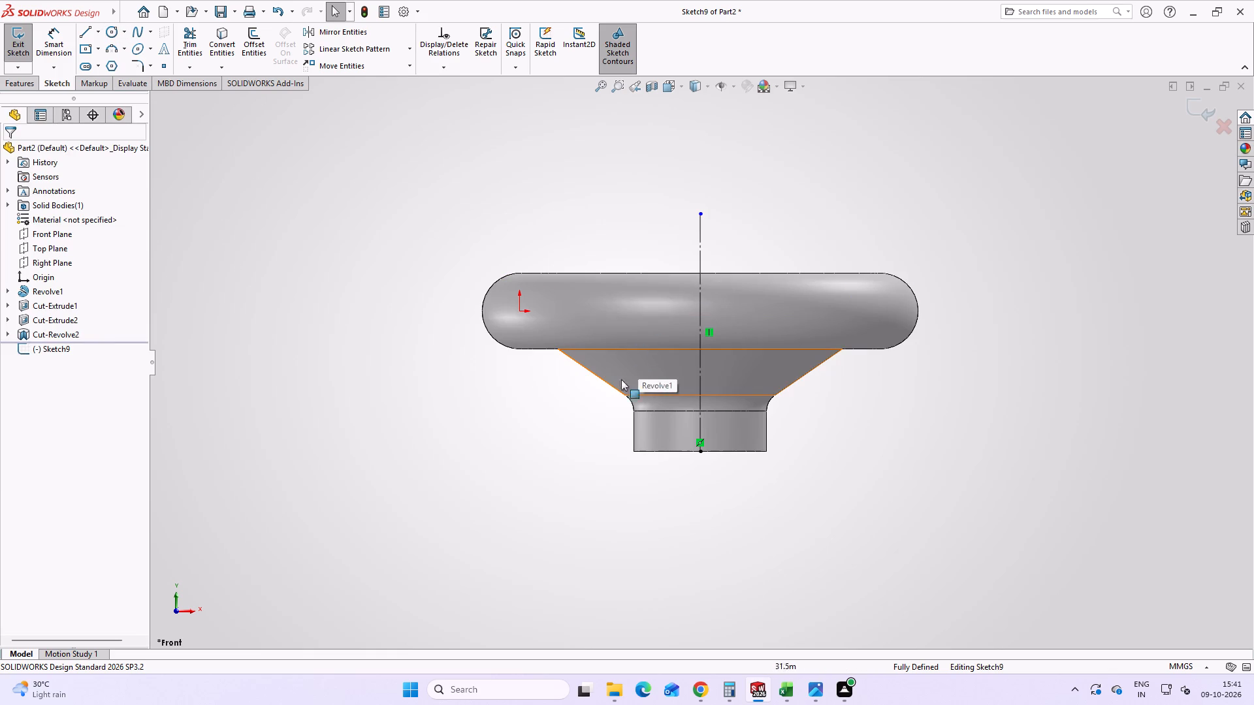
Switch to the HANDWHEEL.png drawing in Photos and study the dimensions of the notch in the rim.
left_click(813, 691)
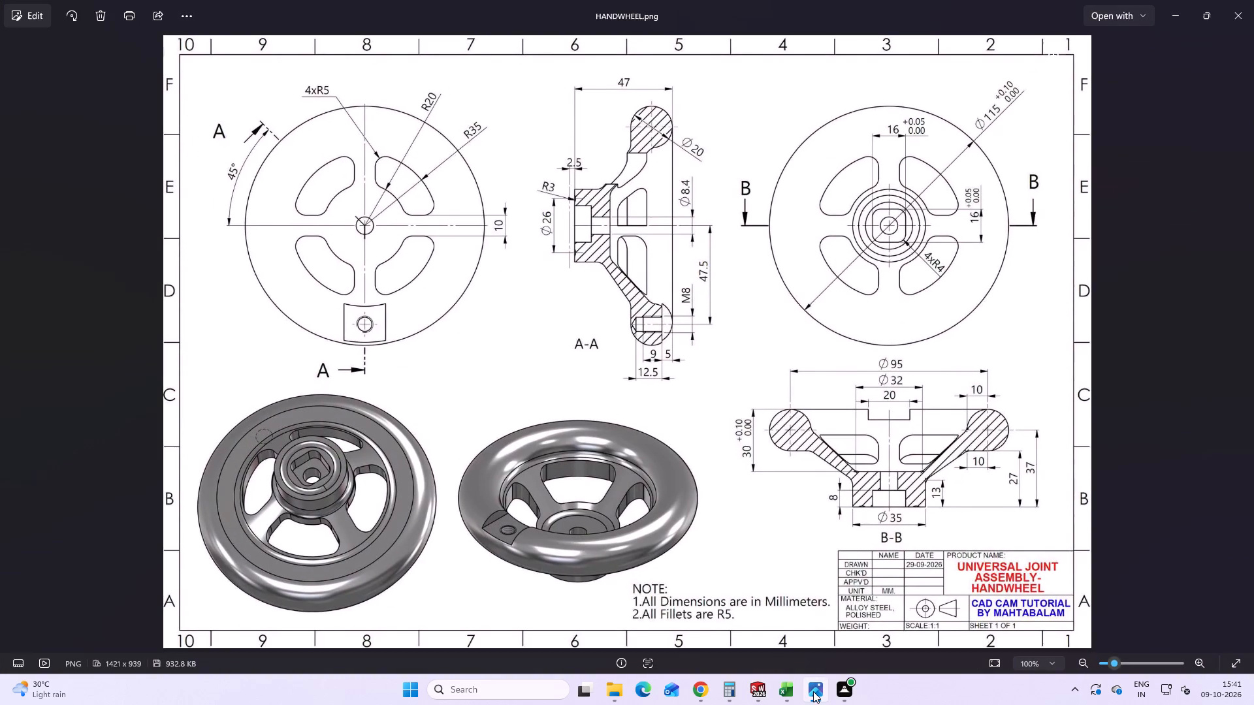
left_click(813, 691)
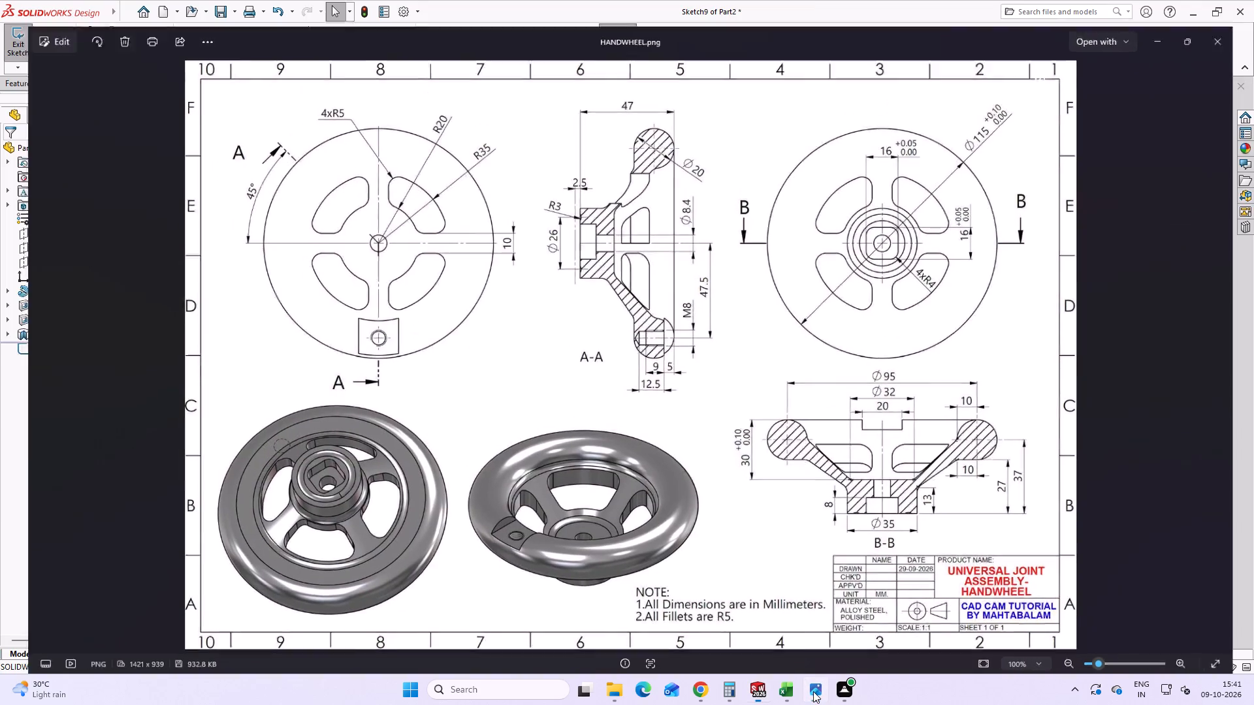
left_click(813, 691)
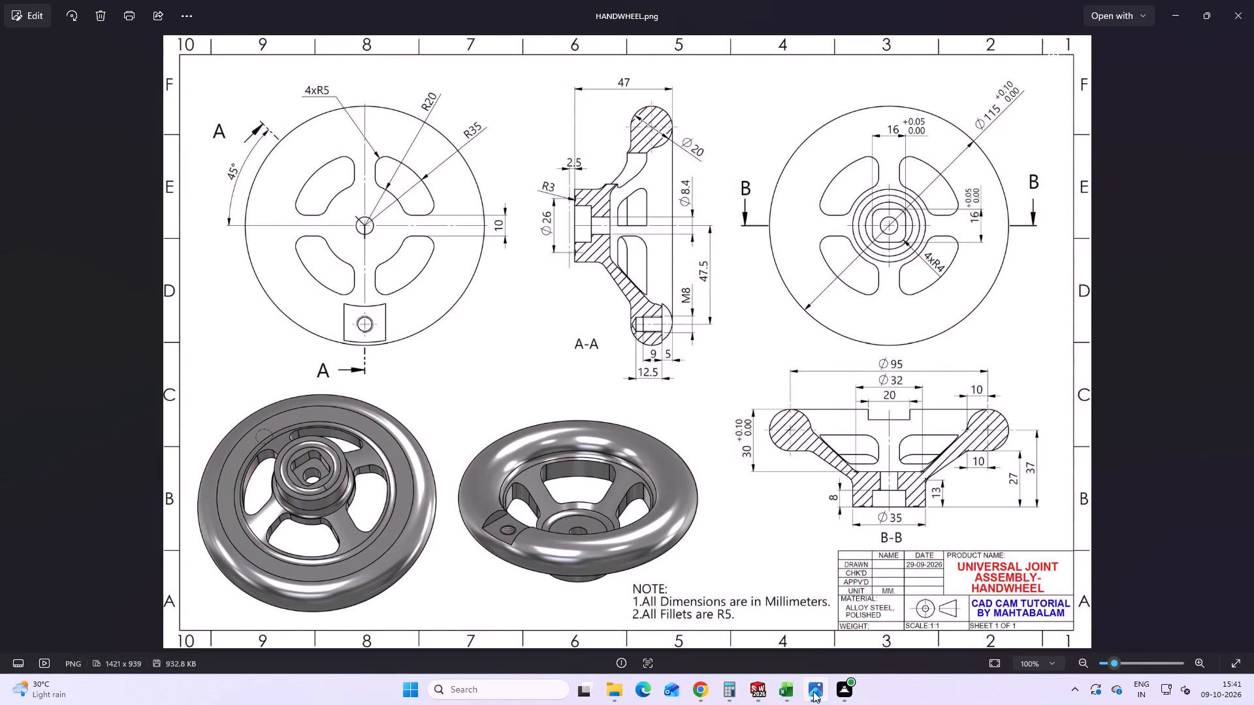
left_click(813, 691)
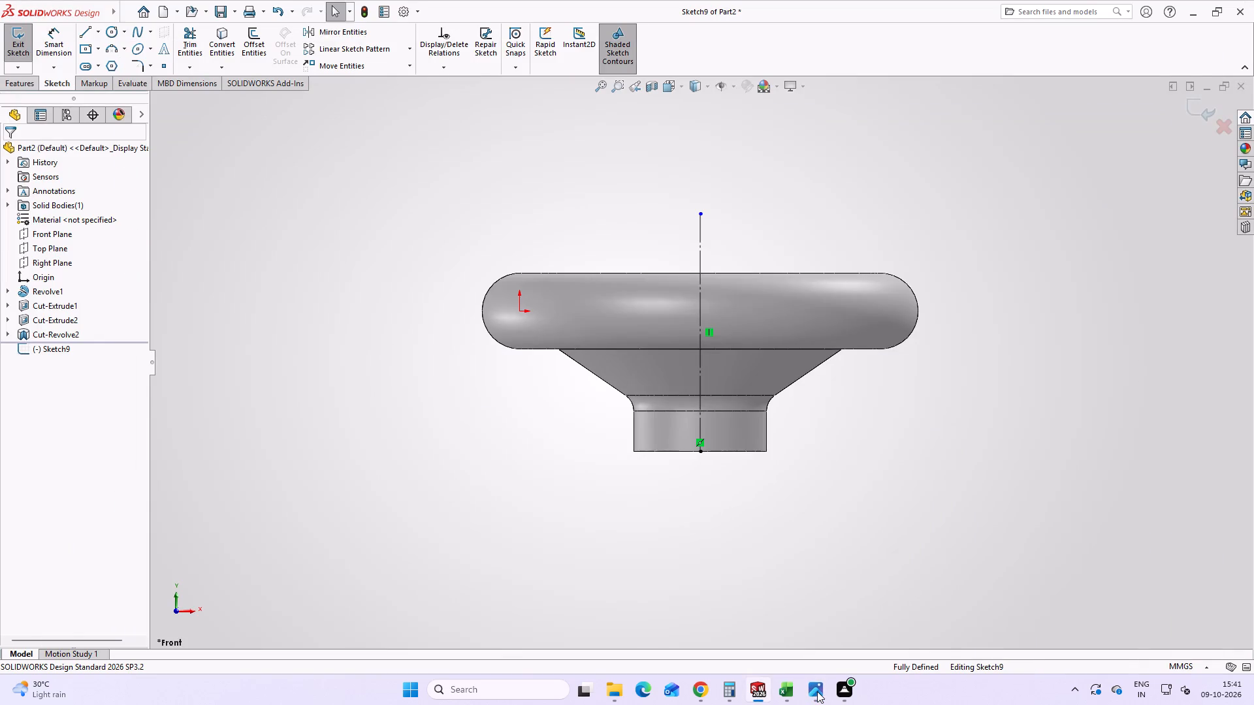
left_click(817, 691)
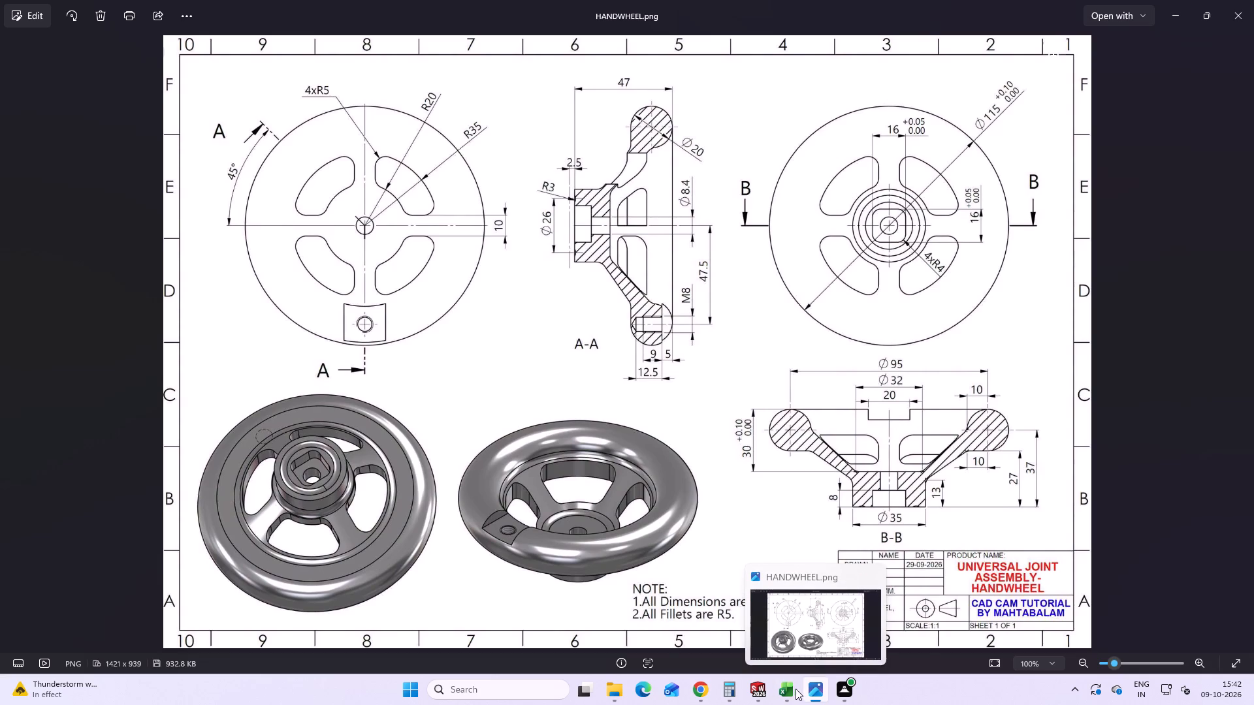
Switch to SOLIDWORKS and sketch a horizontal line about 10 mm long along the rim's top edge, starting at the vertical centerline.
left_click(760, 691)
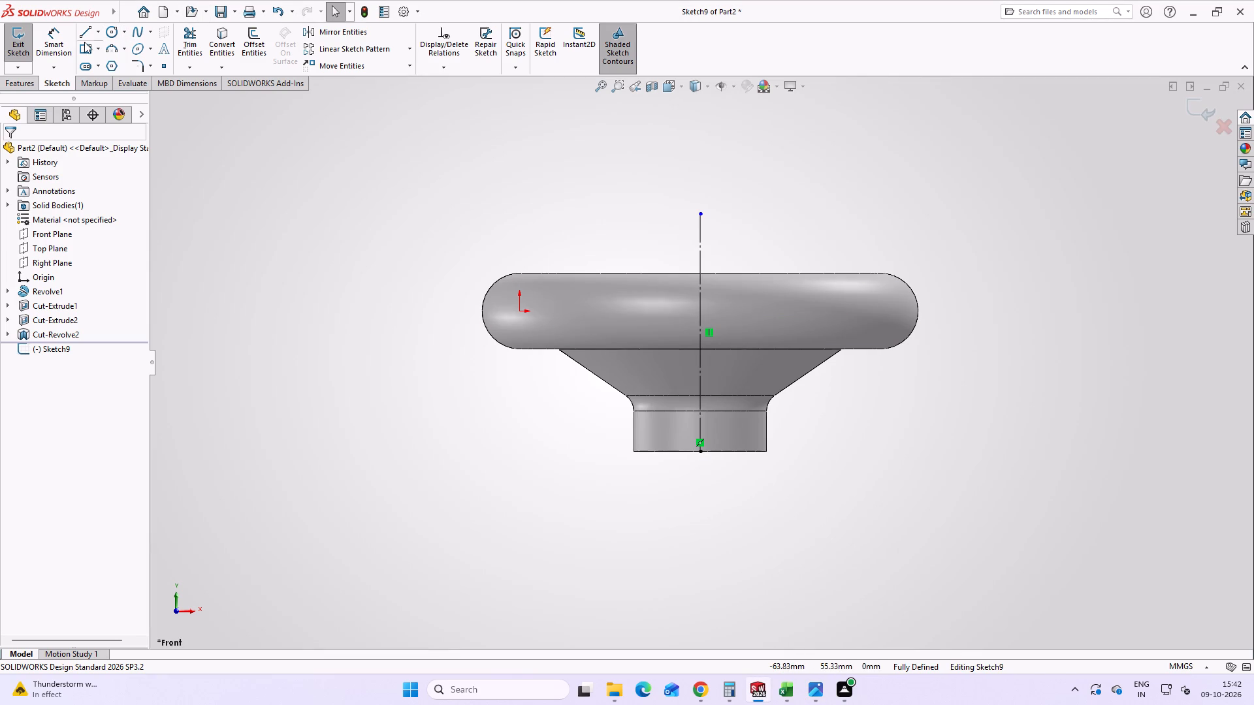
left_click(85, 30)
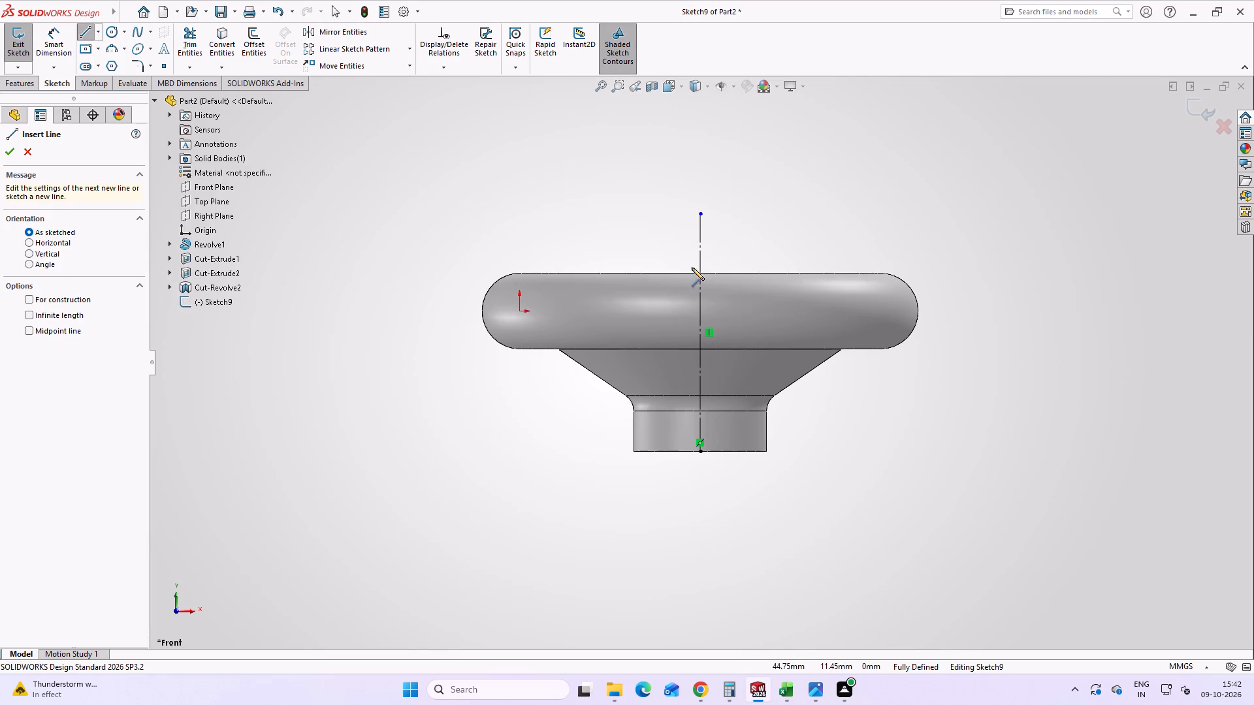
left_click(701, 272)
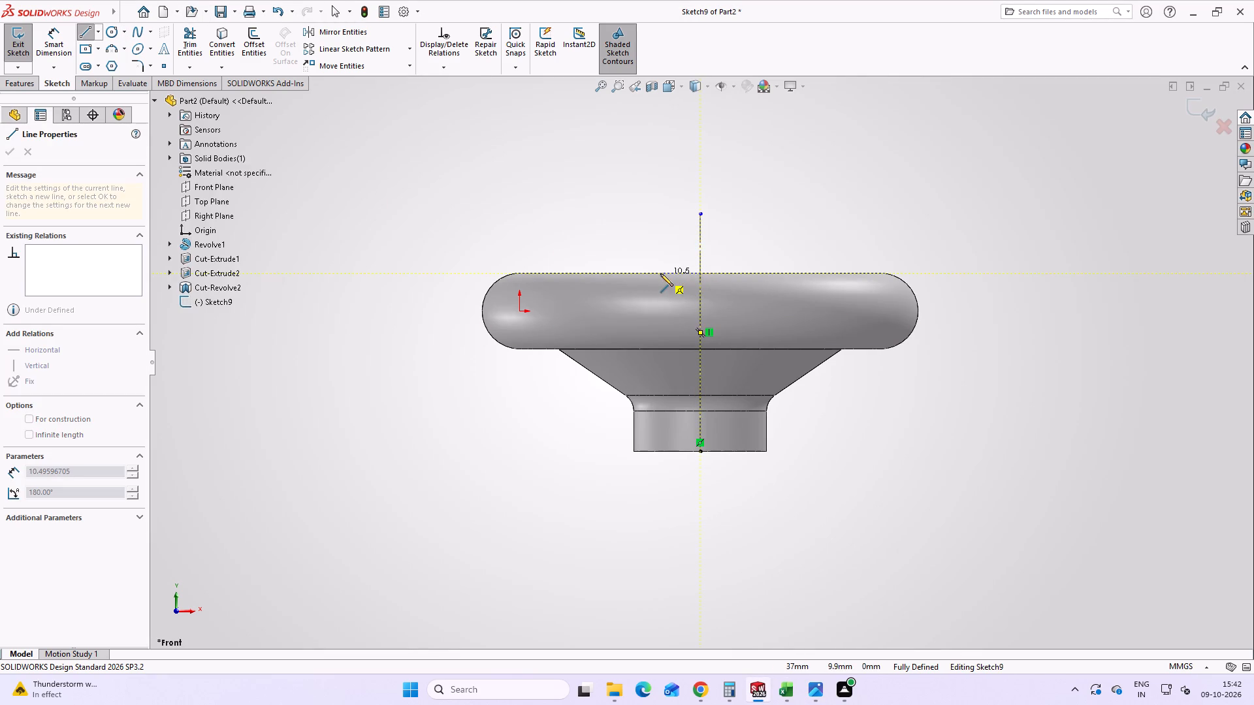
left_click(662, 274)
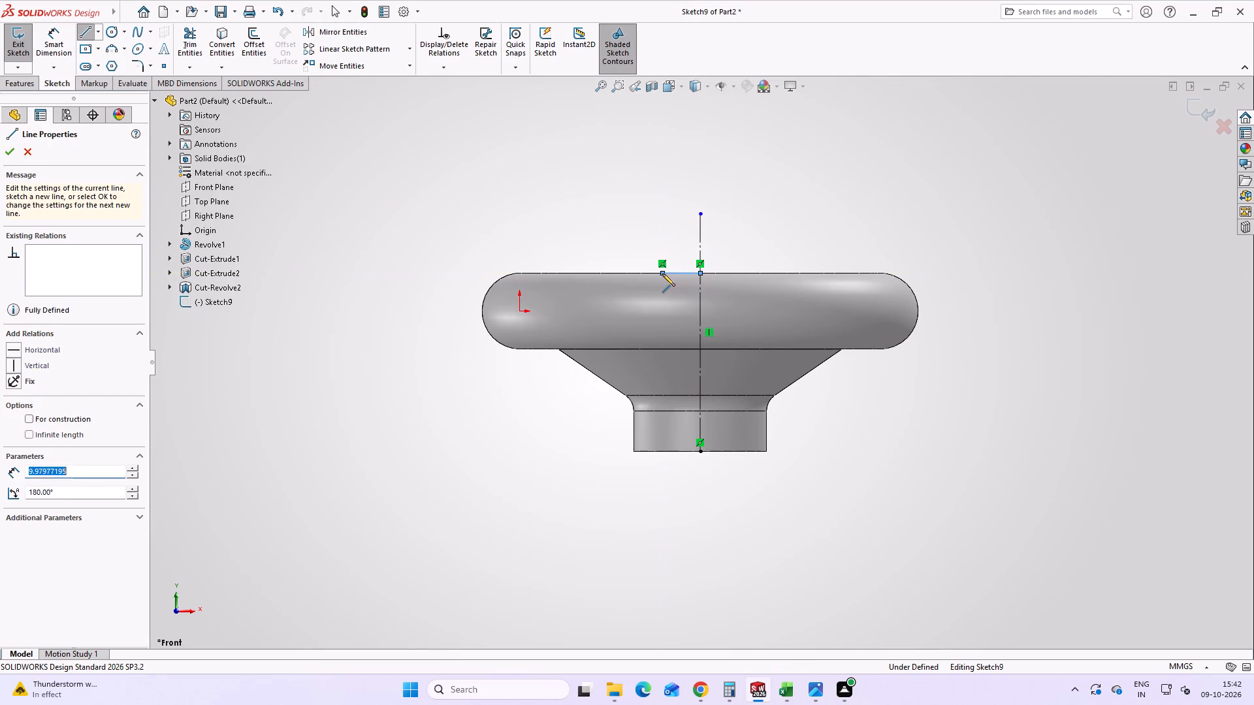
key("Escape")
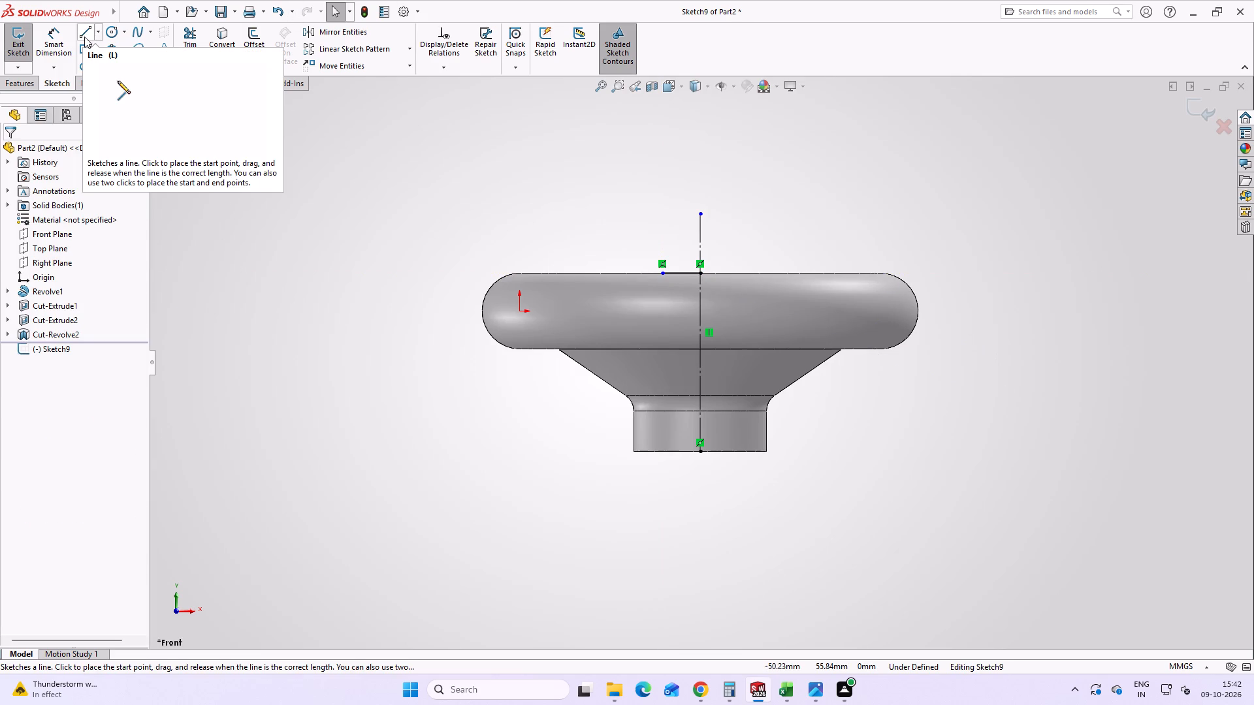
Dimension the horizontal line on the rim's top edge to 10 mm.
left_click(48, 38)
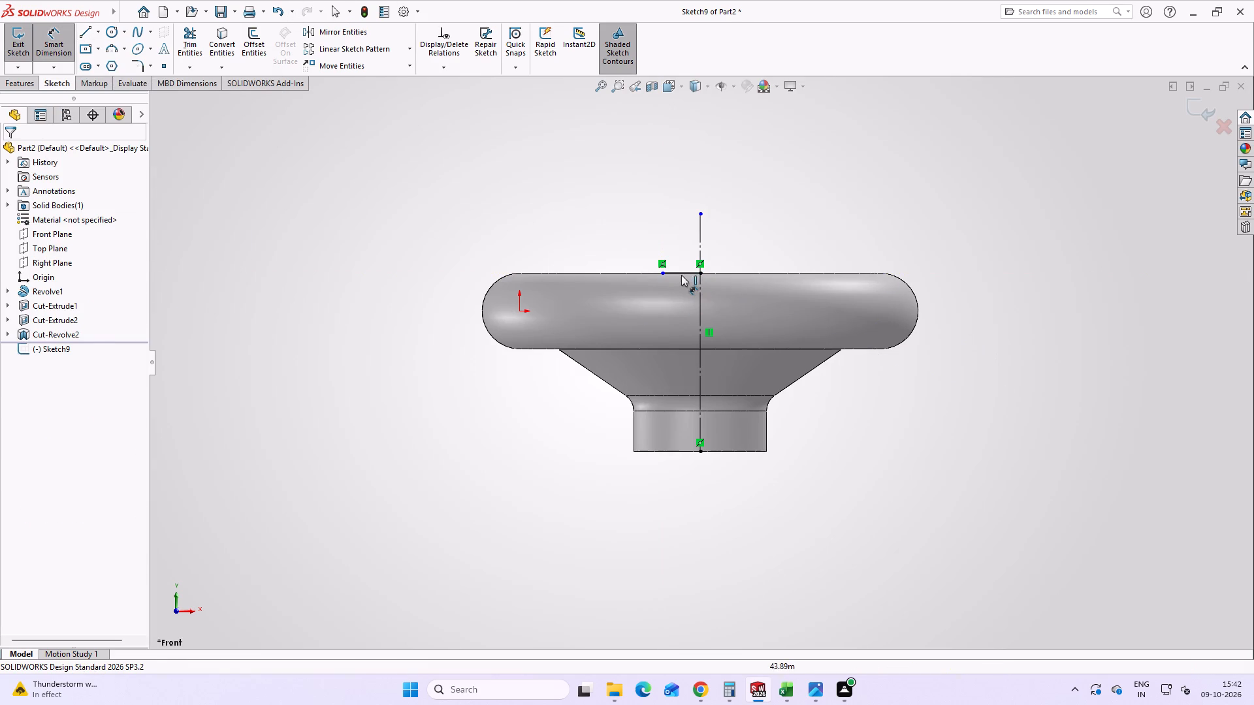
left_click(680, 275)
left_click(674, 240)
type("10")
key("Return")
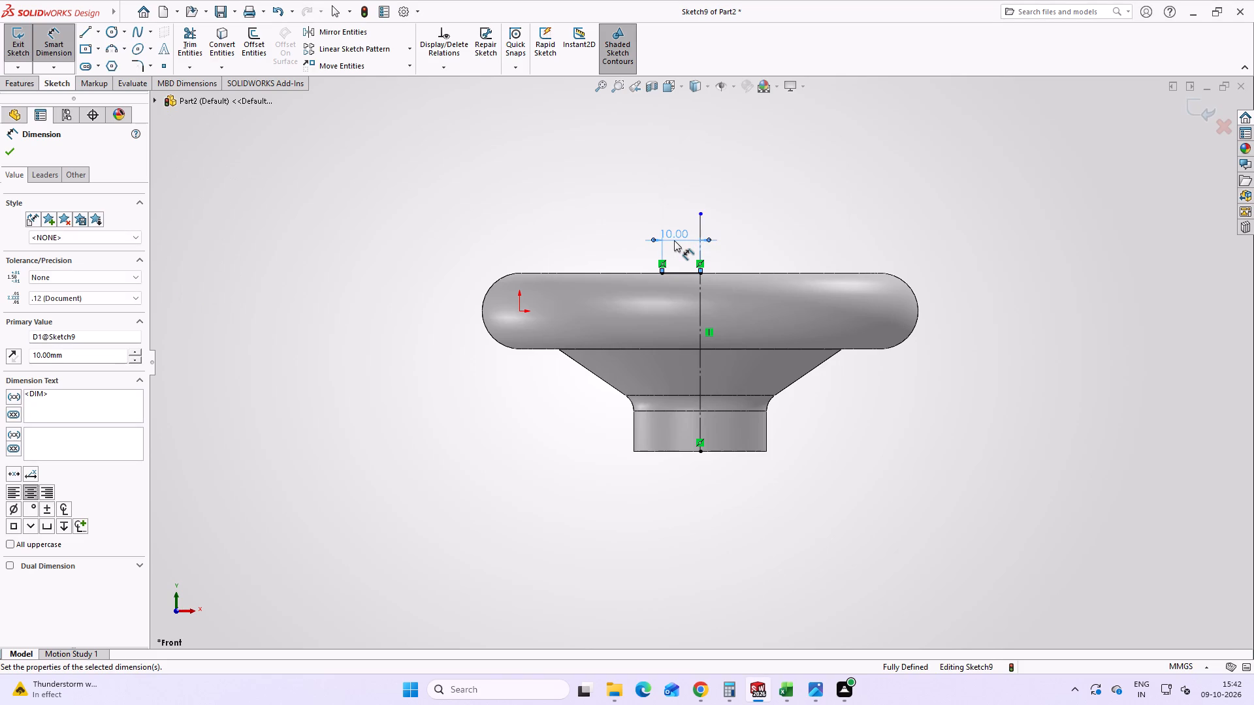
left_click(675, 240)
key("Escape")
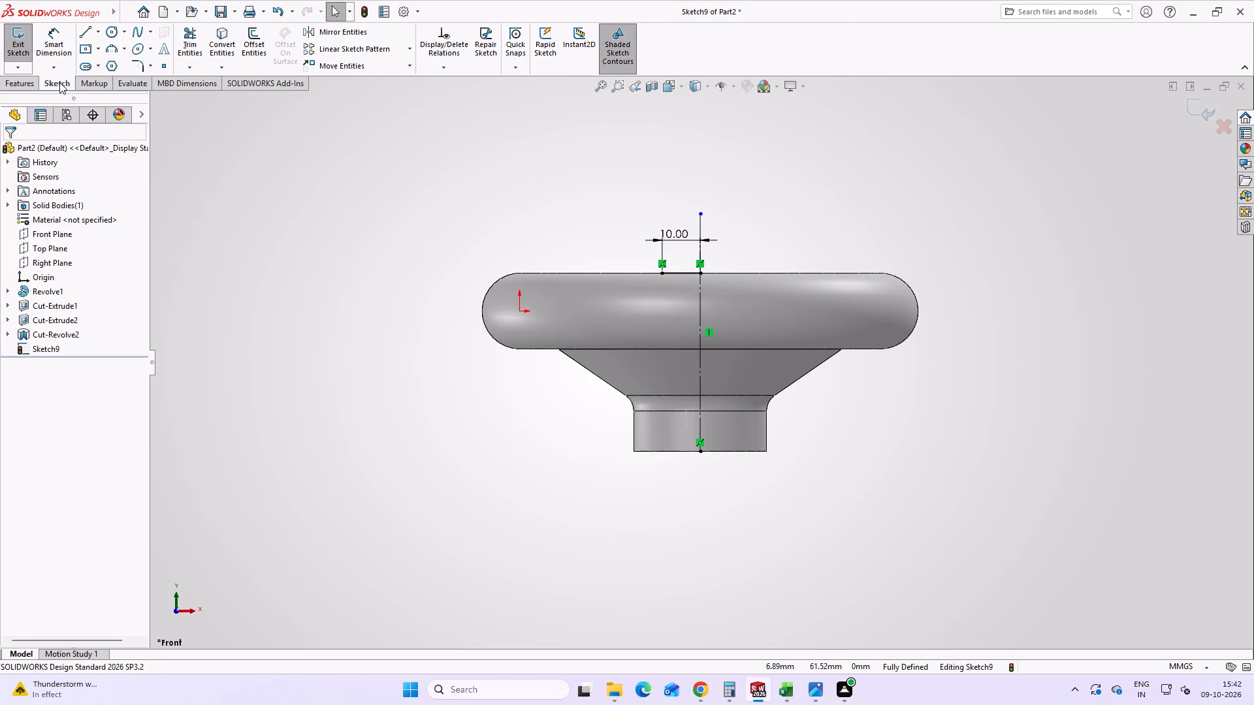
Sketch a line about 20.5 mm long along the rim's top edge, from the 10 mm line's outer end across the centerline.
left_click(83, 29)
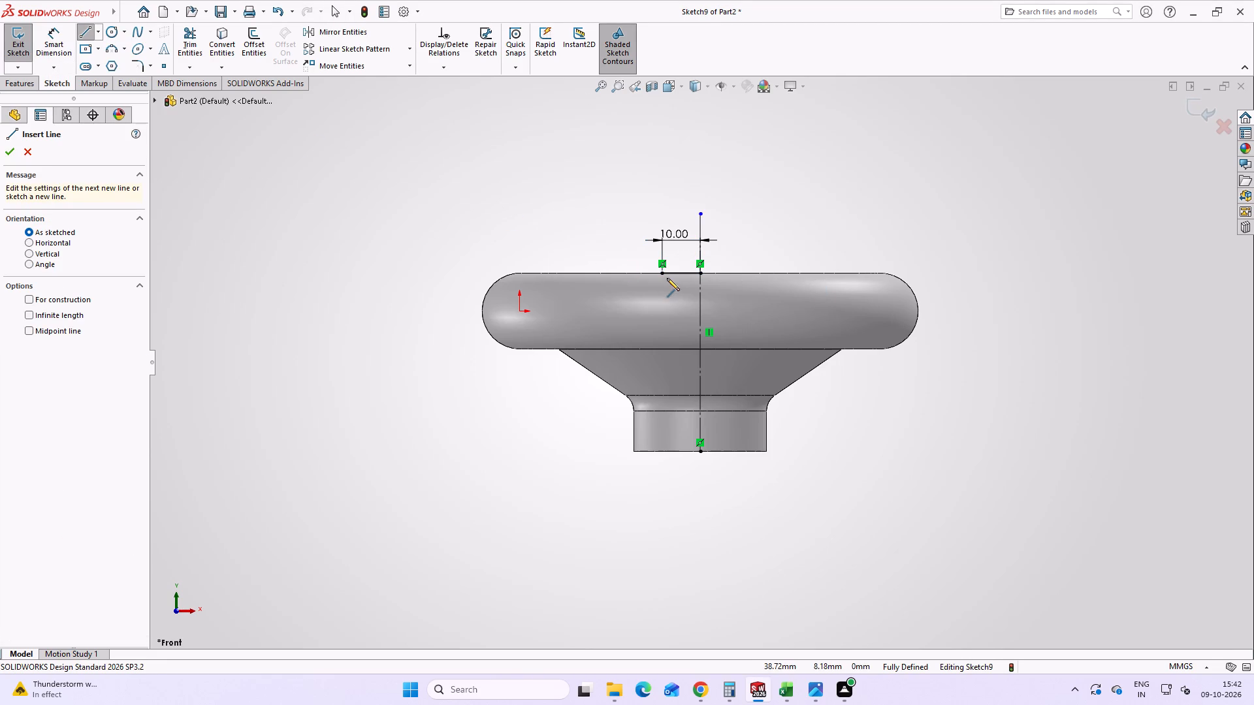
left_click(664, 274)
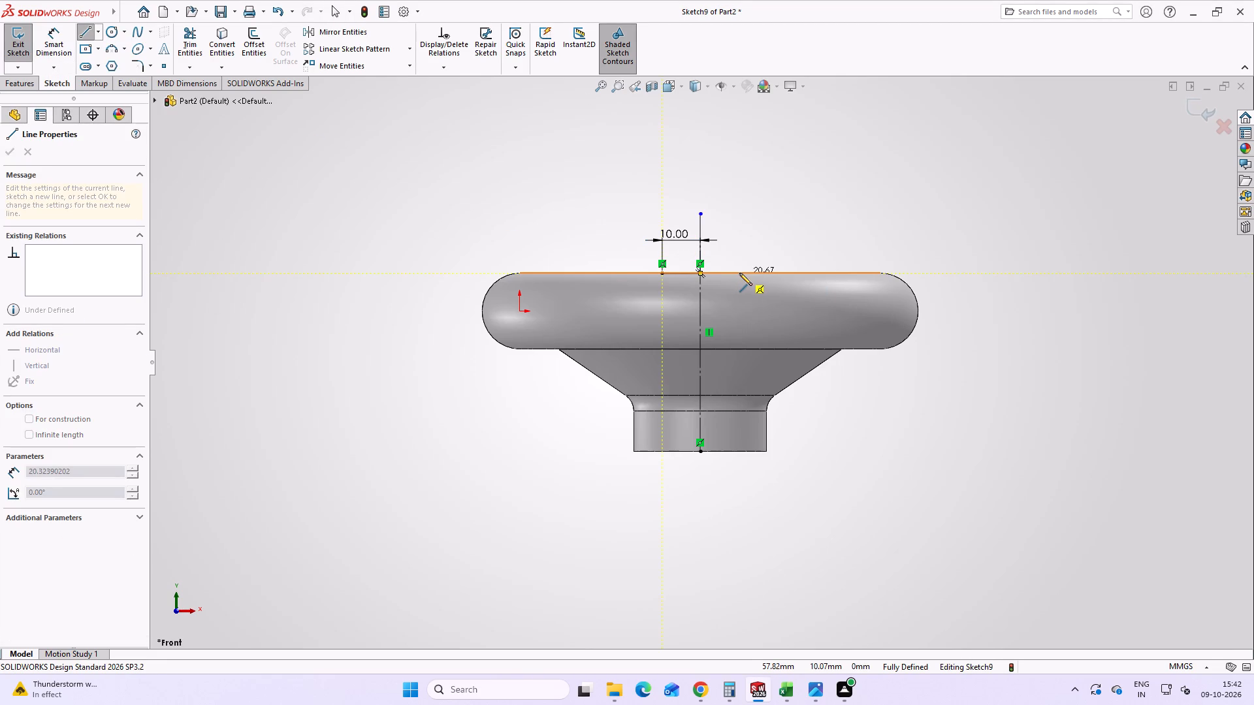
left_click(740, 274)
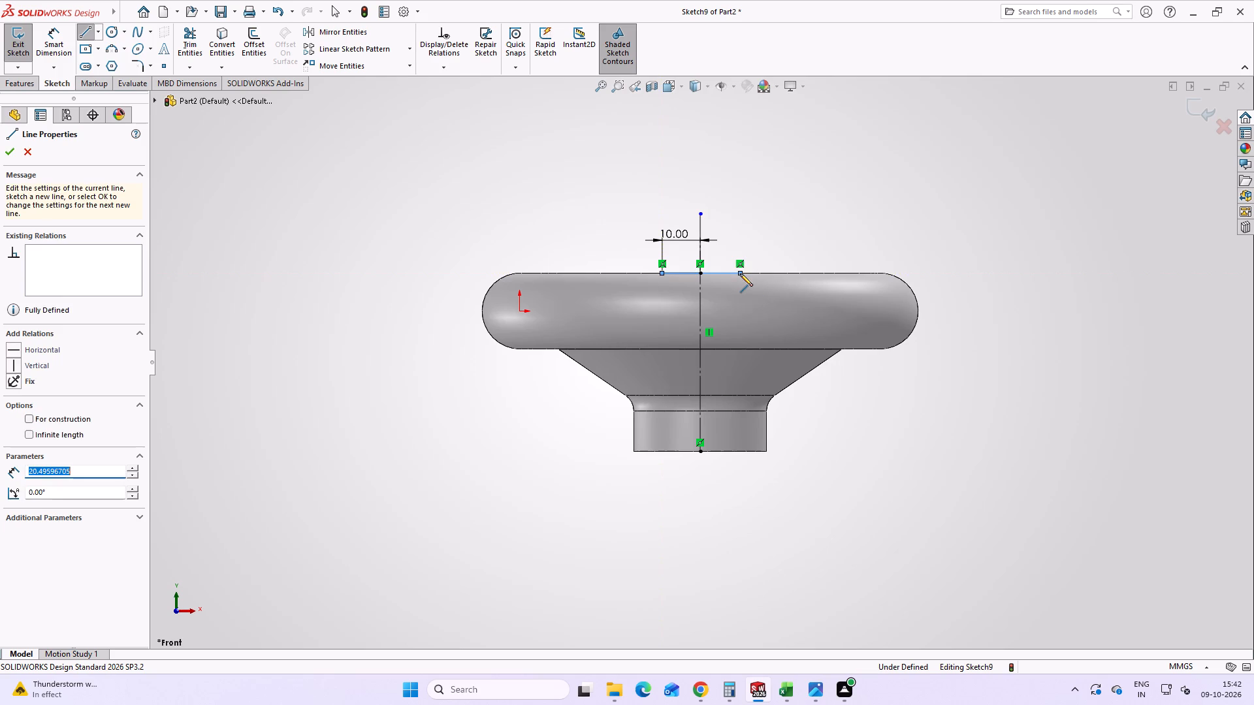
key("Escape")
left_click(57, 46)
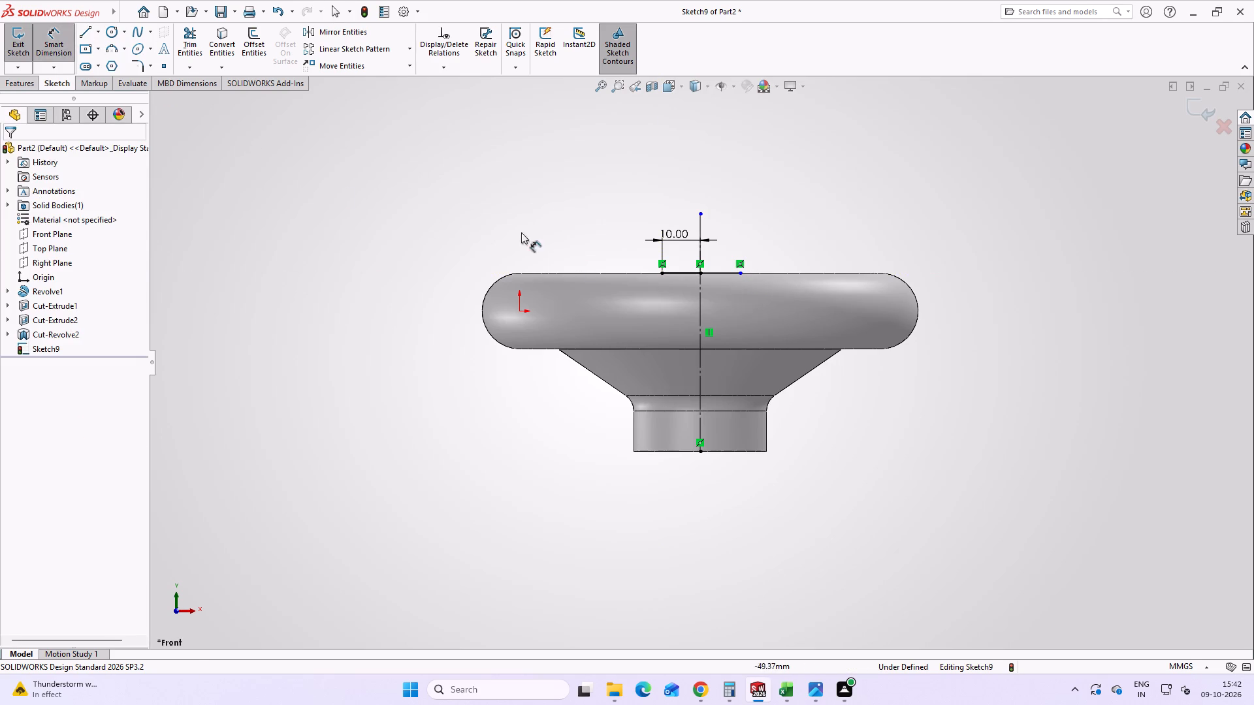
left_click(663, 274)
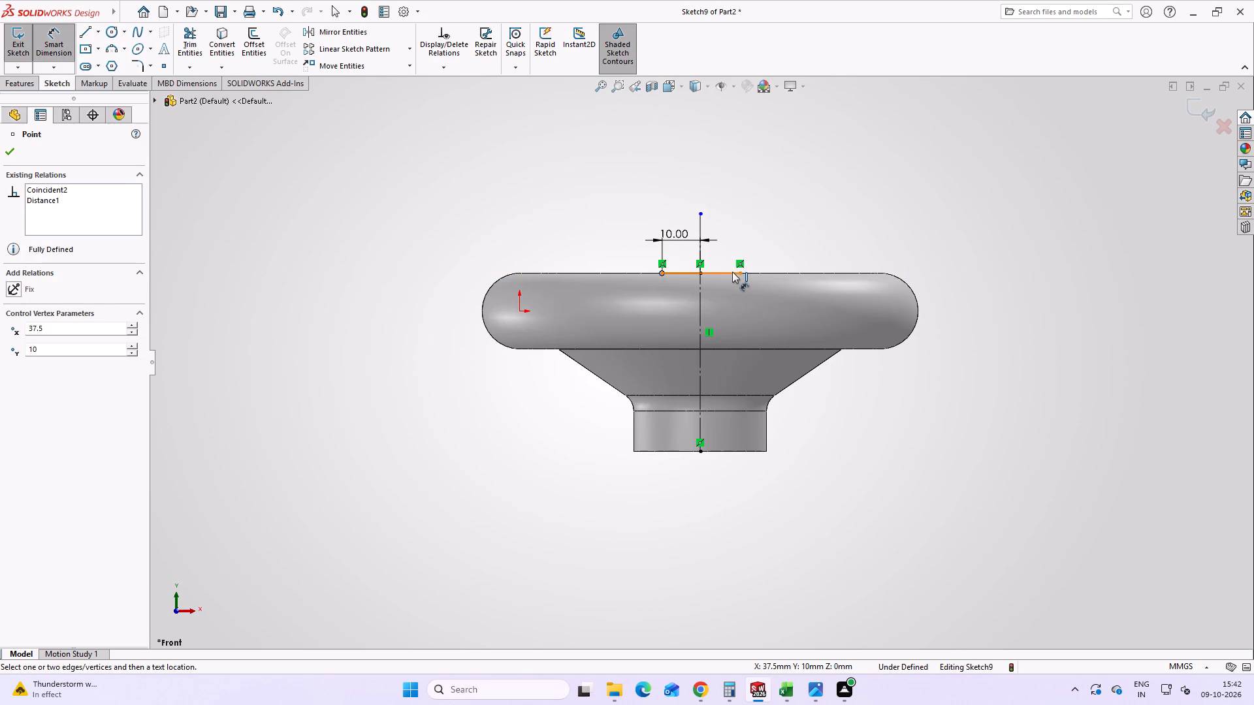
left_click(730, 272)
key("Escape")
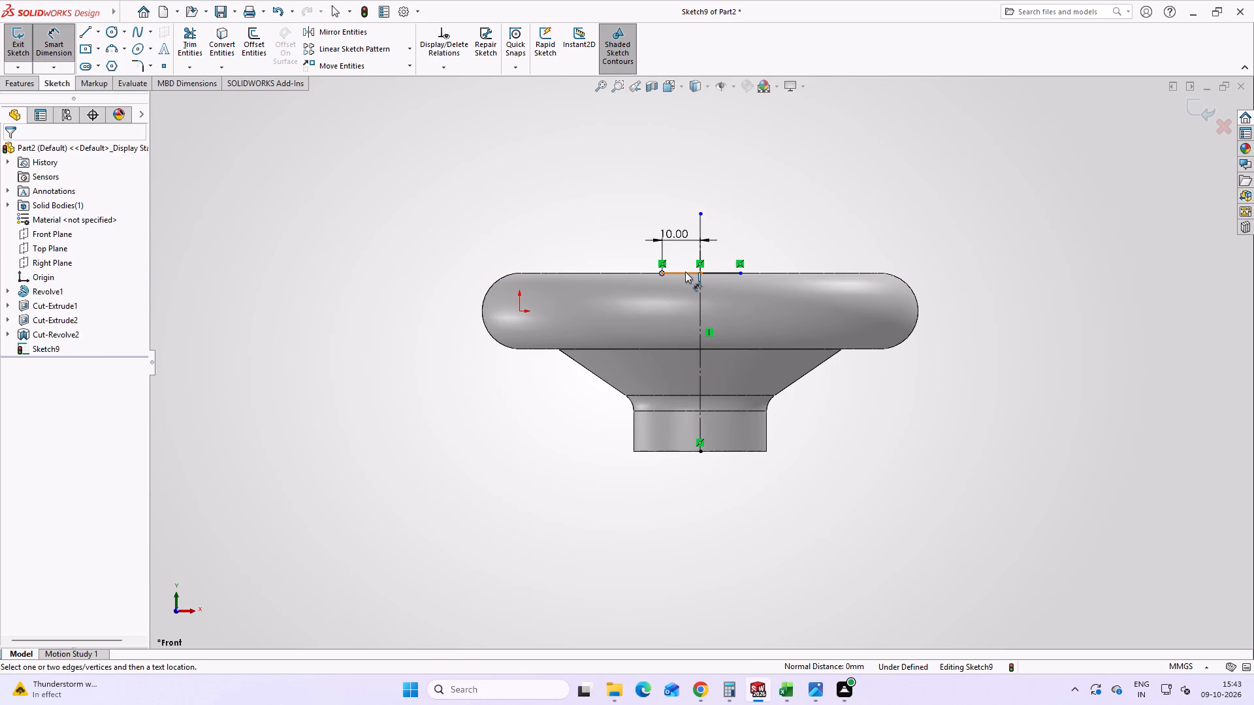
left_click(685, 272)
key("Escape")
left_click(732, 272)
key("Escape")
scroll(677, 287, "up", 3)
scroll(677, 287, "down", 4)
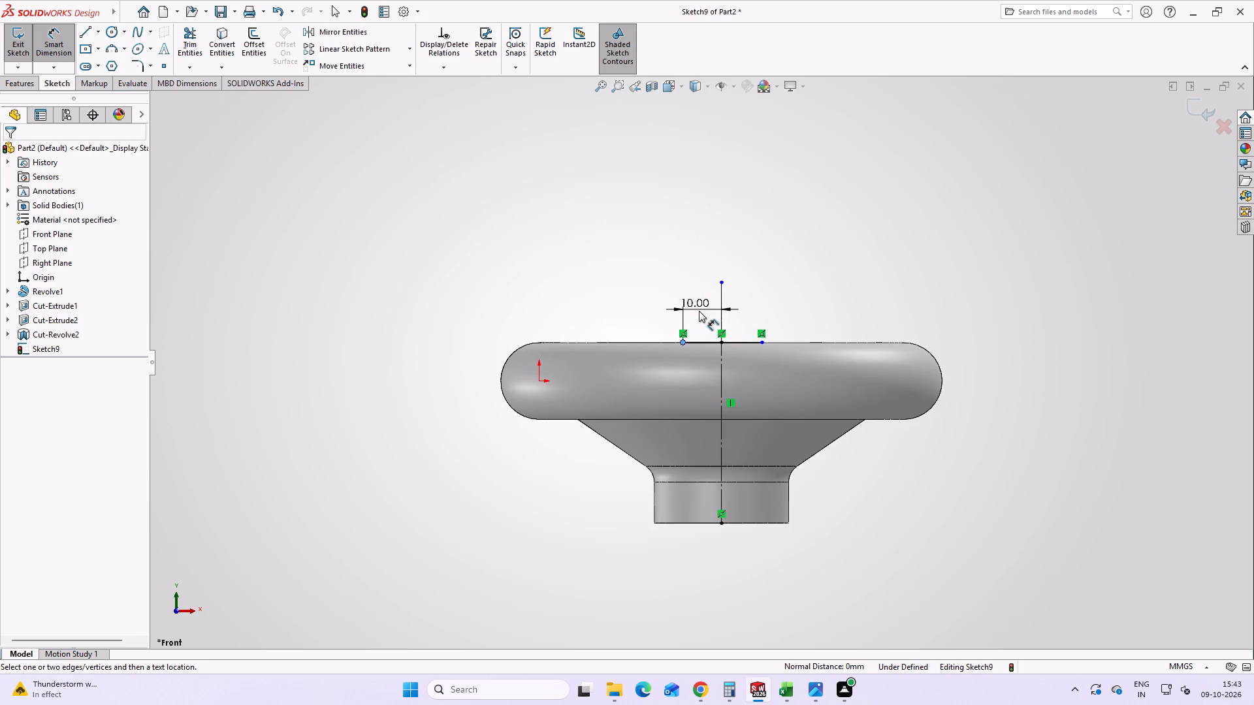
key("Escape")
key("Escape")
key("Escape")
Delete the 10 mm line on the rim's top edge, keeping the longer line that crosses the centerline.
left_click(700, 354)
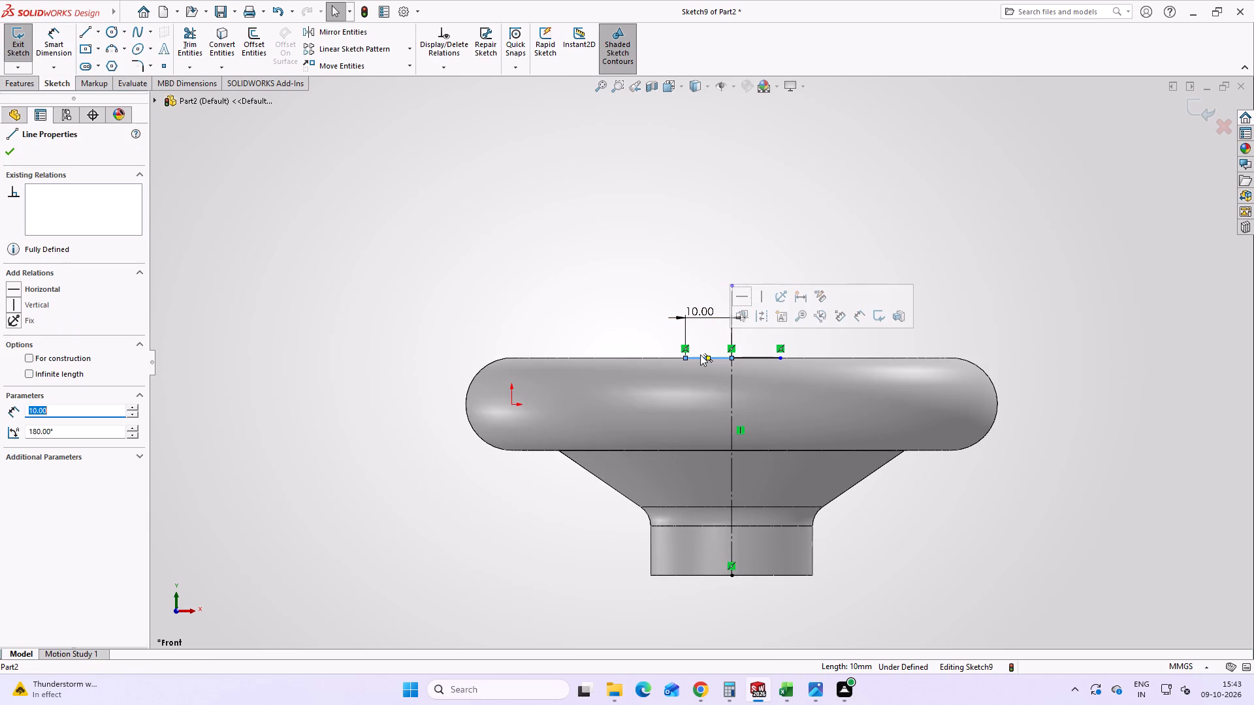
key("Delete")
left_click(564, 343)
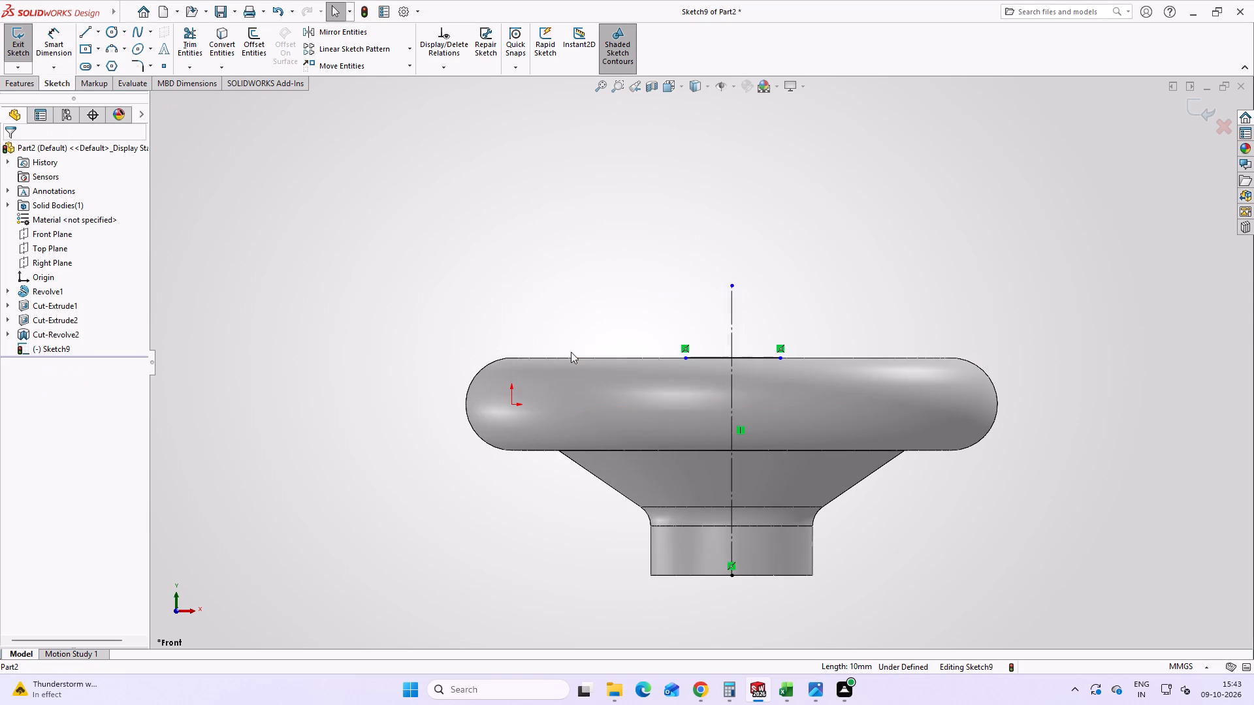
Dimension the remaining line on the rim's top edge to 20 mm.
left_click(52, 40)
left_click(697, 358)
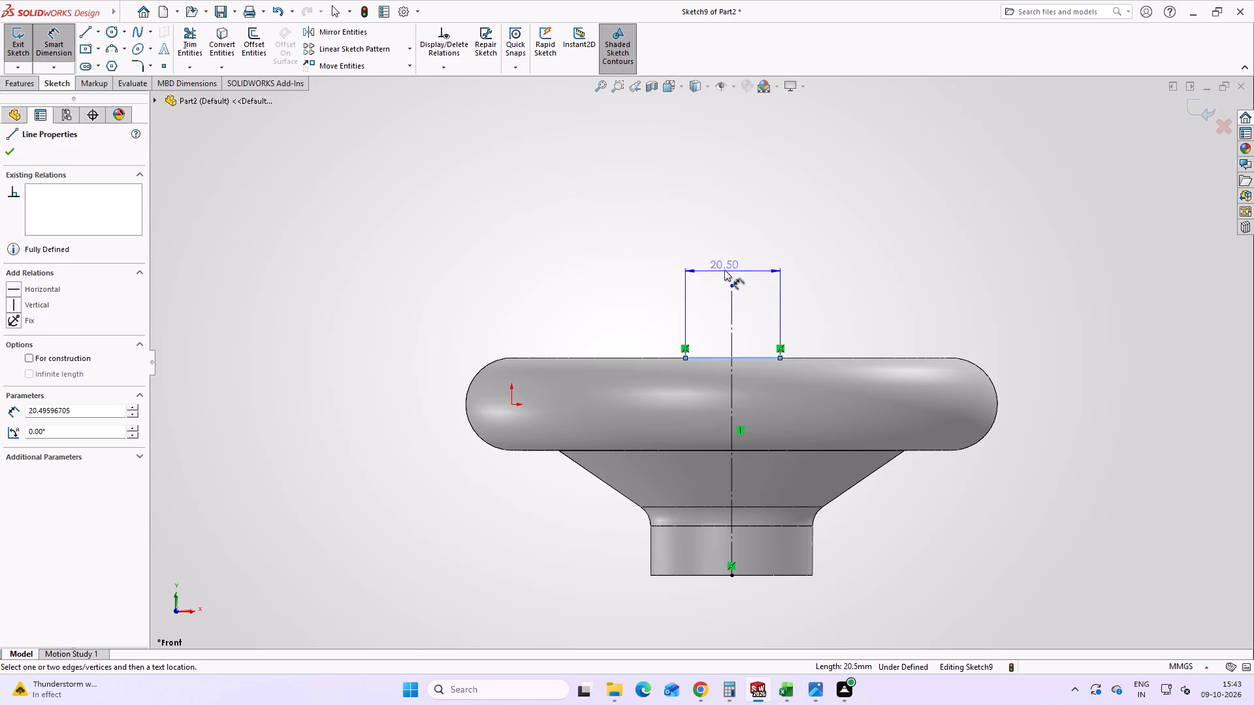
left_click(730, 236)
type("20")
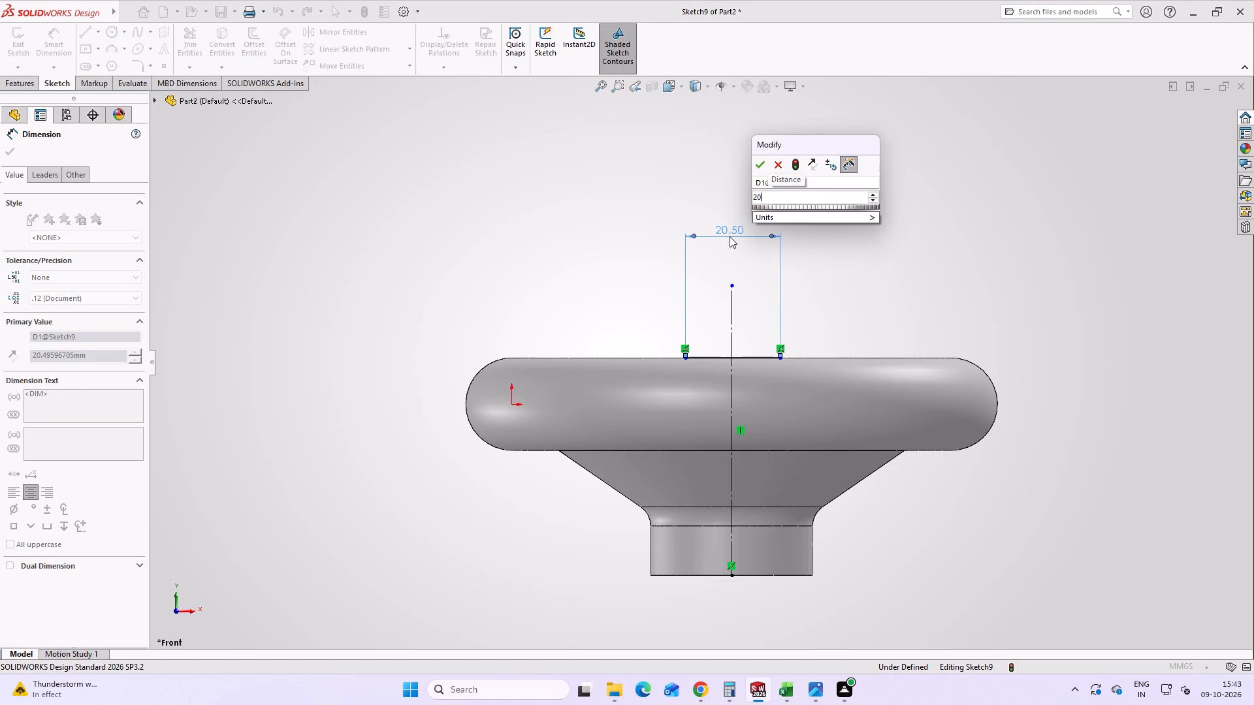
key("Return")
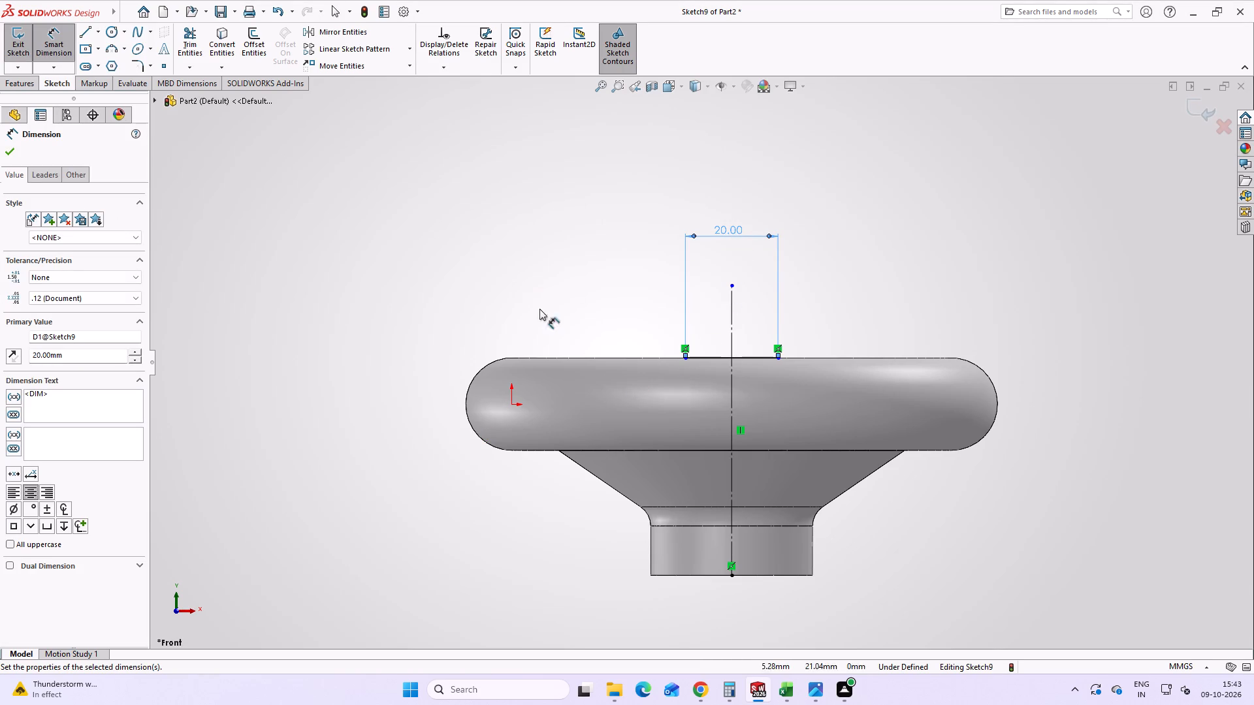
key("Escape")
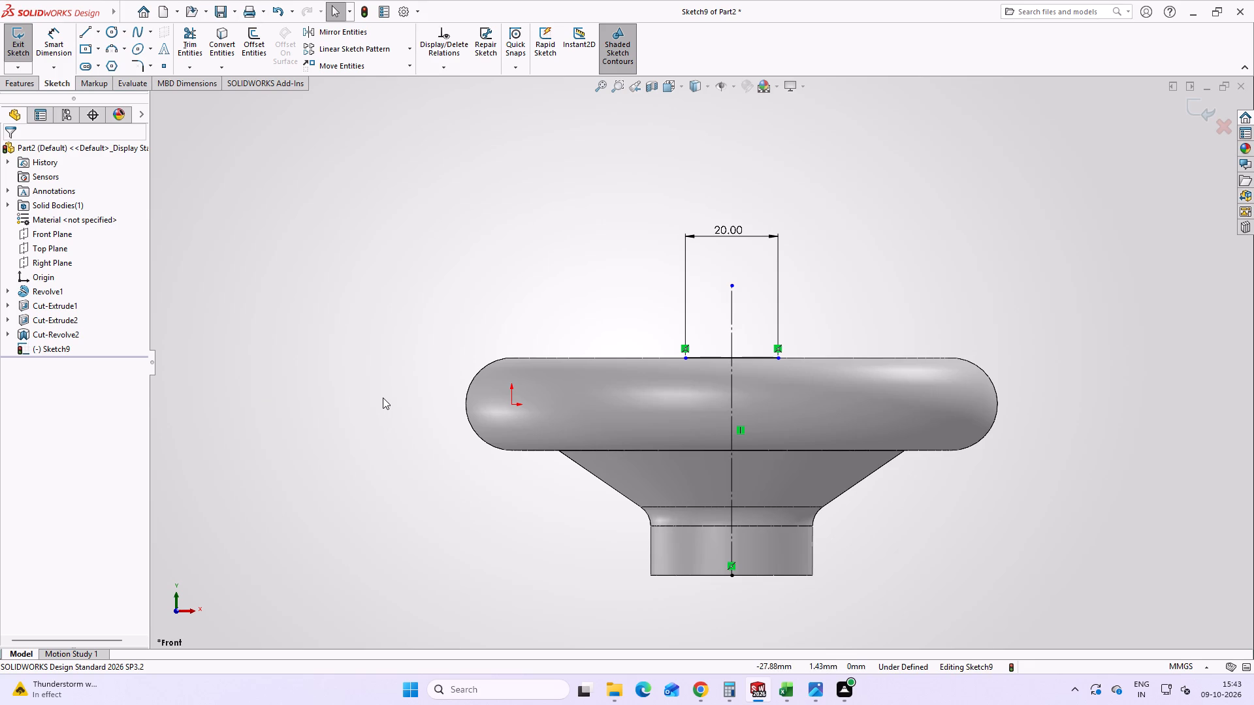
Check the HANDWHEEL.png drawing in Photos, return to SOLIDWORKS and close a rectangle about 3.2 mm deep below the 20 mm line.
left_click(812, 695)
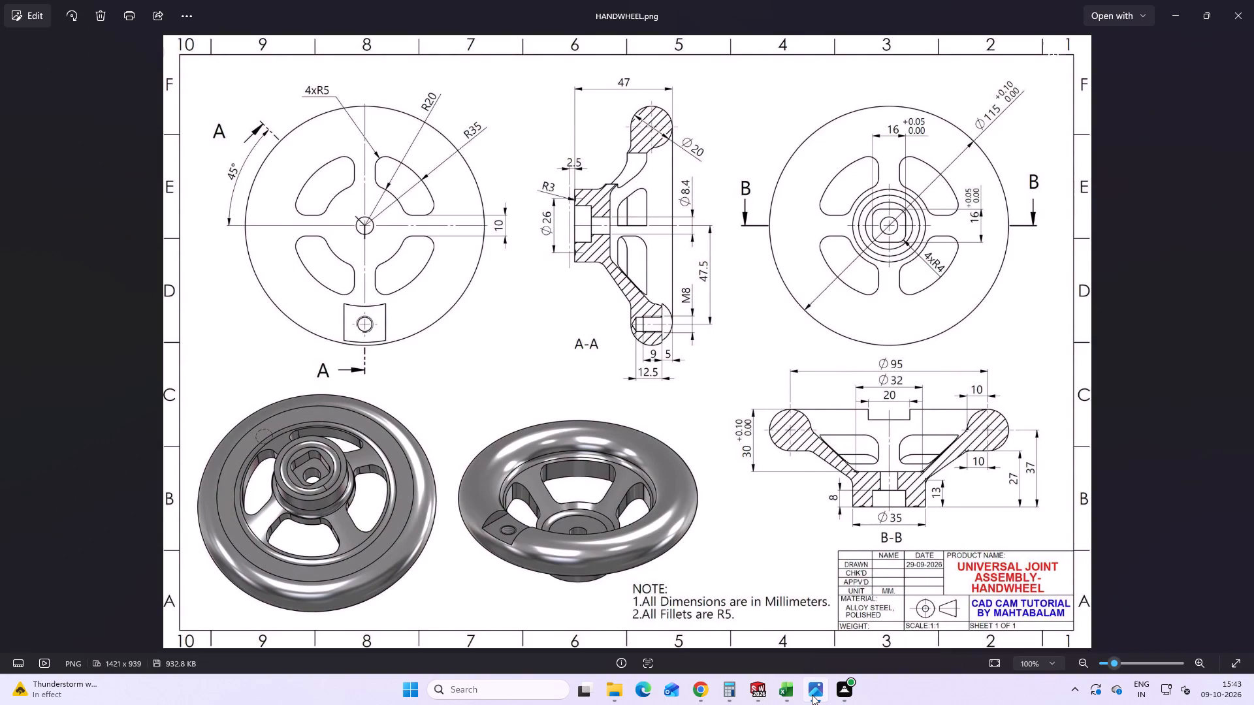
left_click(812, 695)
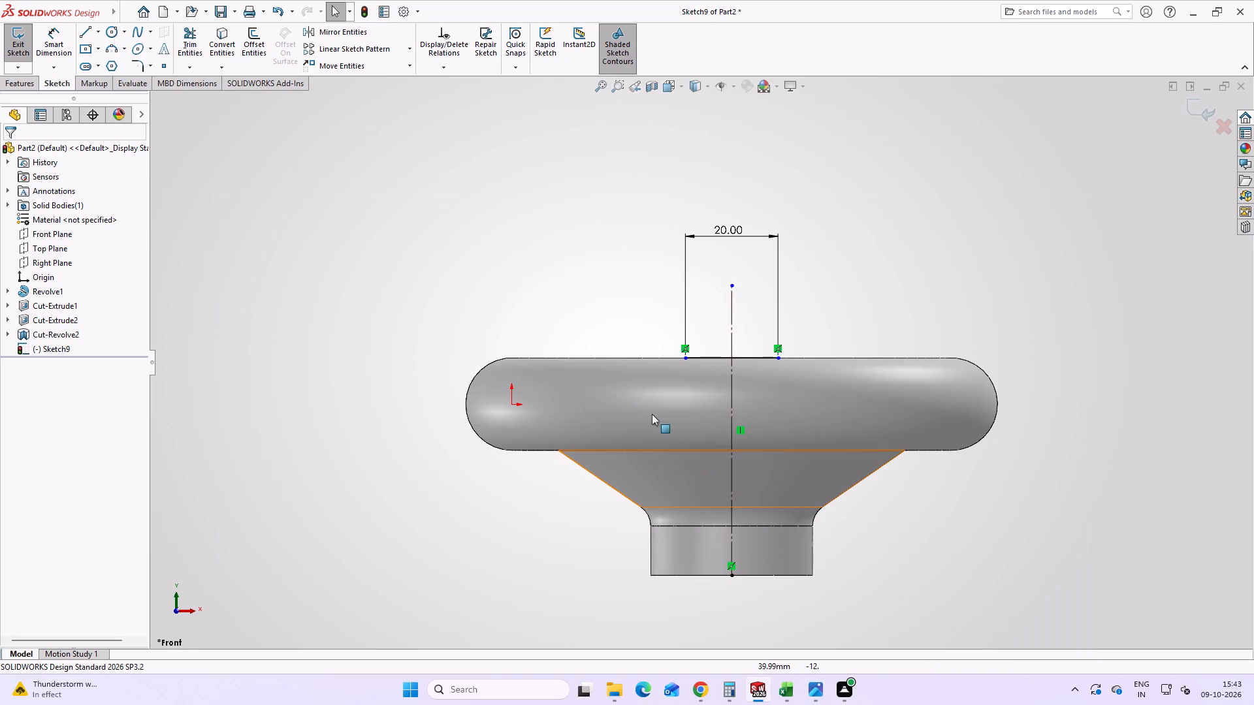
left_click(84, 36)
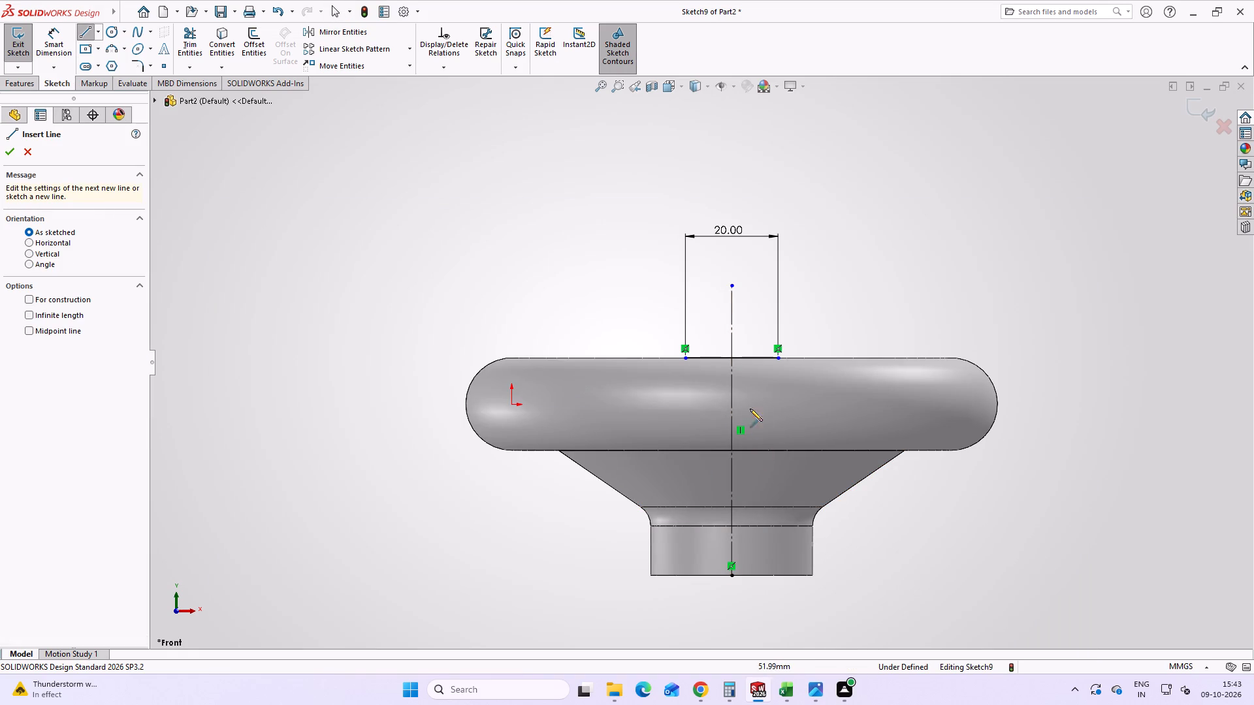
left_click(684, 360)
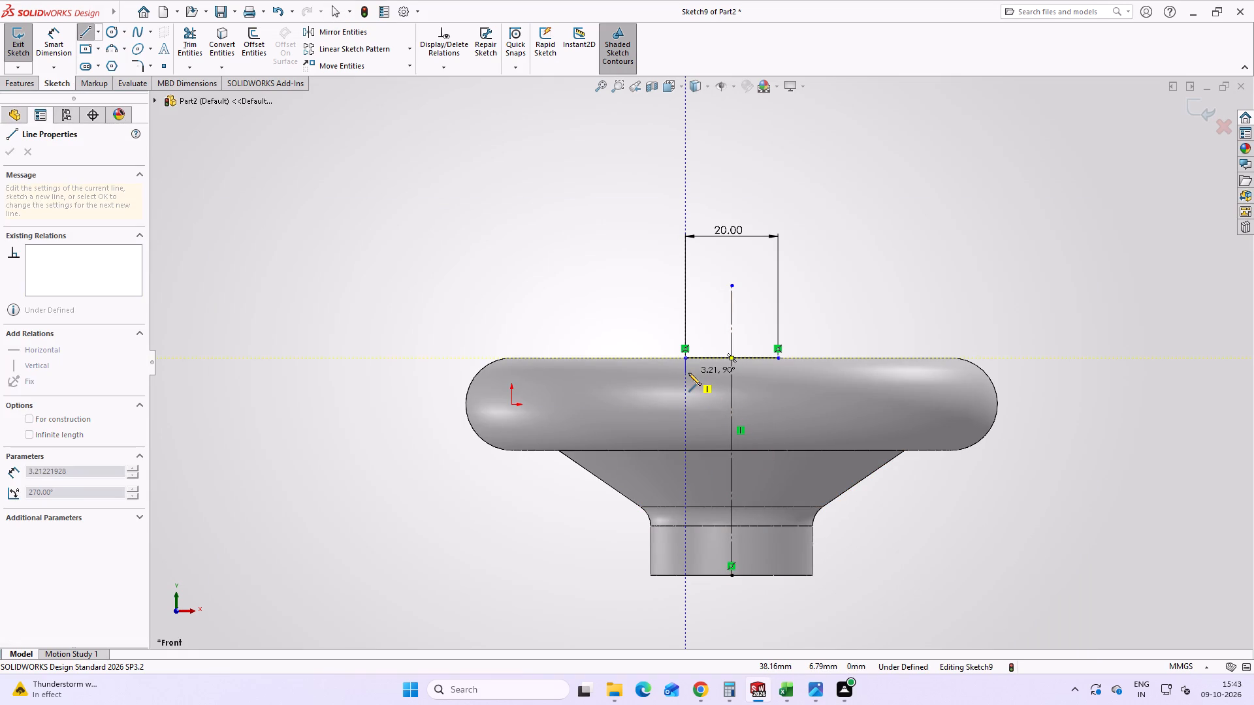
left_click(688, 373)
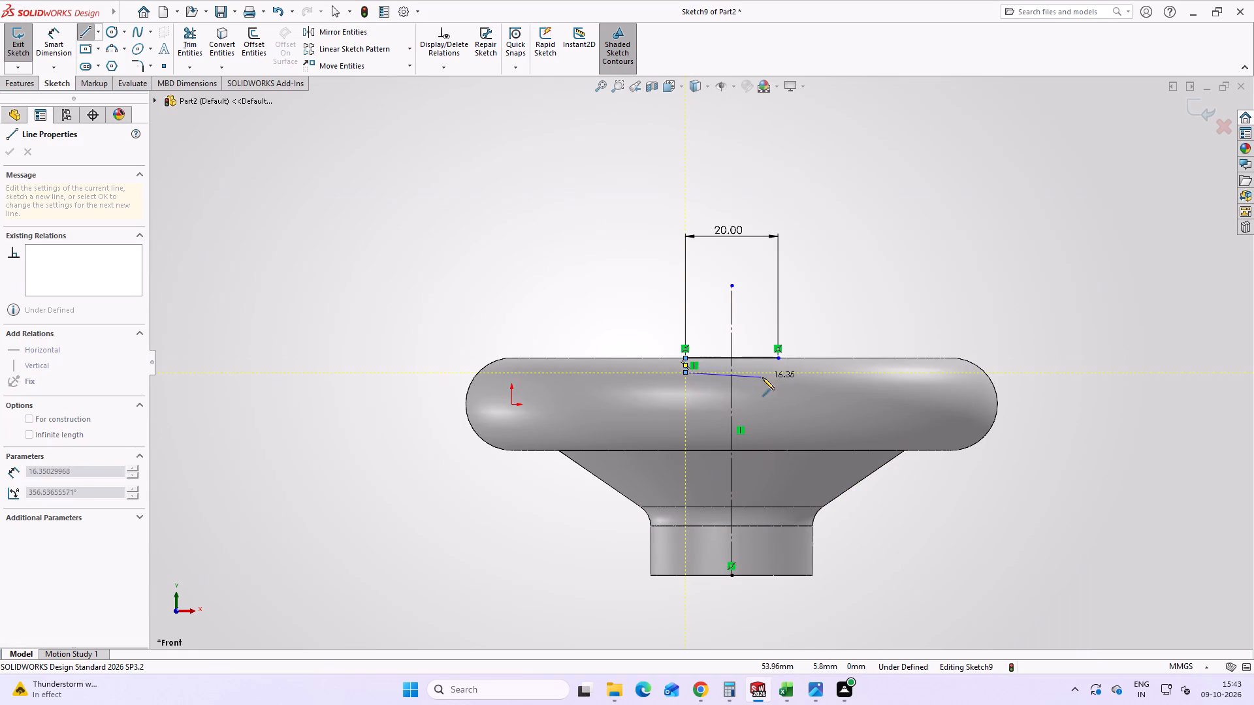
left_click(778, 373)
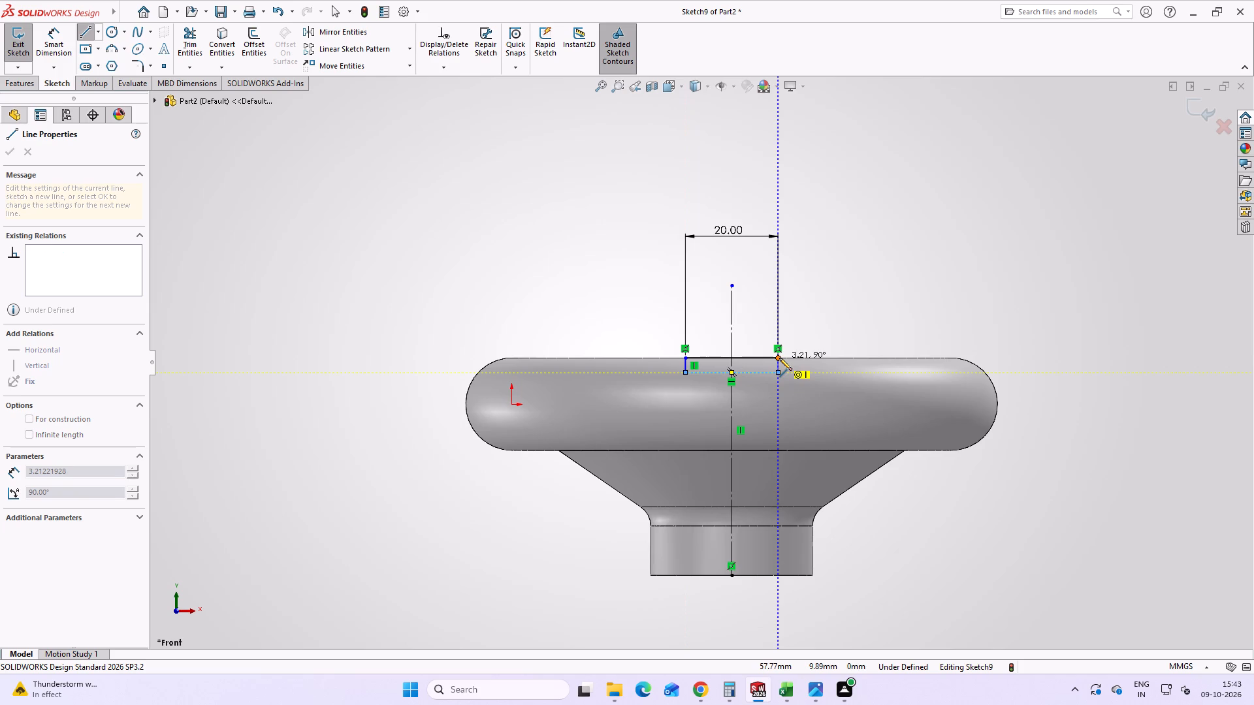
left_click(779, 358)
key("Escape")
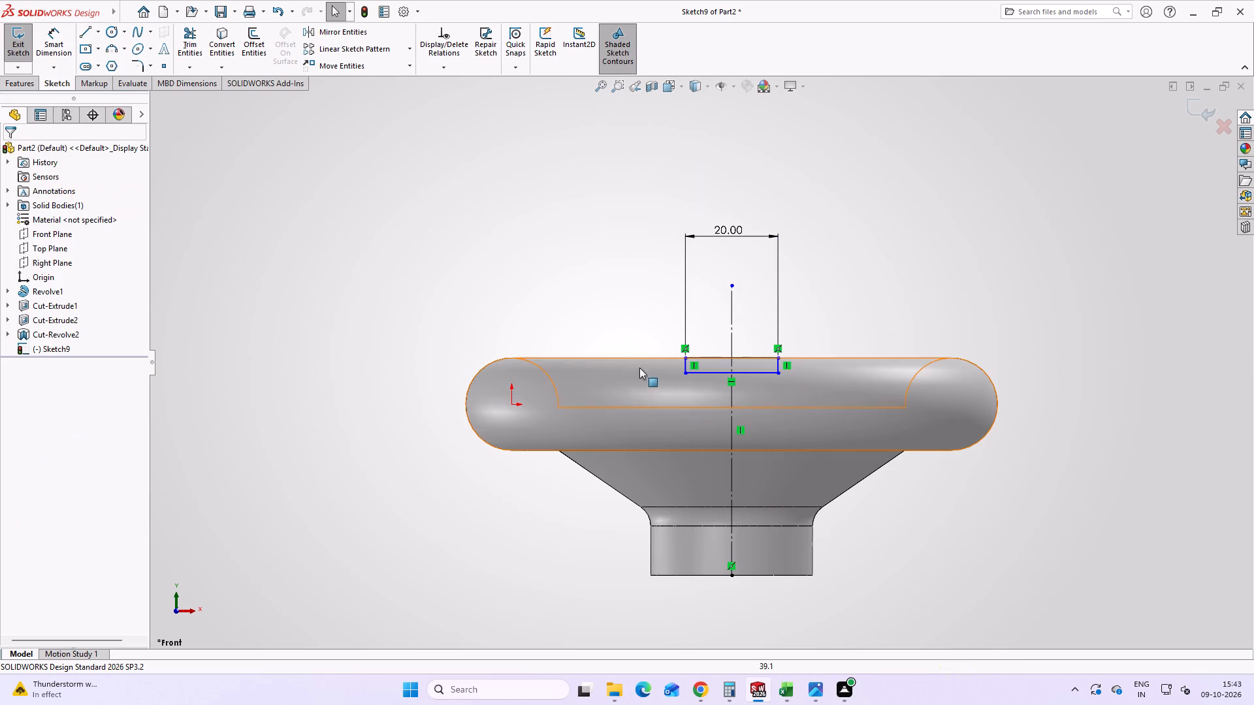
Dimension the notch rectangle's vertical side to 5 mm.
left_click(67, 29)
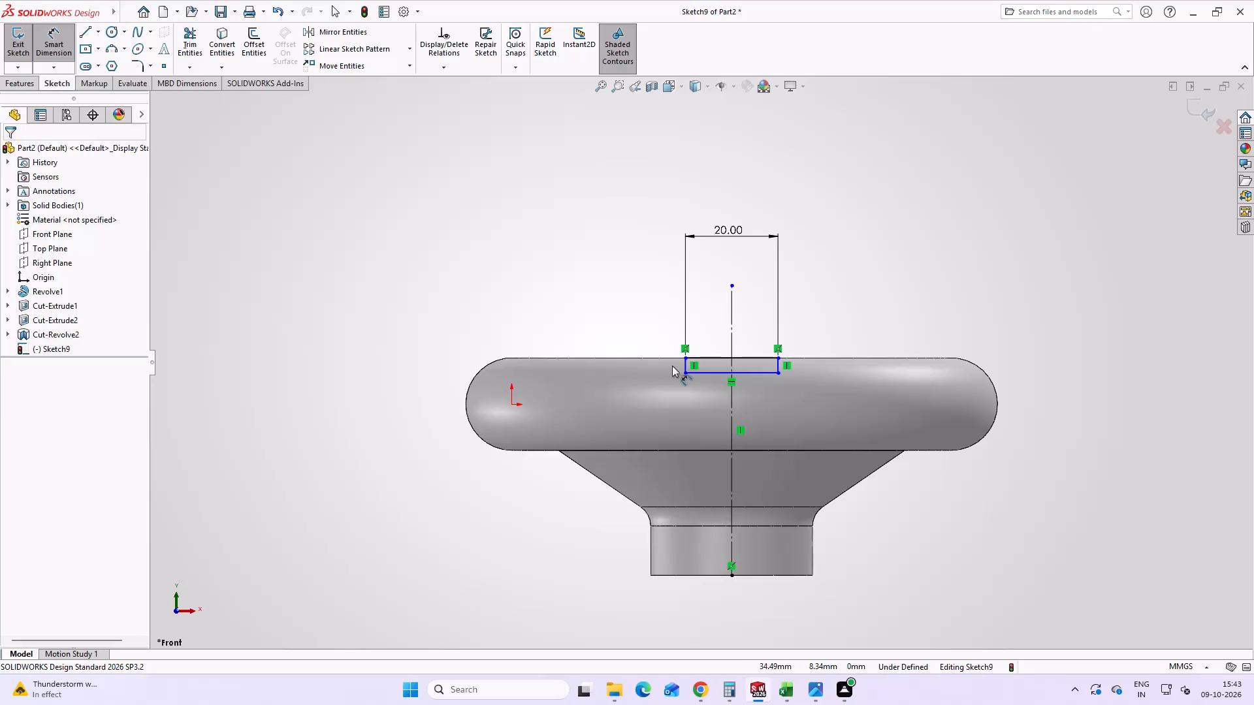
left_click(684, 368)
left_click(669, 369)
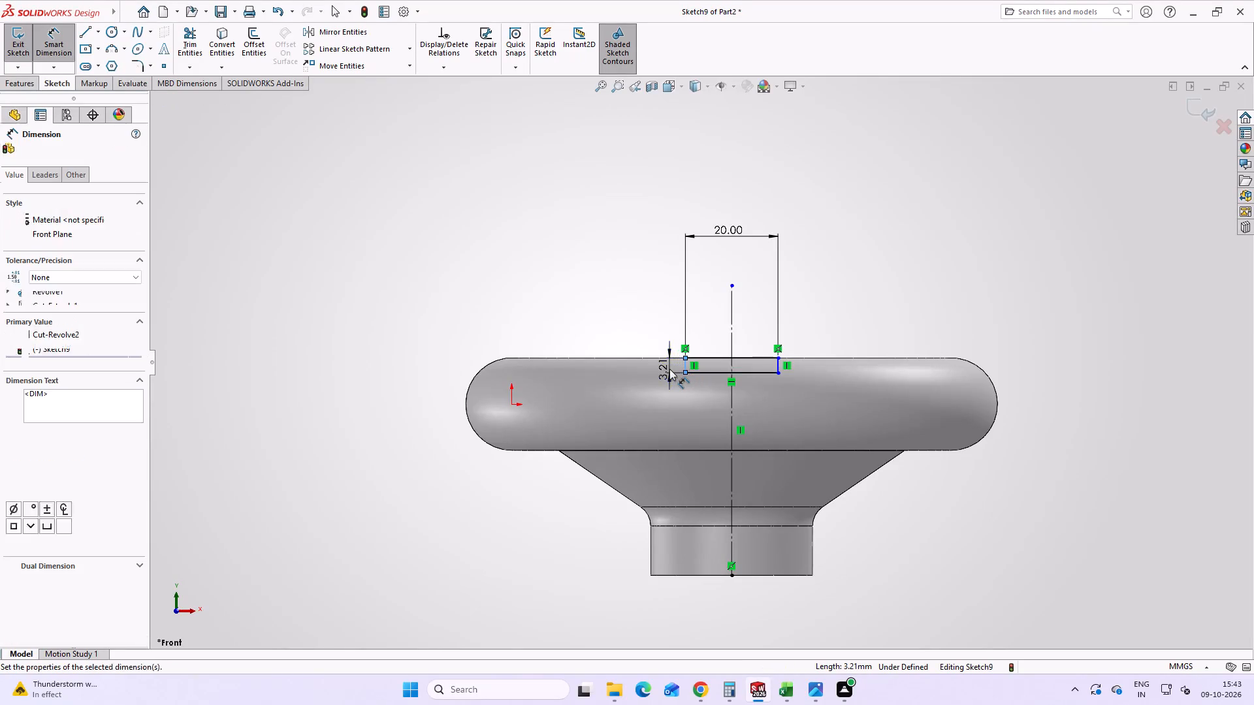
key("5")
key("Return")
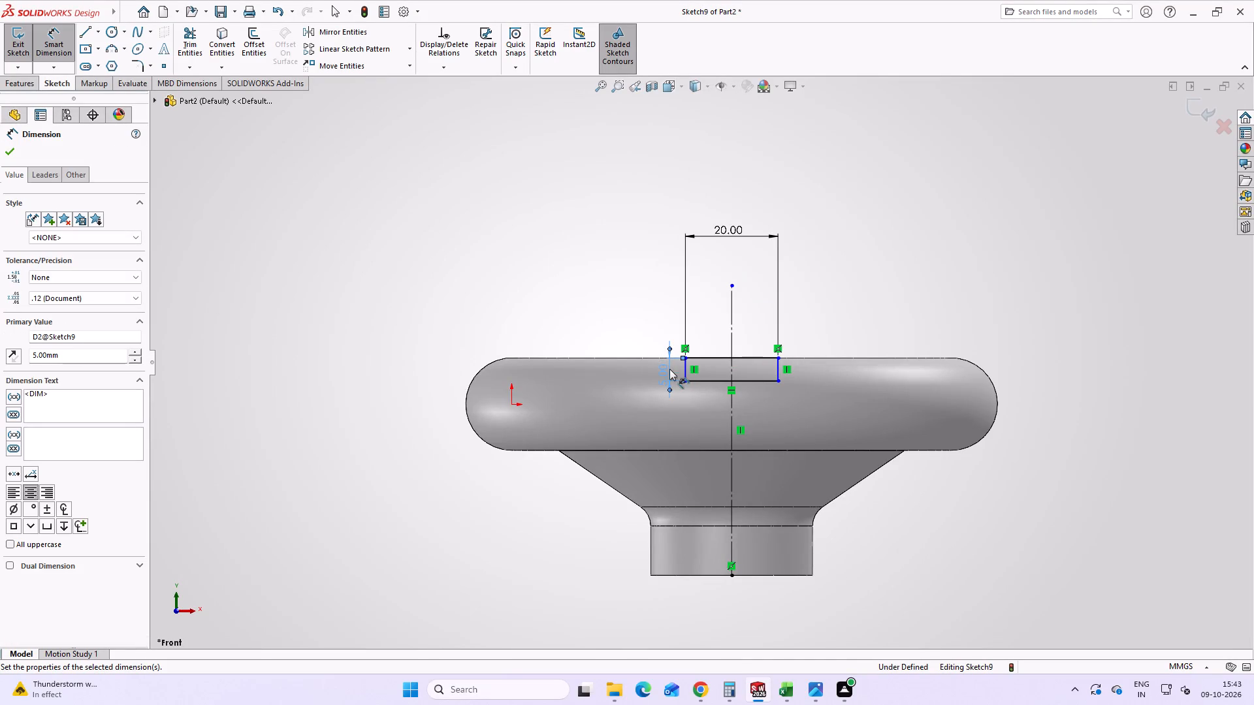
left_click(581, 297)
key("Escape")
scroll(694, 389, "up", 1)
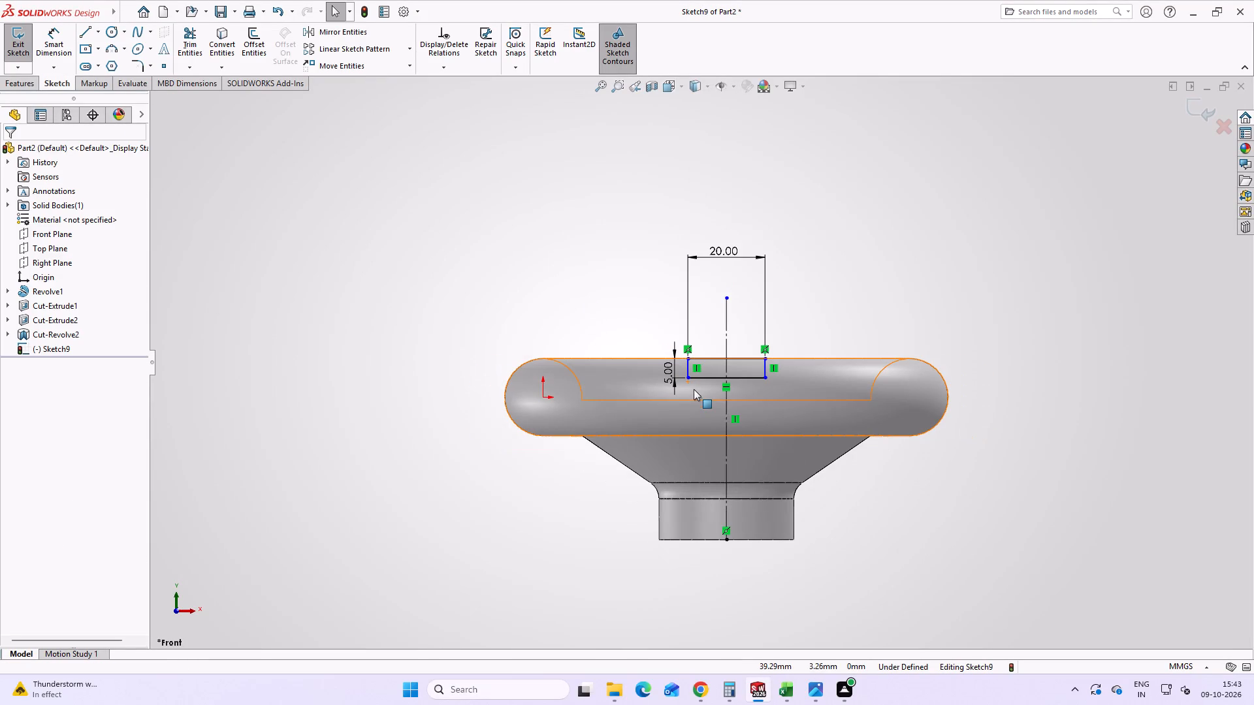
Cut the 20 x 5 mm notch rectangle with an Extruded Cut set to Through All, directed out through the front of the rim.
left_click(15, 83)
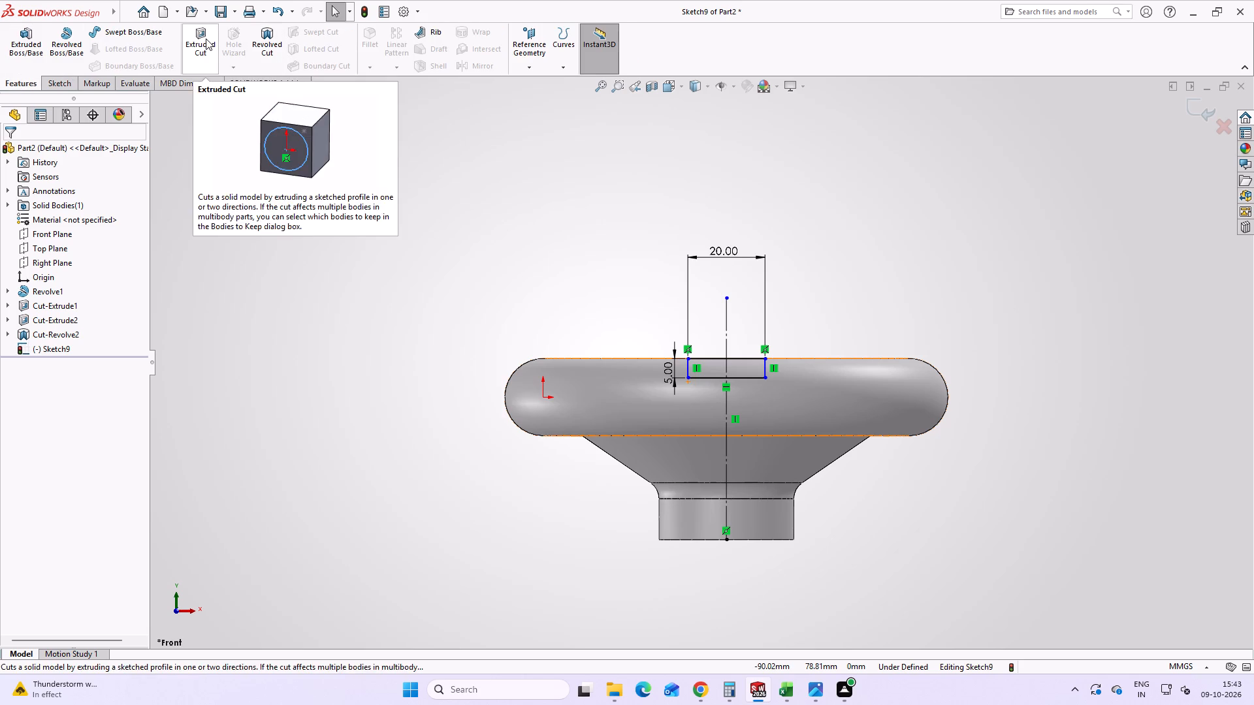
left_click(206, 39)
middle_click_drag(741, 354, 724, 505)
left_click_drag(733, 390, 715, 449)
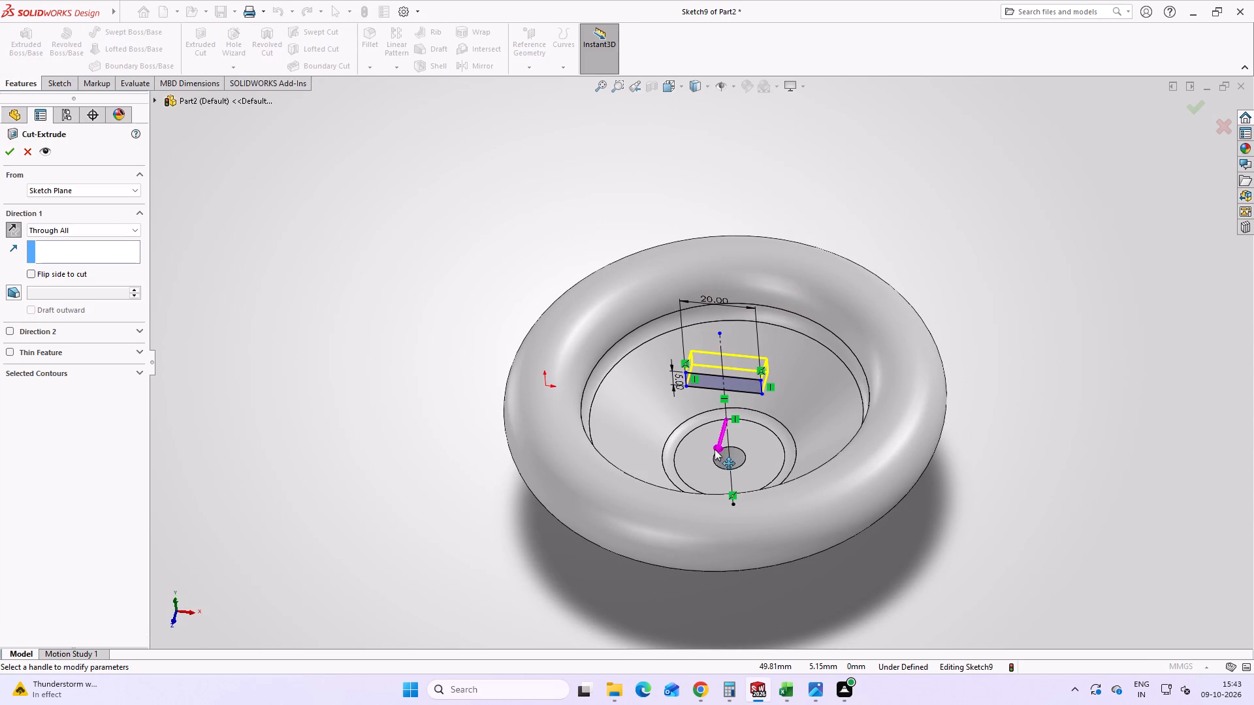
left_click_drag(715, 449, 703, 493)
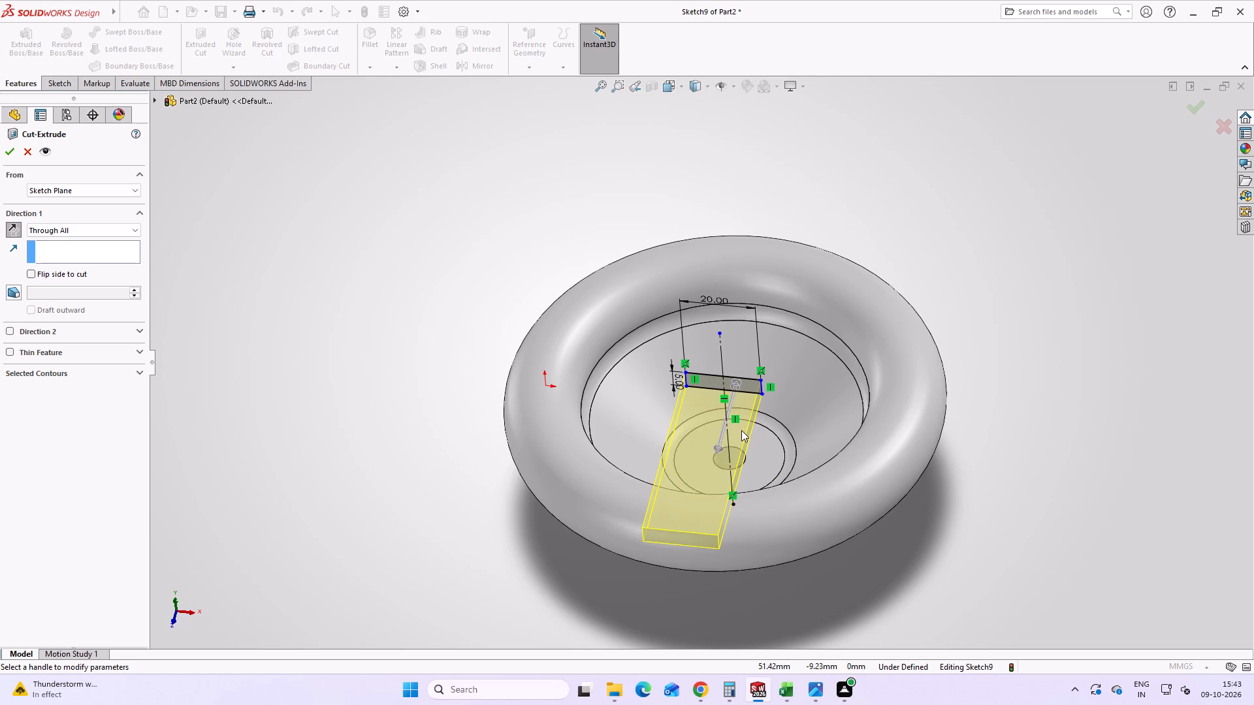
middle_click_drag(681, 555, 688, 502)
key("grave")
middle_click_drag(705, 446, 709, 415)
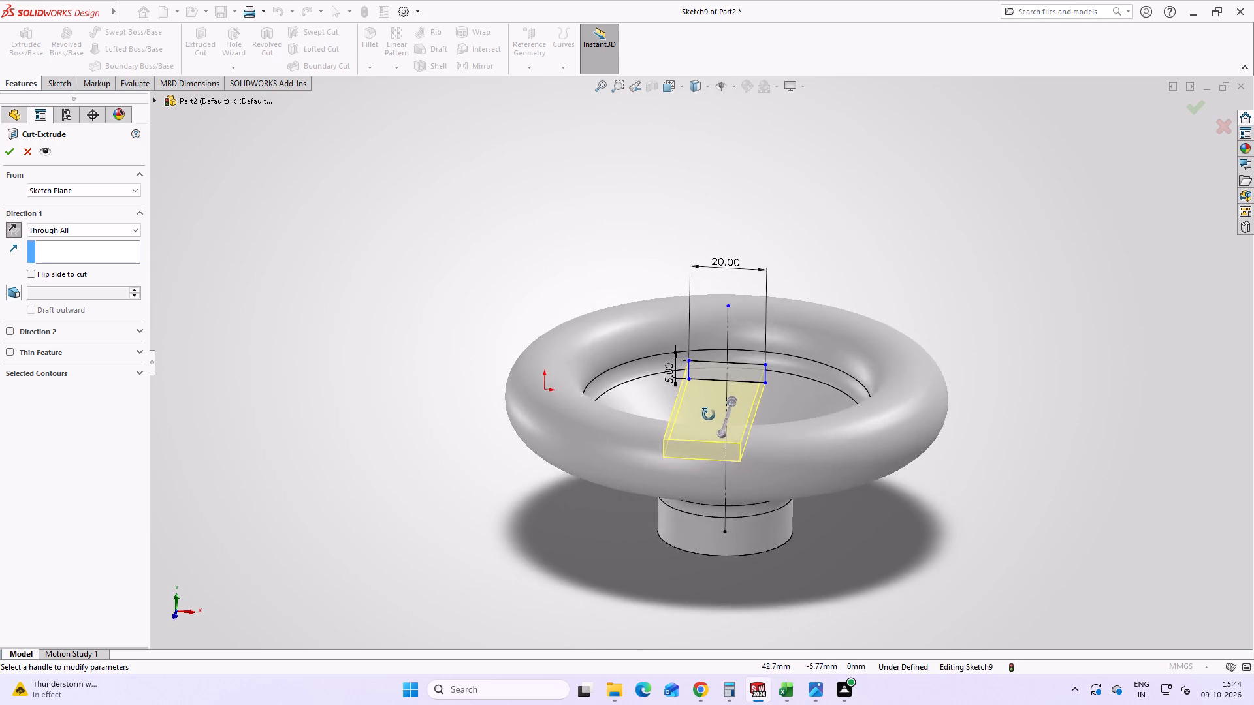
middle_click_drag(709, 415, 722, 354)
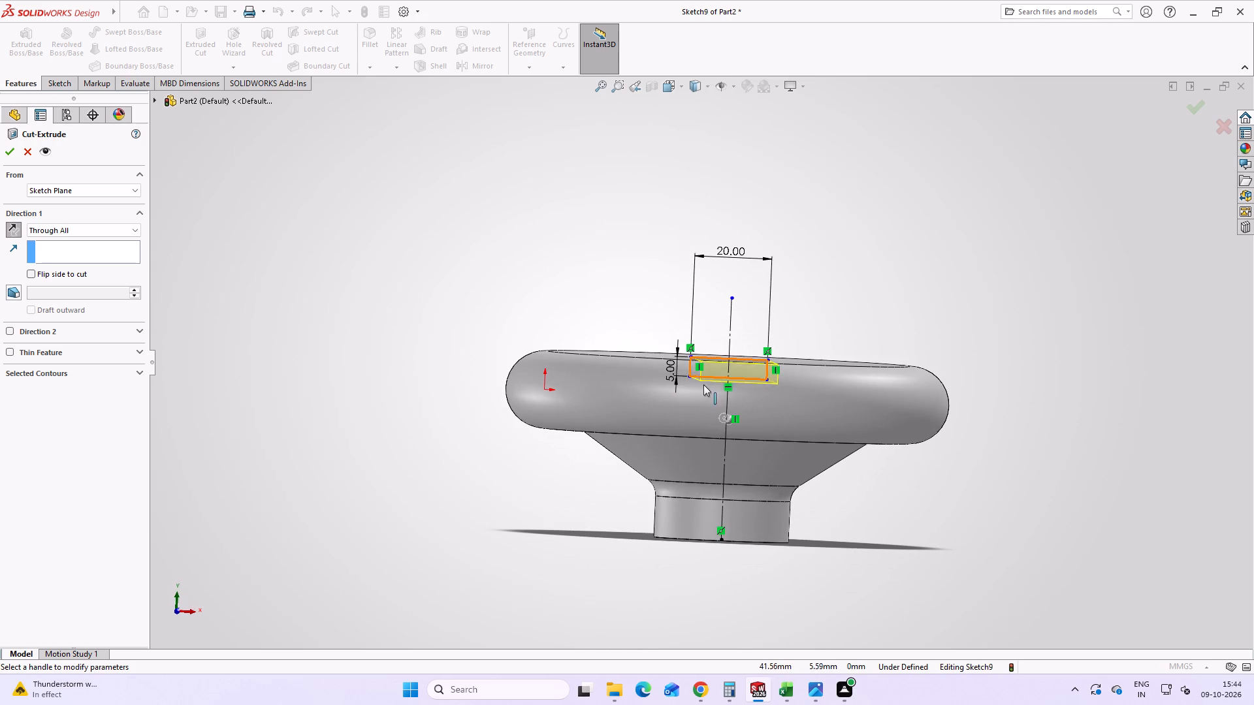
middle_click_drag(724, 435, 694, 449)
scroll(696, 435, "up", 1)
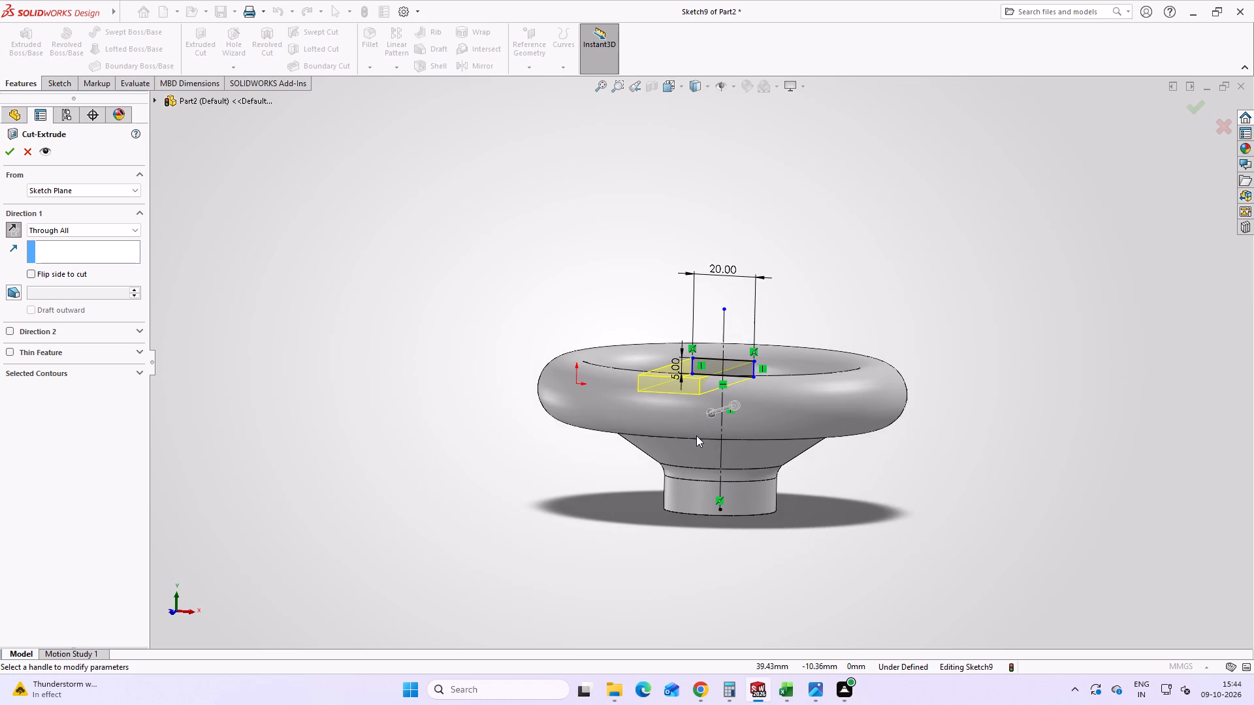
scroll(696, 435, "up", 1)
middle_click_drag(687, 403, 642, 471)
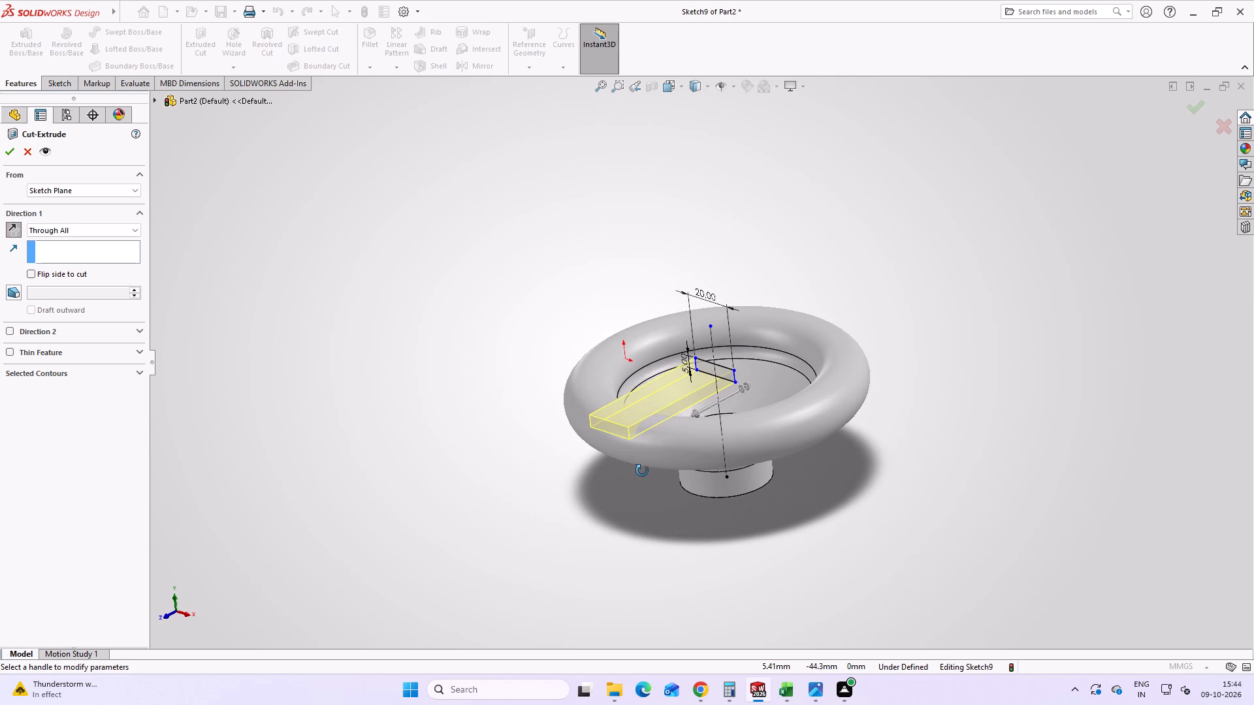
middle_click_drag(642, 471, 638, 471)
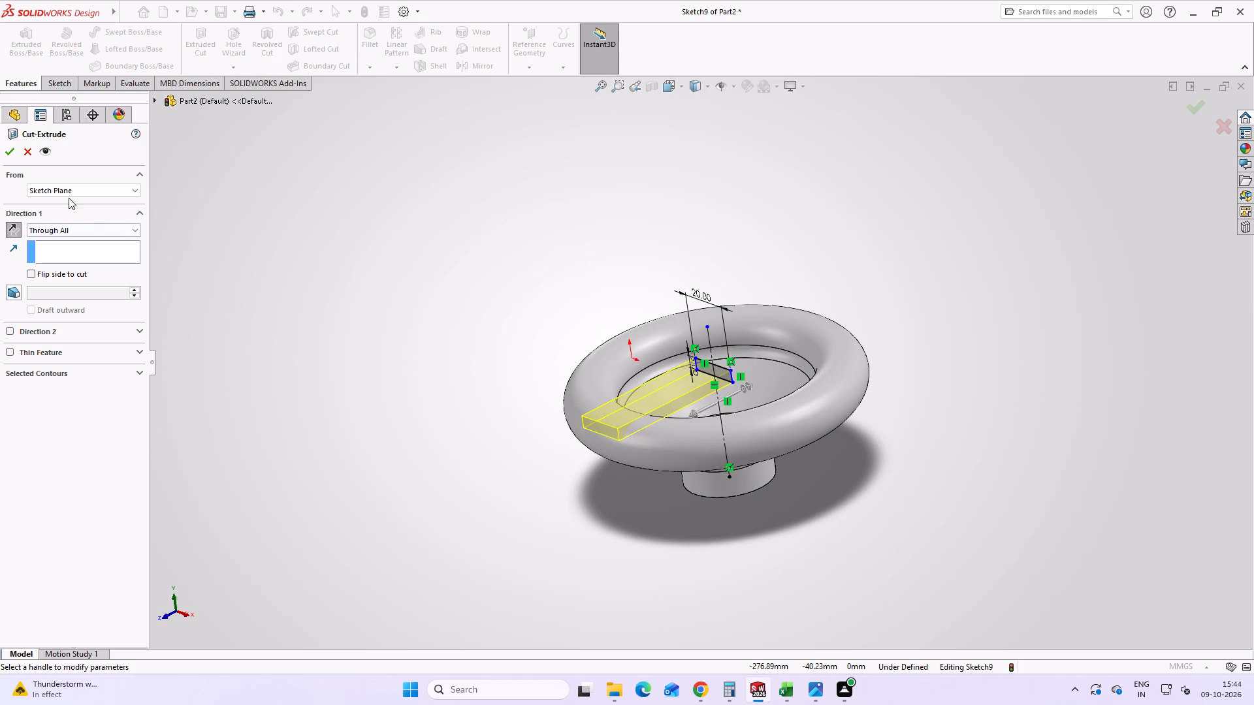
left_click(5, 159)
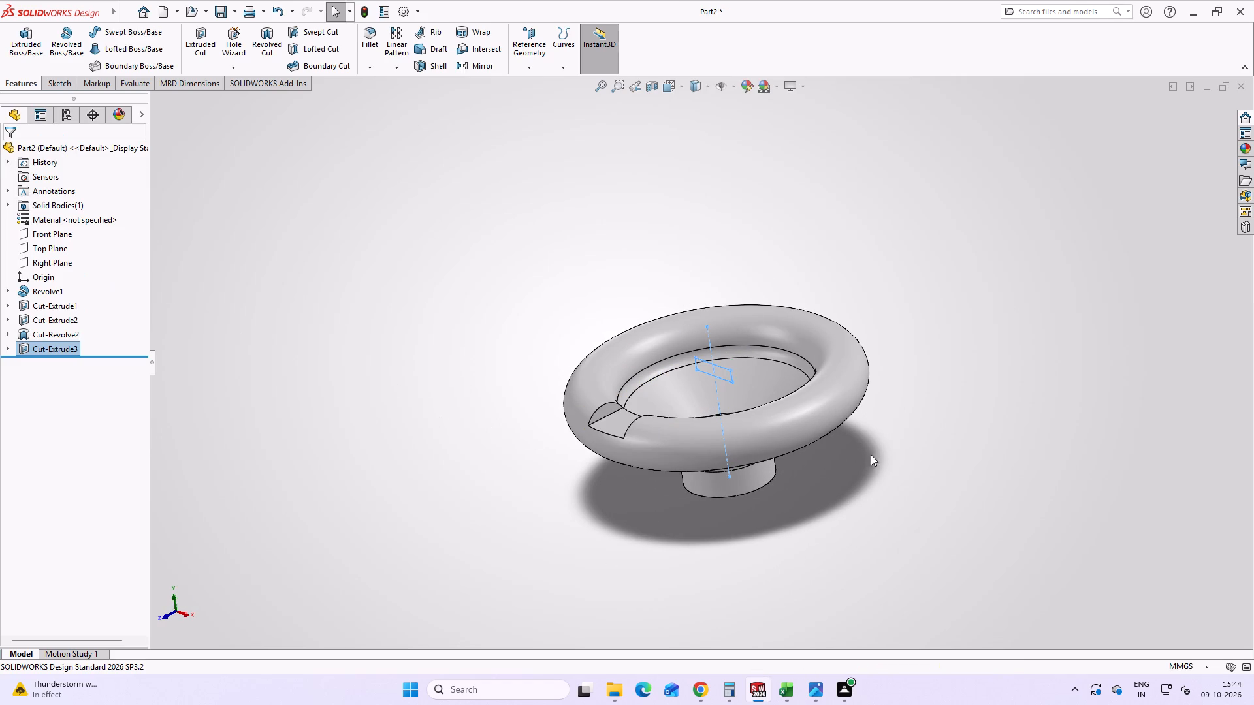
Start a new sketch on the flat floor of the notch in the rim.
middle_click_drag(552, 390, 620, 551)
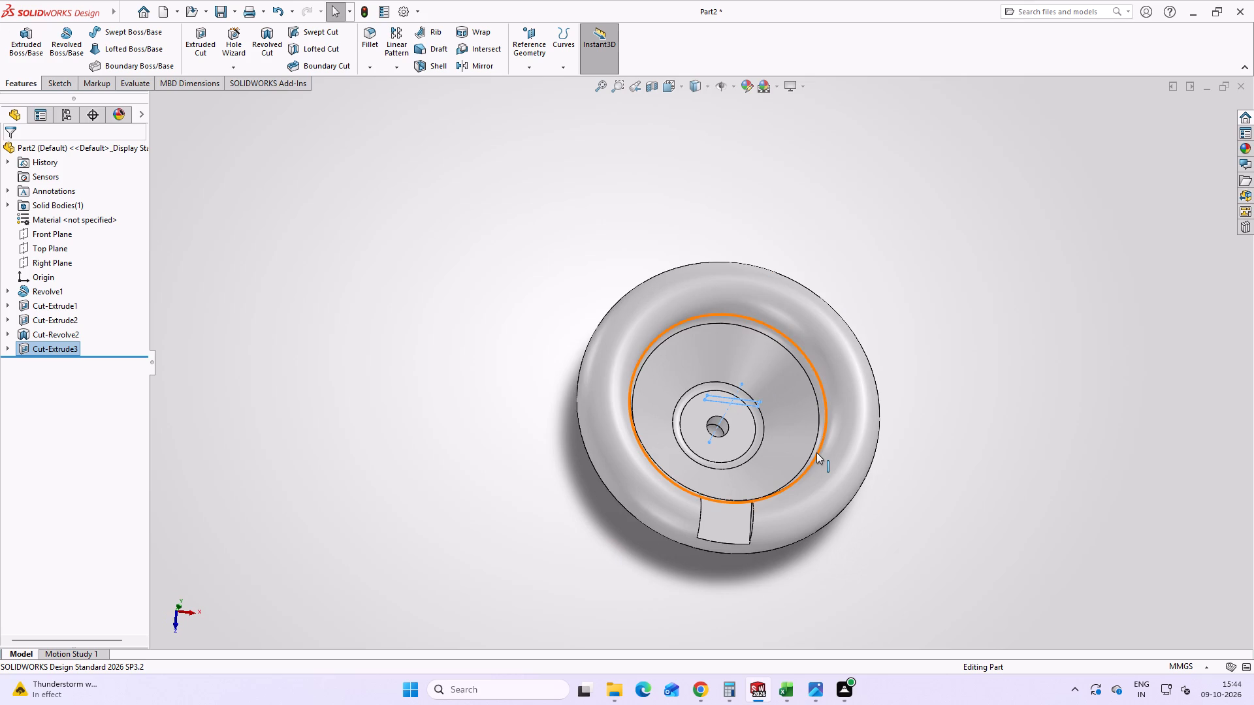
scroll(816, 452, "up", 3)
scroll(790, 435, "down", 1)
middle_click_drag(790, 435, 755, 498)
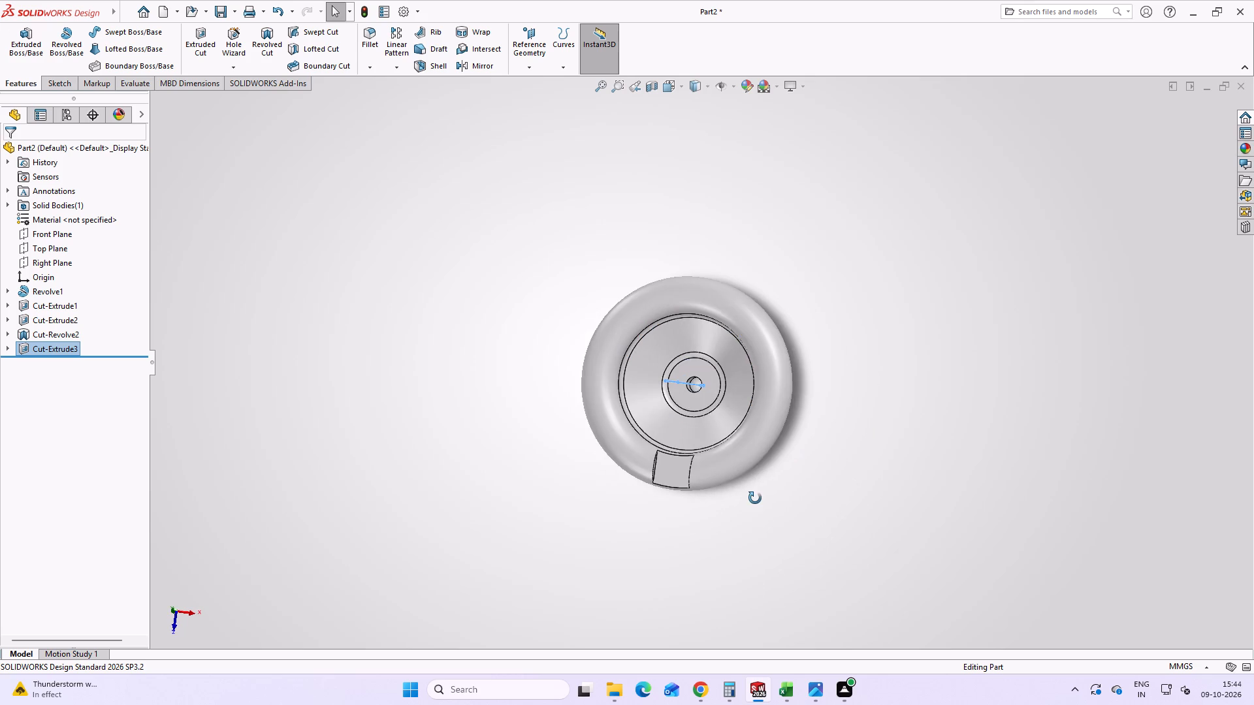
middle_click_drag(755, 498, 778, 509)
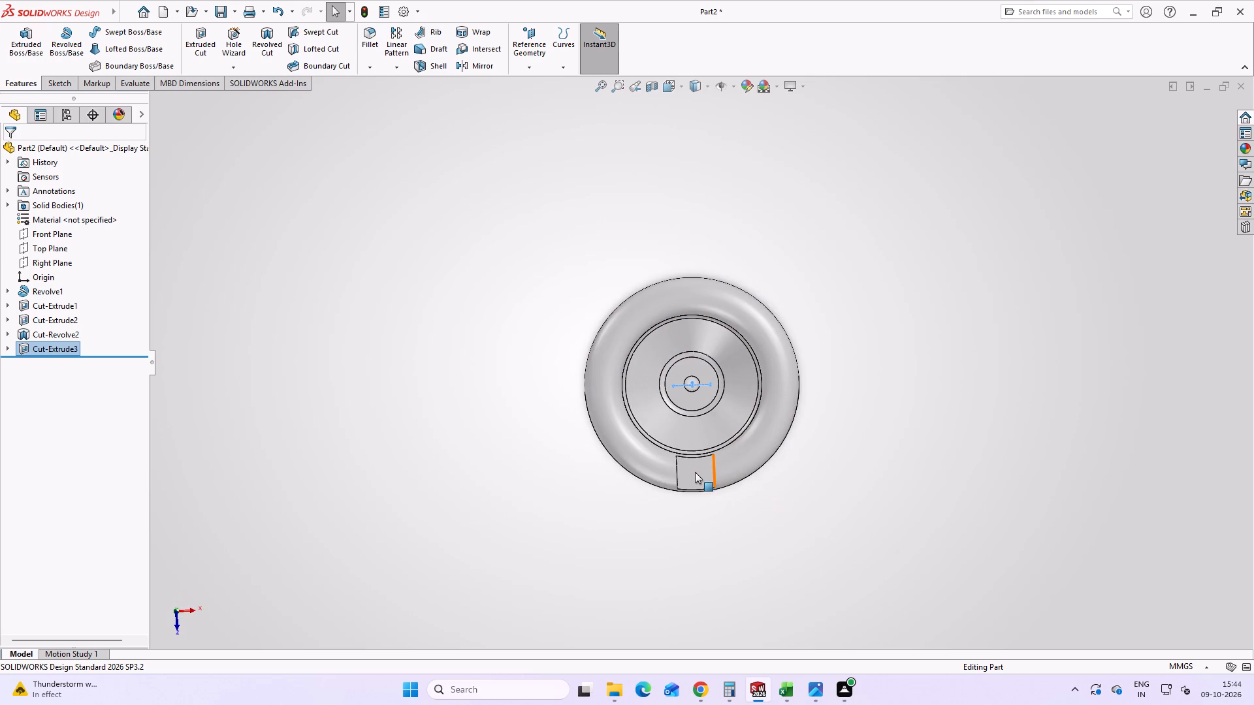
left_click(691, 473)
left_click(750, 433)
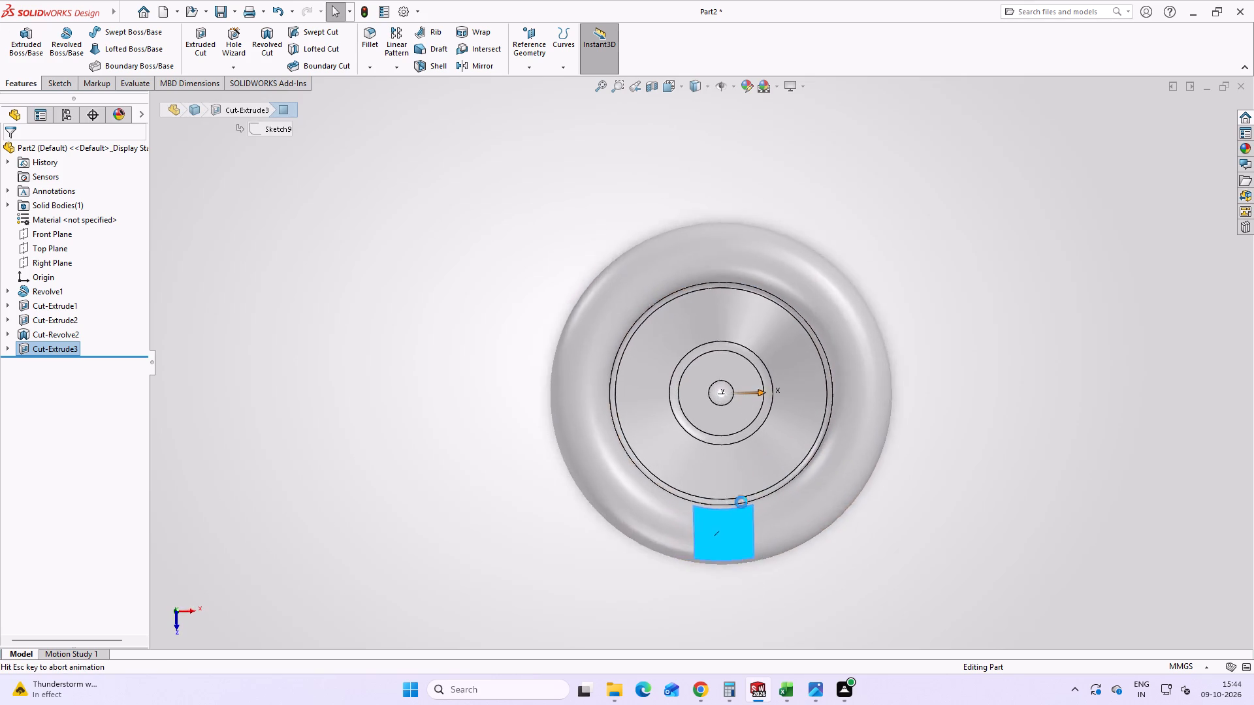
left_click(1038, 437)
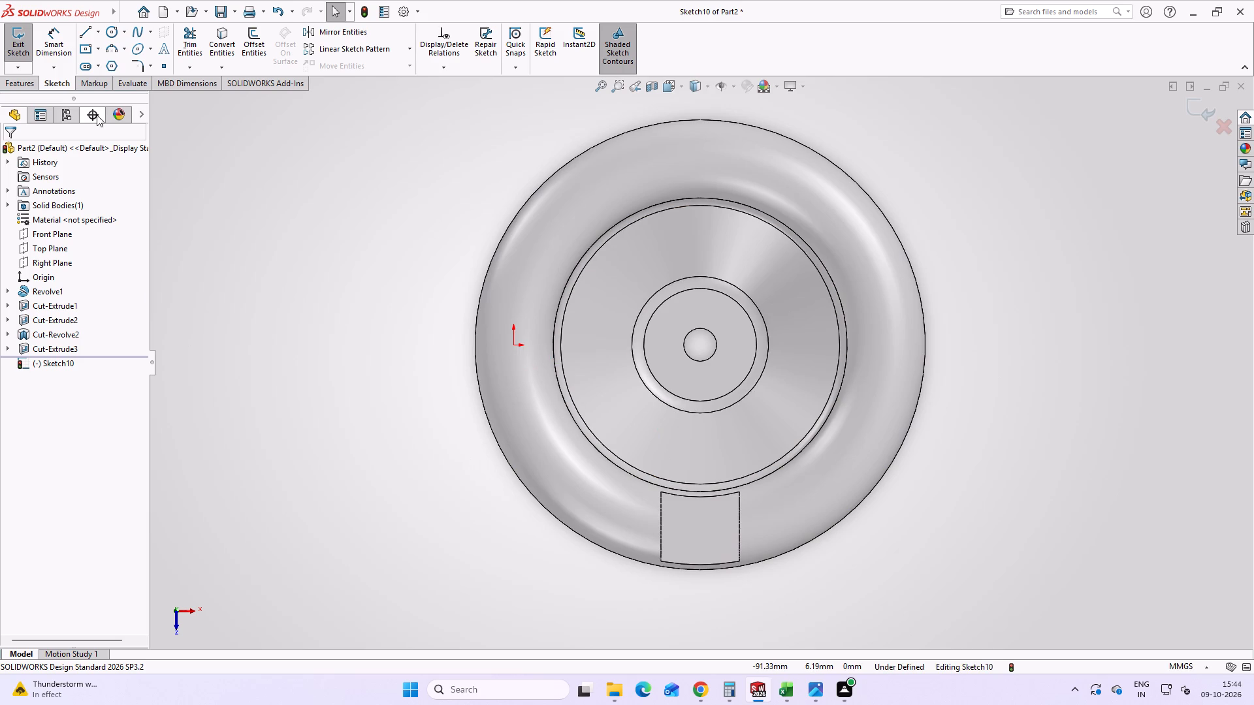
Draw a vertical centerline about 103 mm long from the handwheel's centre through the notch and past the rim.
left_click(109, 37)
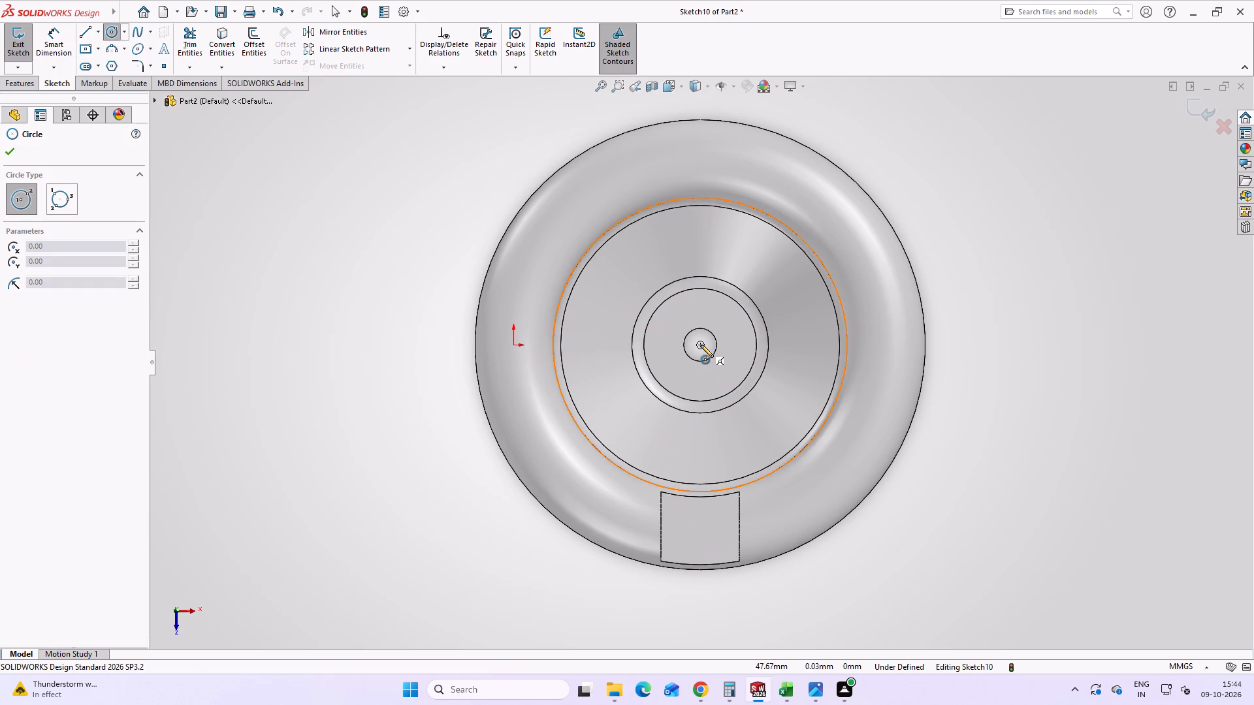
key("Escape")
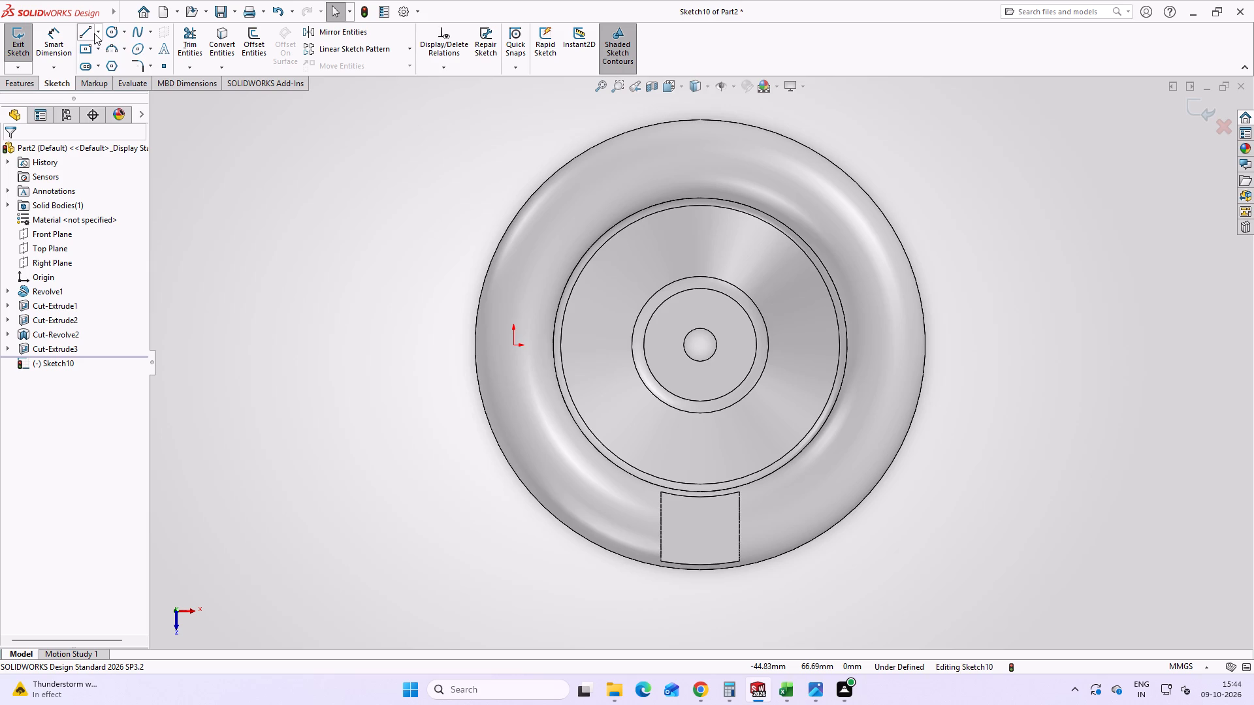
left_click(96, 34)
left_click(101, 59)
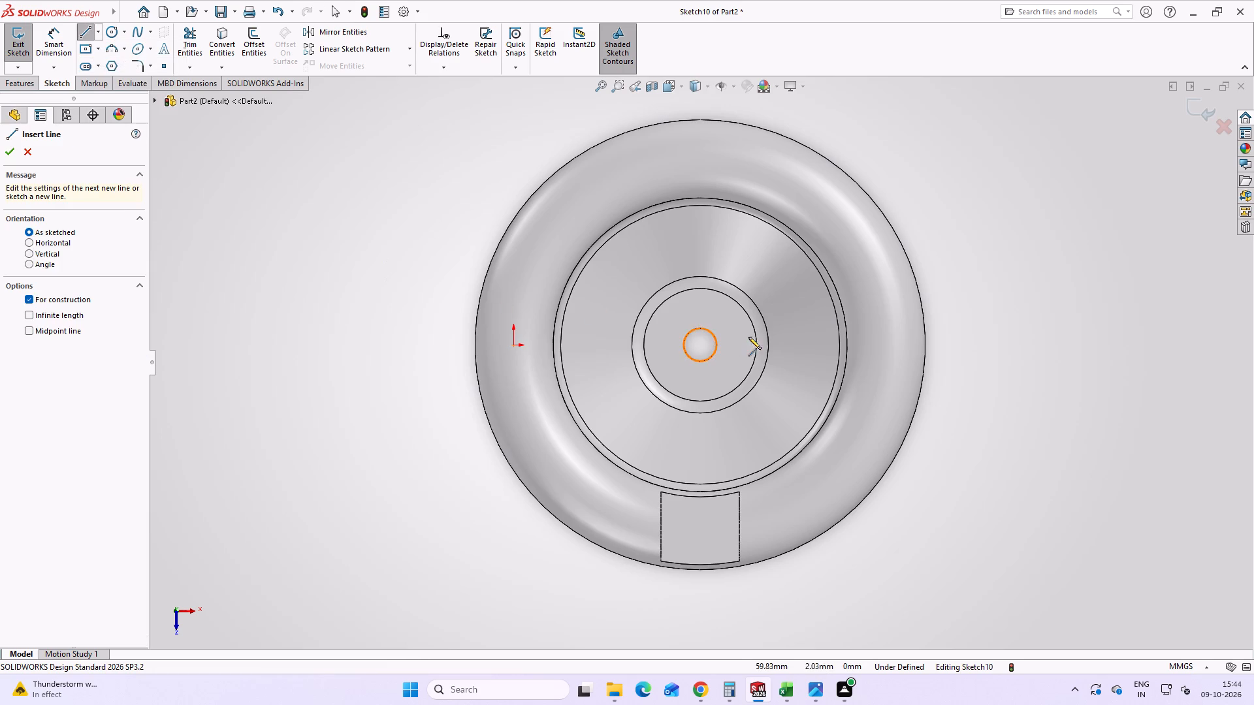
left_click(700, 345)
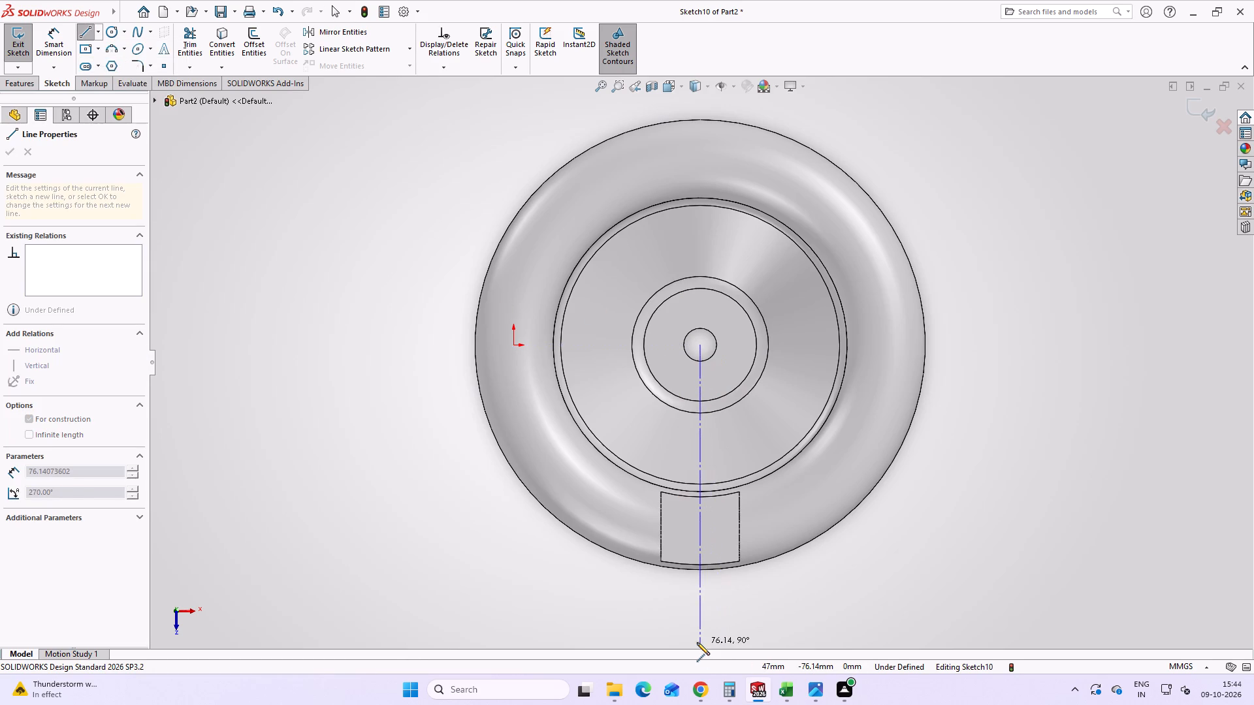
scroll(697, 642, "down", 2)
scroll(699, 635, "up", 3)
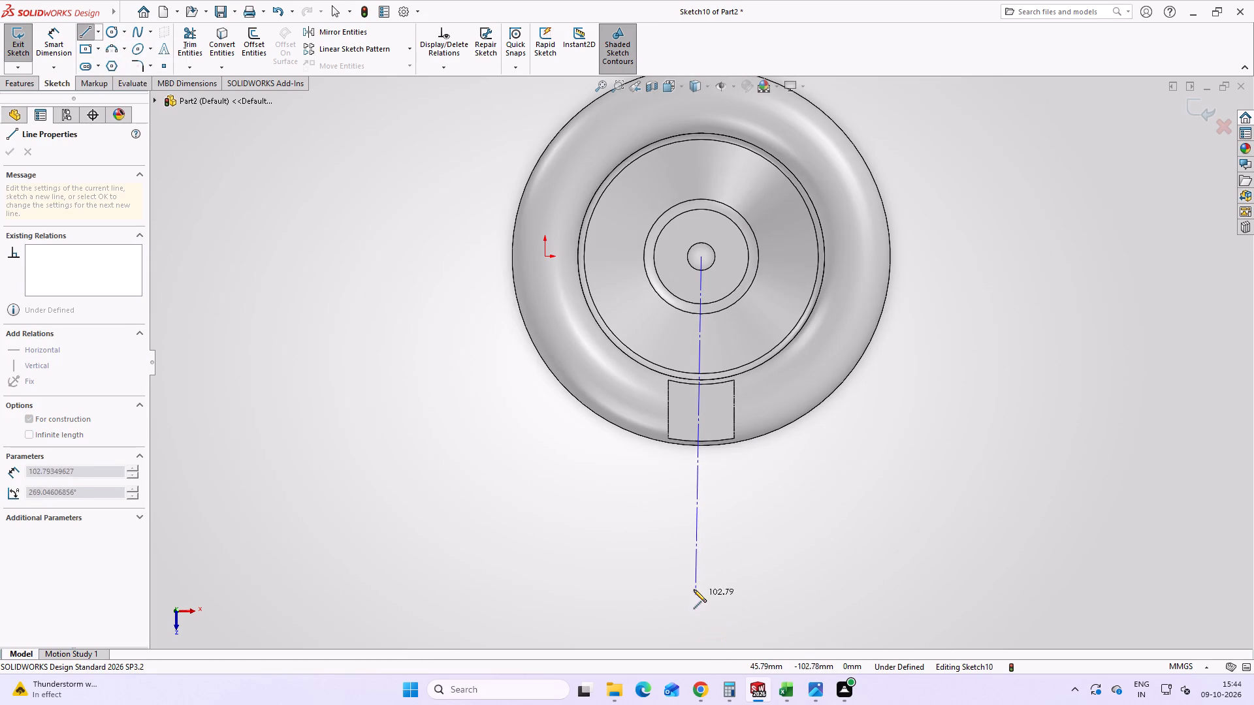
left_click(699, 593)
key("Escape")
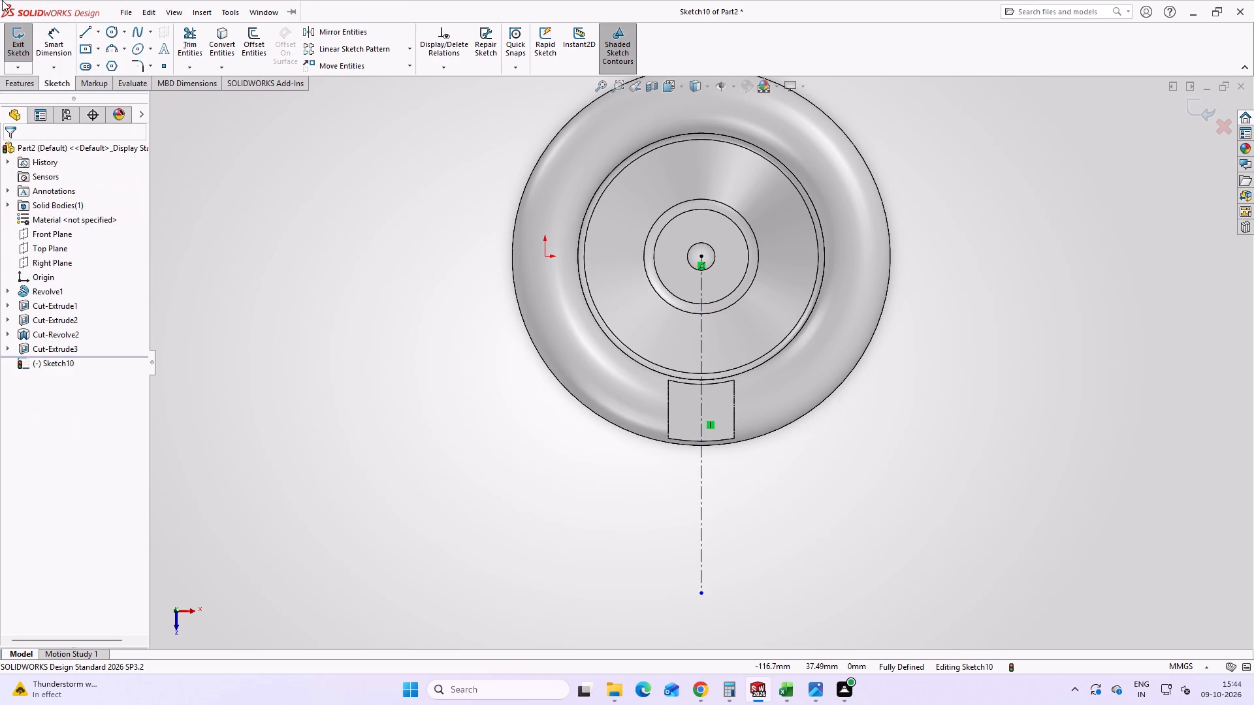
Sketch a circle about 9.7 mm in diameter inside the notch, centred on the vertical centerline.
left_click(112, 31)
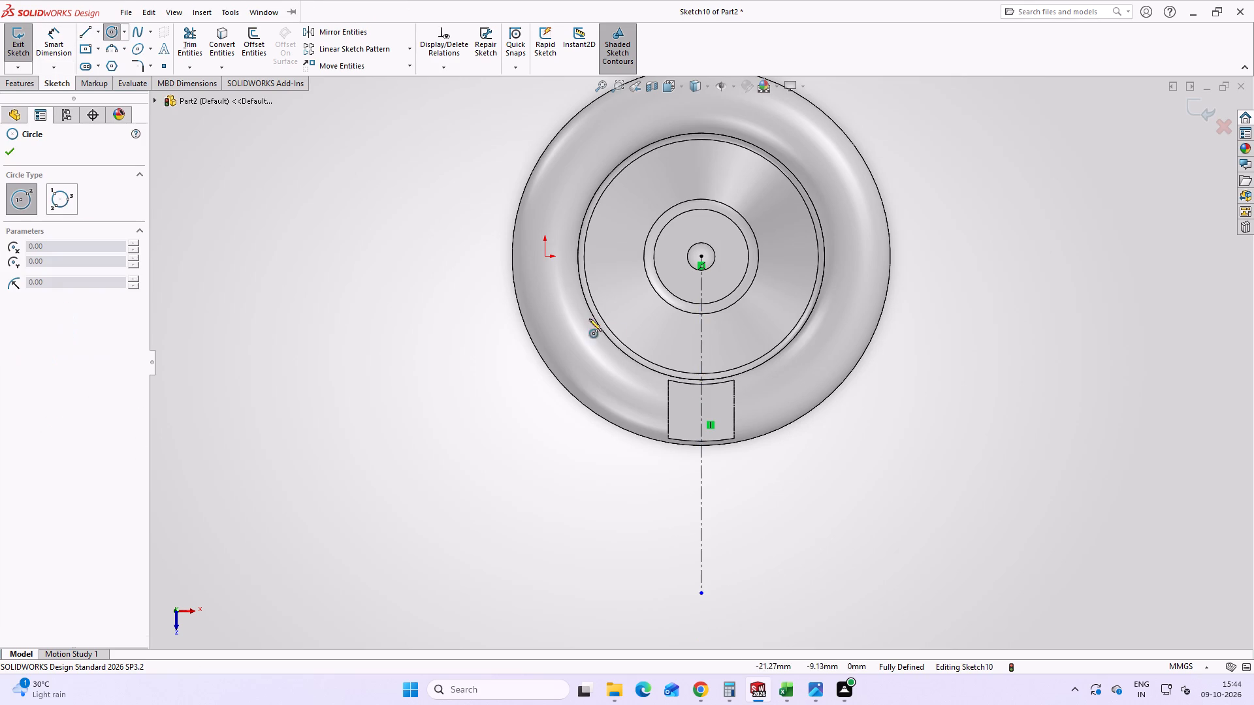
left_click(701, 409)
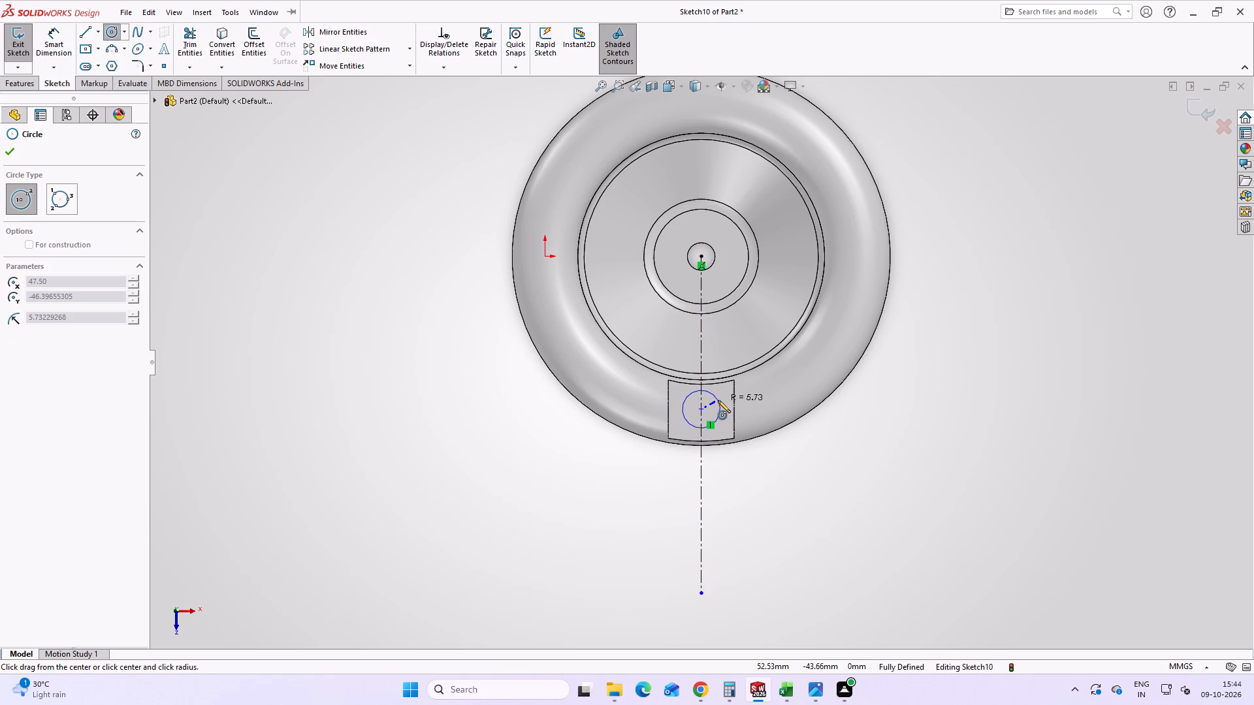
left_click(717, 405)
key("Escape")
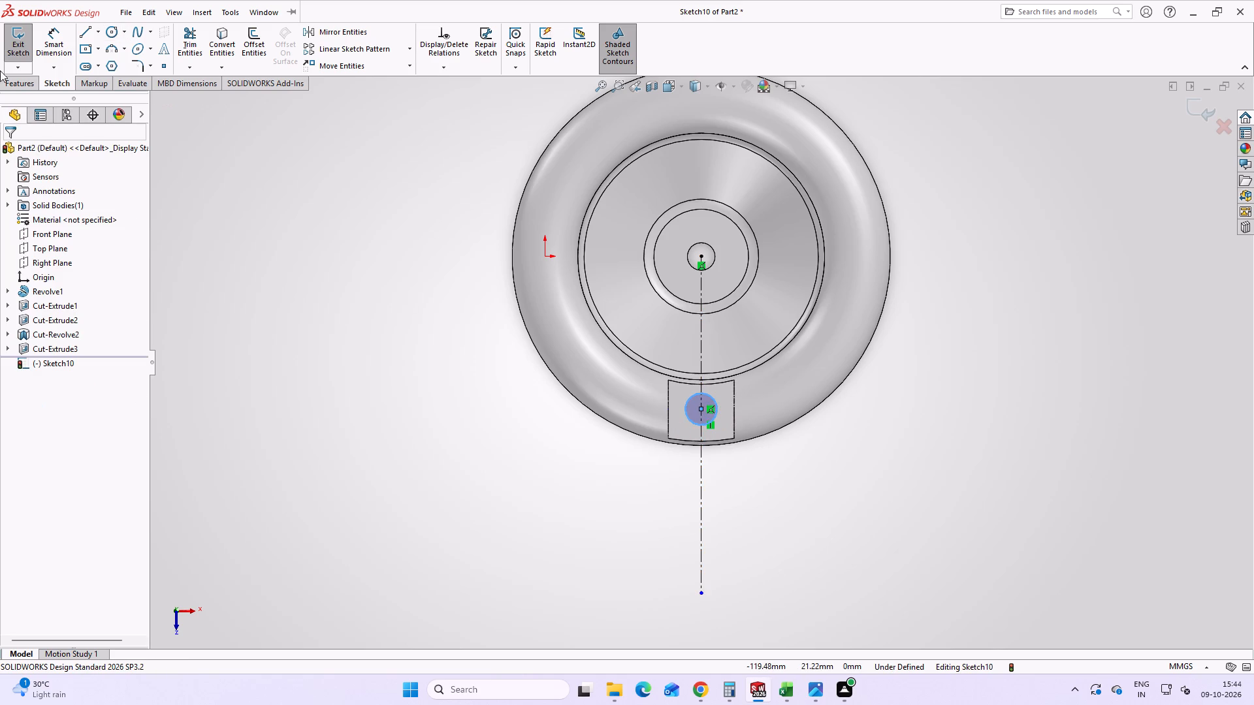
Dimension the notch circle's diameter to 7 mm, consulting the HANDWHEEL.png drawing in Photos before returning to SOLIDWORKS.
left_click(49, 39)
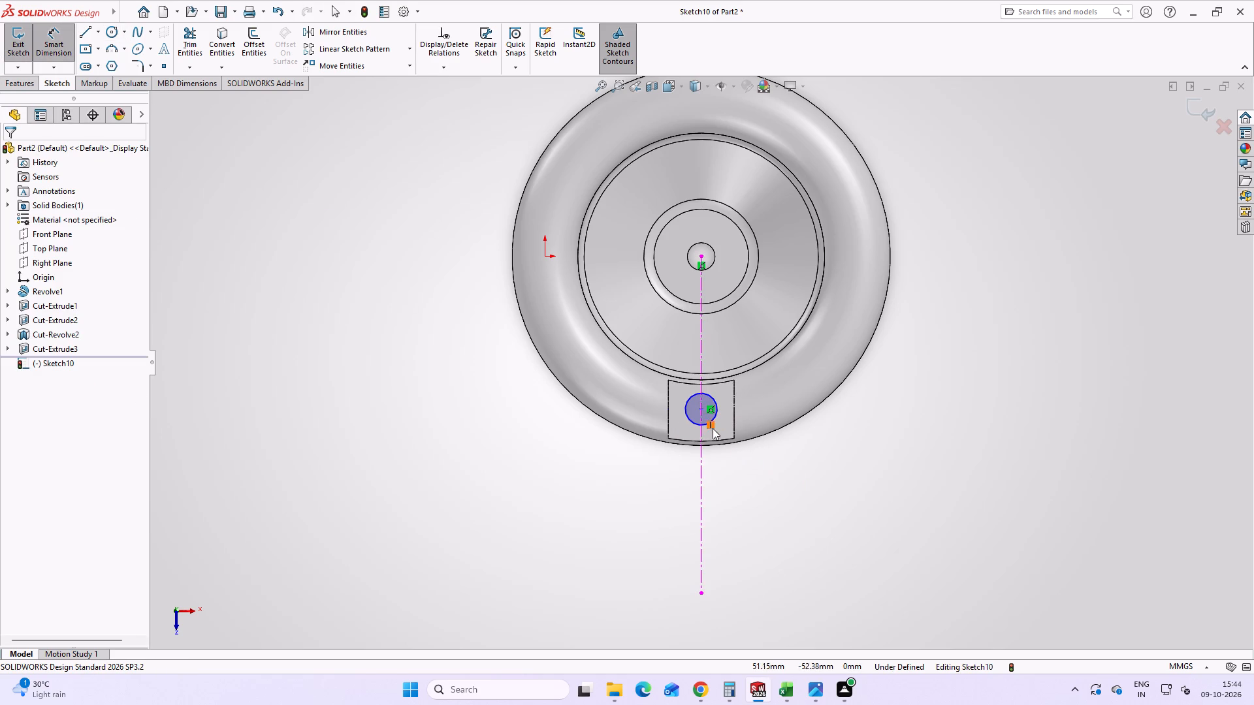
left_click(701, 424)
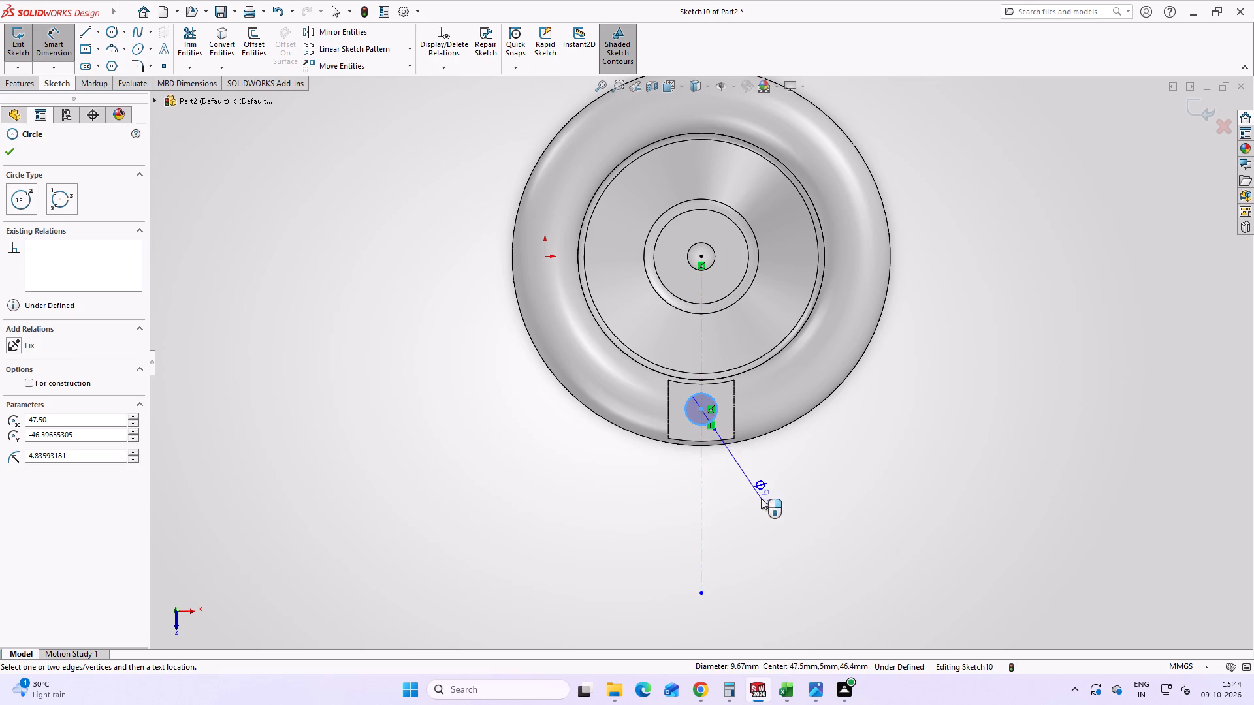
left_click(761, 498)
left_click(814, 690)
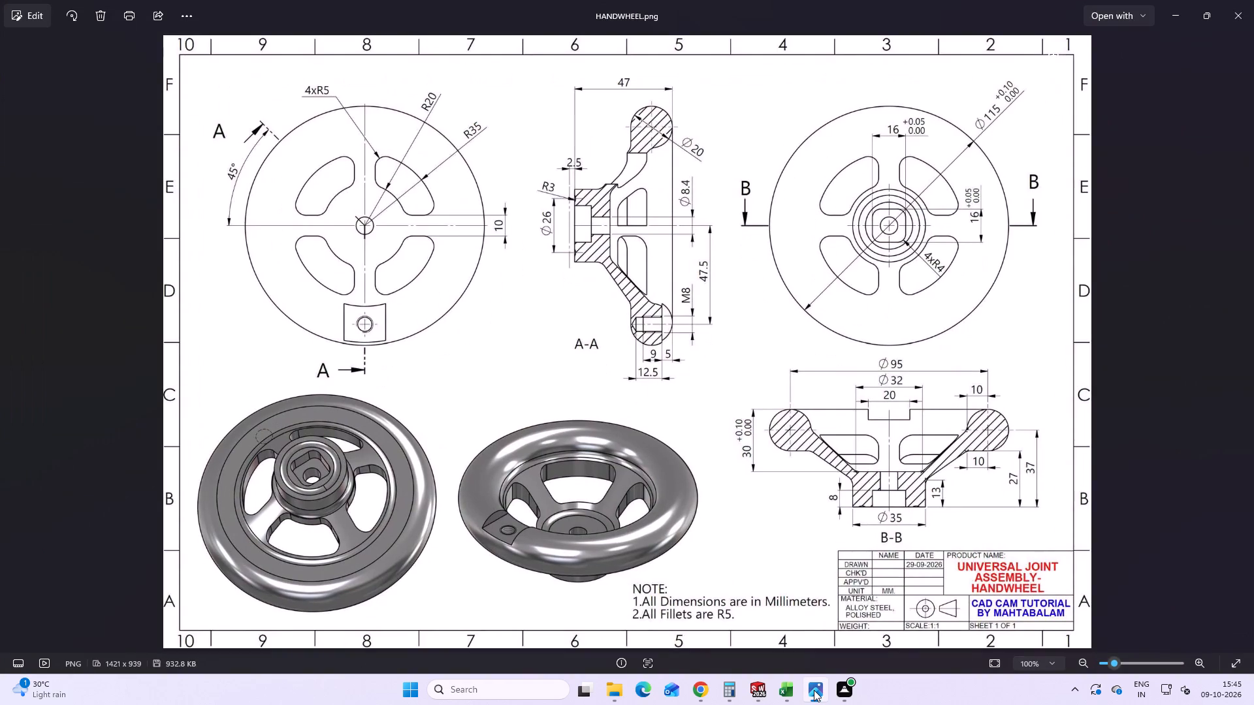
left_click(814, 690)
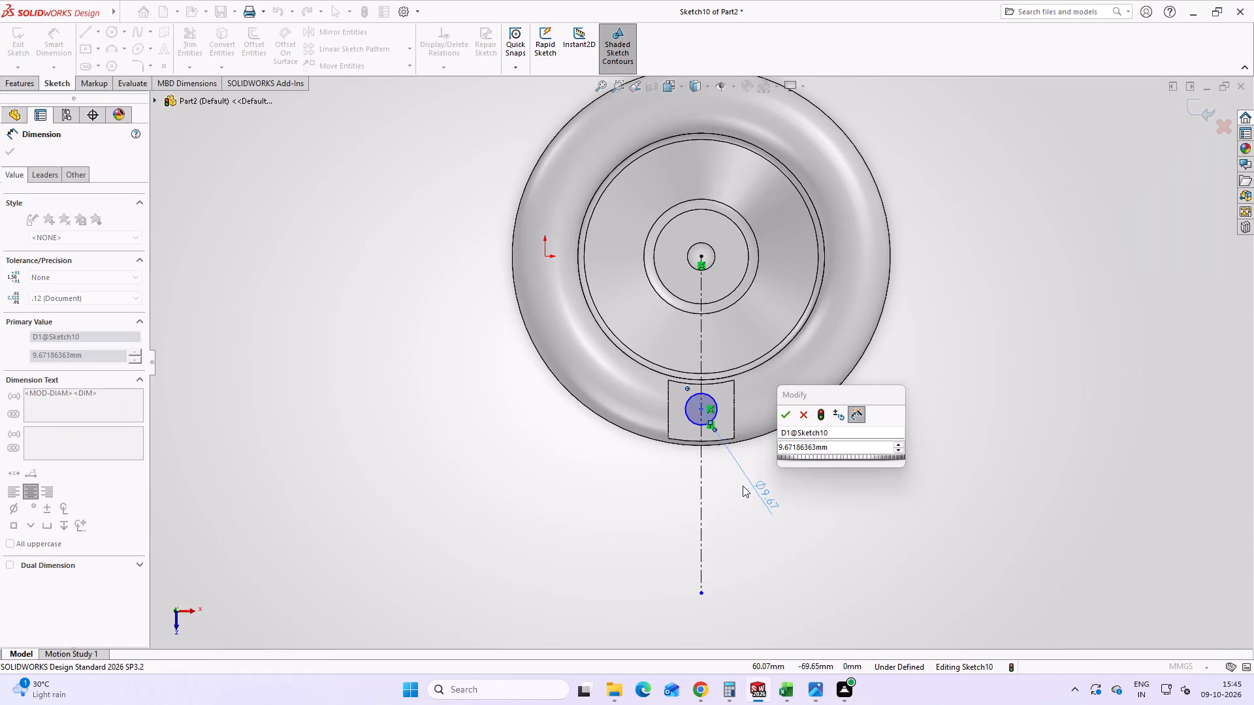
left_click(814, 448)
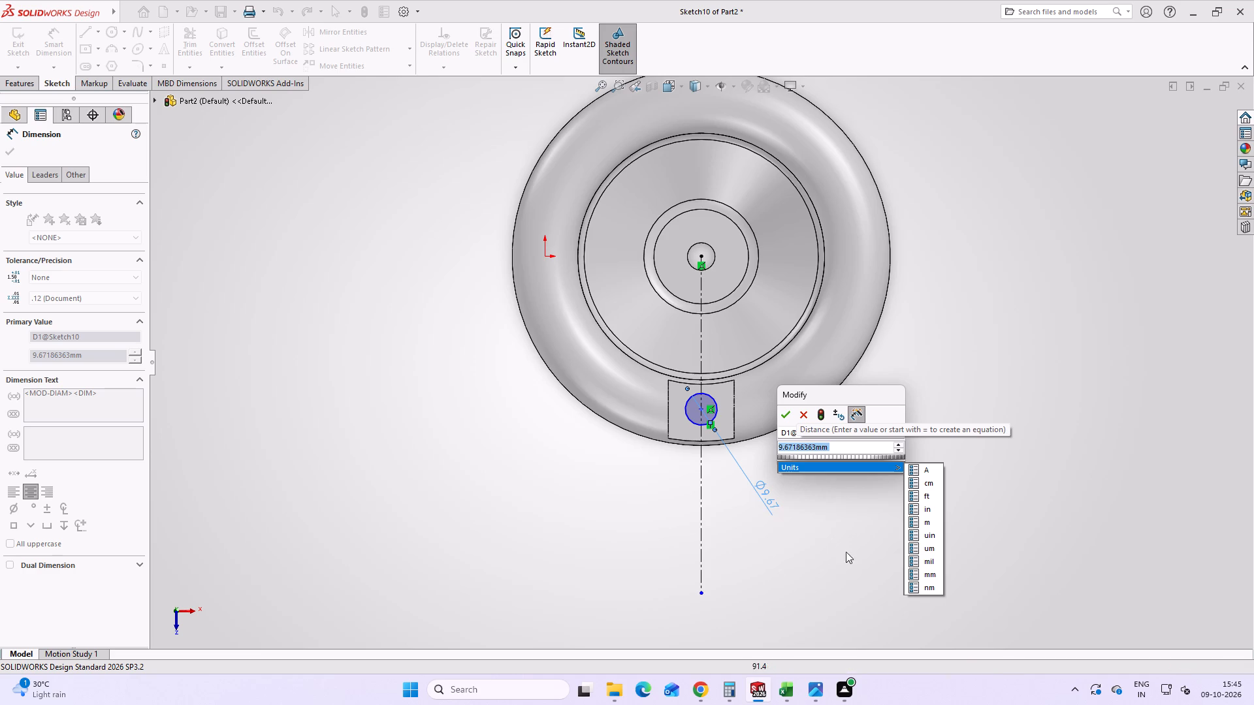
left_click(787, 449)
left_click(840, 445)
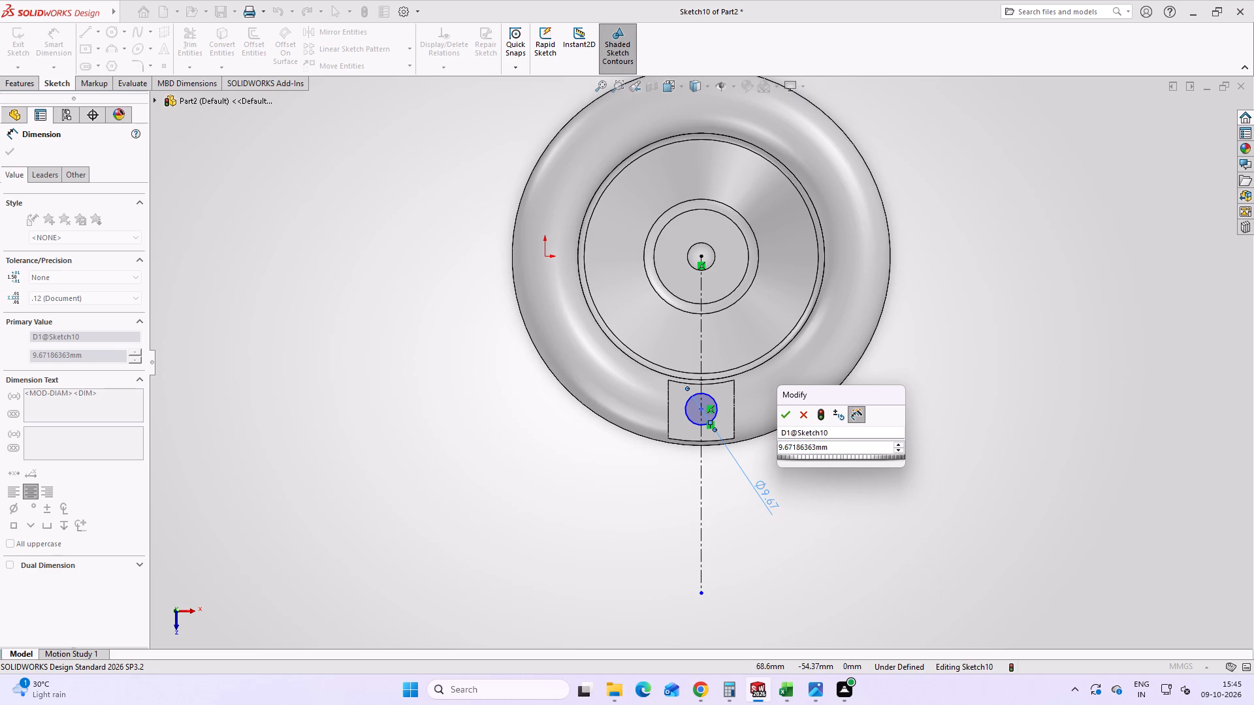
key("BackSpace")
key("BackSpace")
key("BackSpace")
key("BackSpace")
key("BackSpace")
key("BackSpace")
key("BackSpace")
key("BackSpace")
key("BackSpace")
key("BackSpace")
key("BackSpace")
key("BackSpace")
key("BackSpace")
key("BackSpace")
key("BackSpace")
key("7")
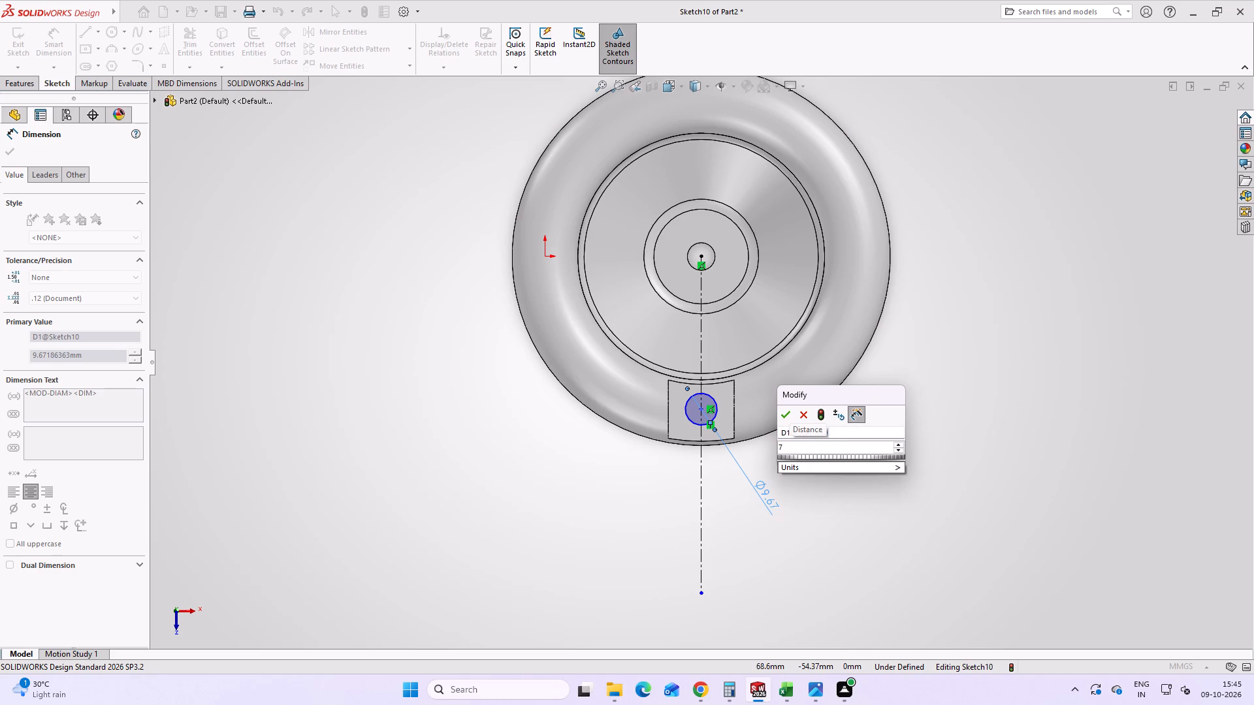
key("Return")
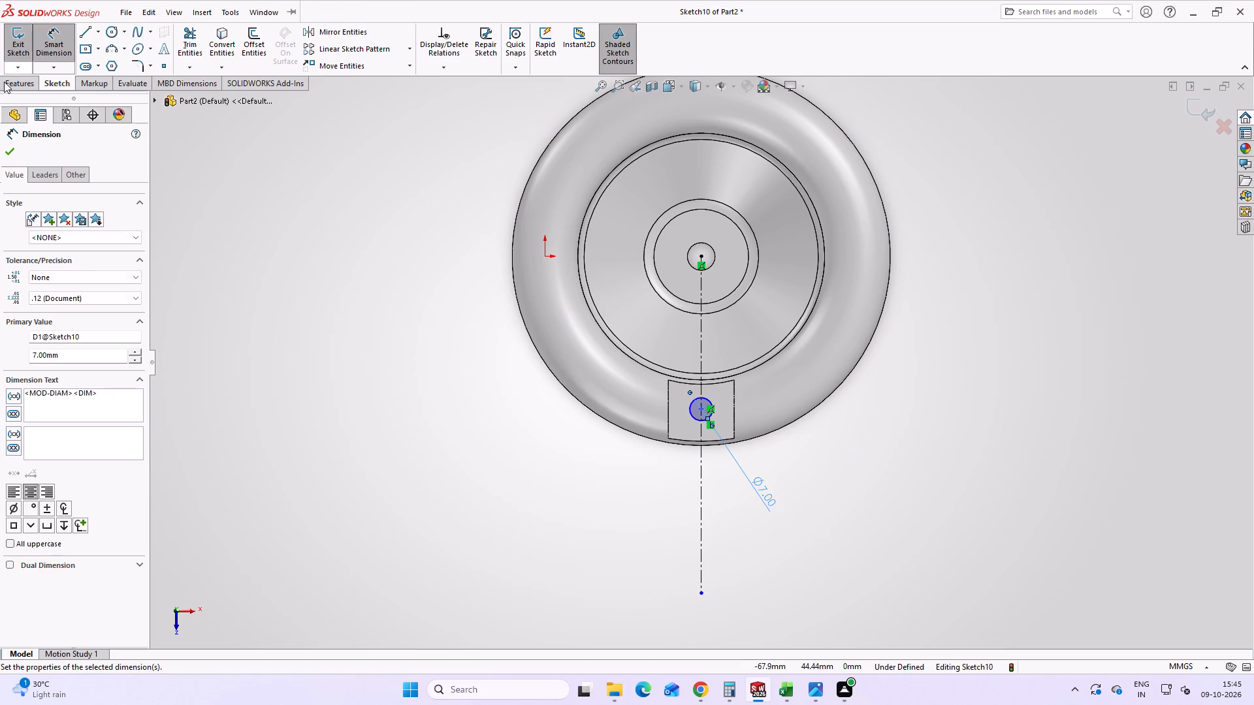
left_click(14, 148)
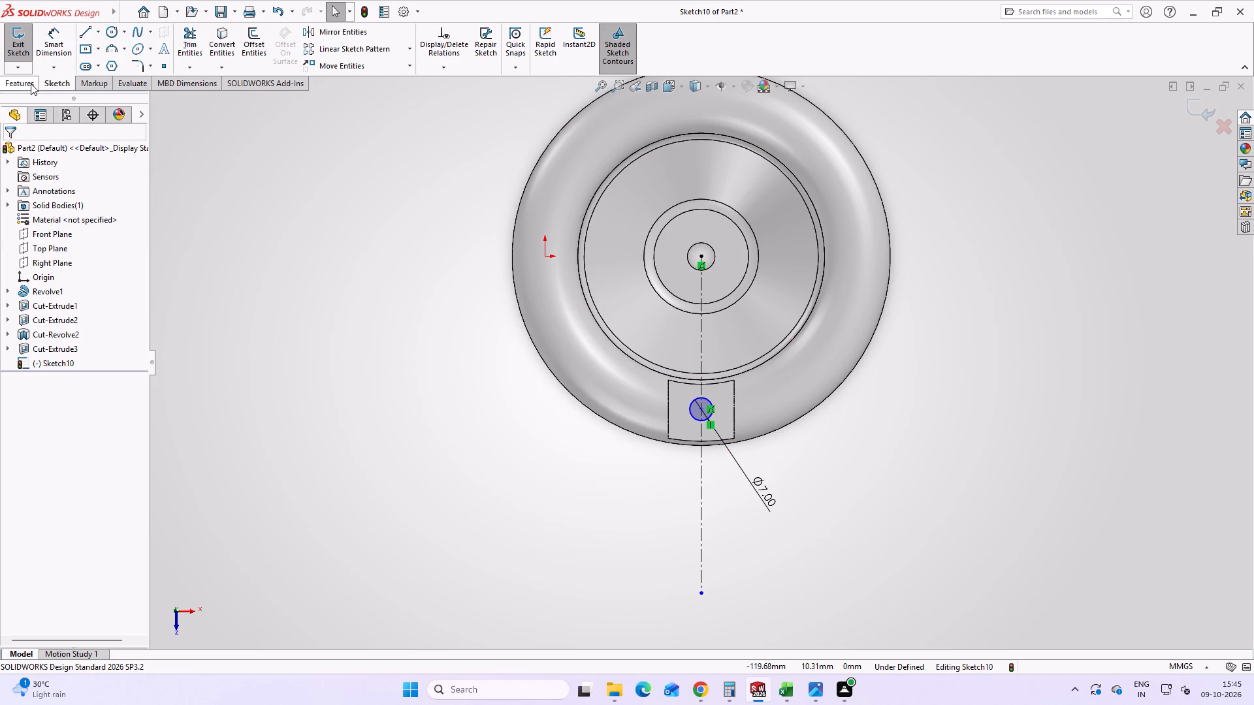
Check the notch hole's details on the HANDWHEEL.png drawing in Photos and return to SOLIDWORKS.
left_click(818, 689)
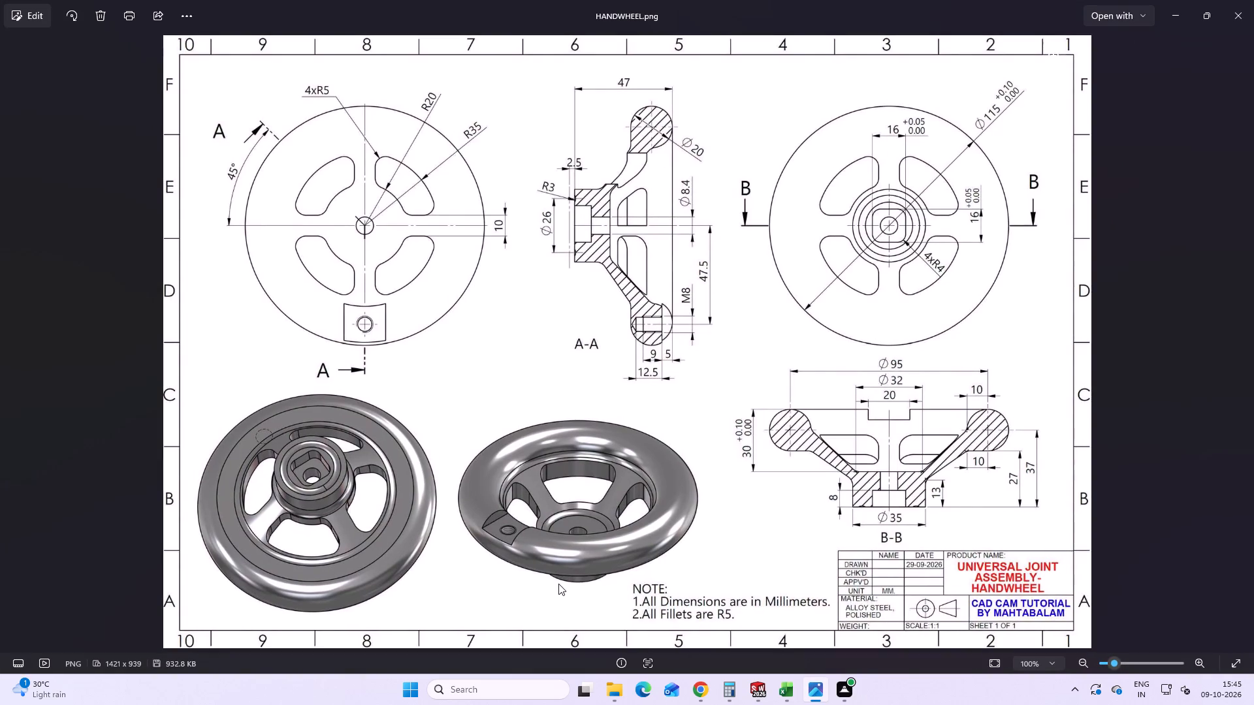
left_click(808, 689)
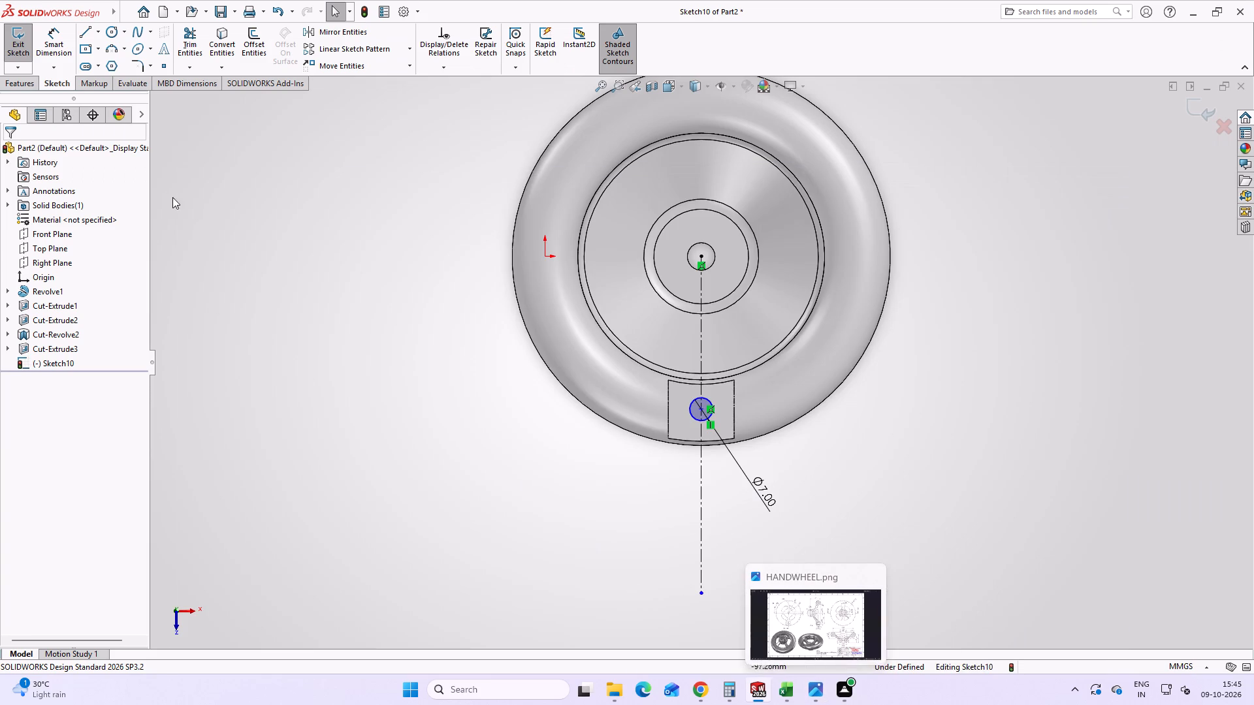
Set the notch circle's diameter to 6.8 mm.
double_click(764, 488)
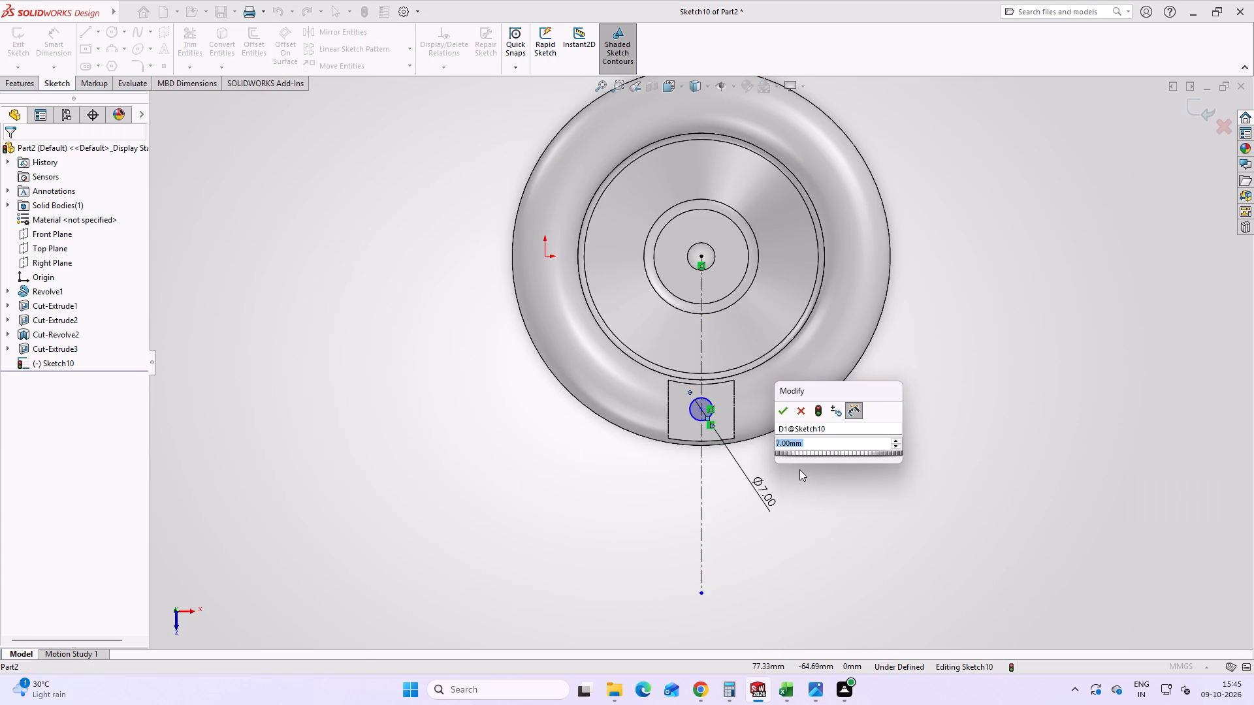
type("6.")
key("8")
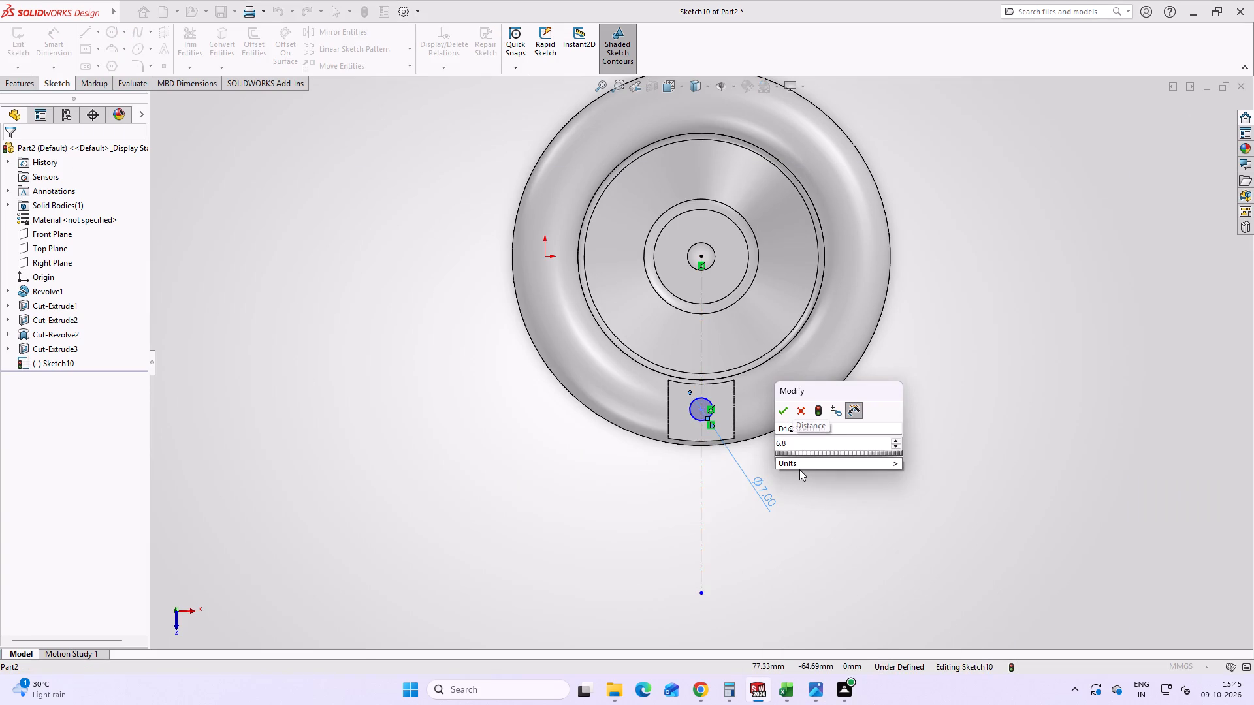
key("Return")
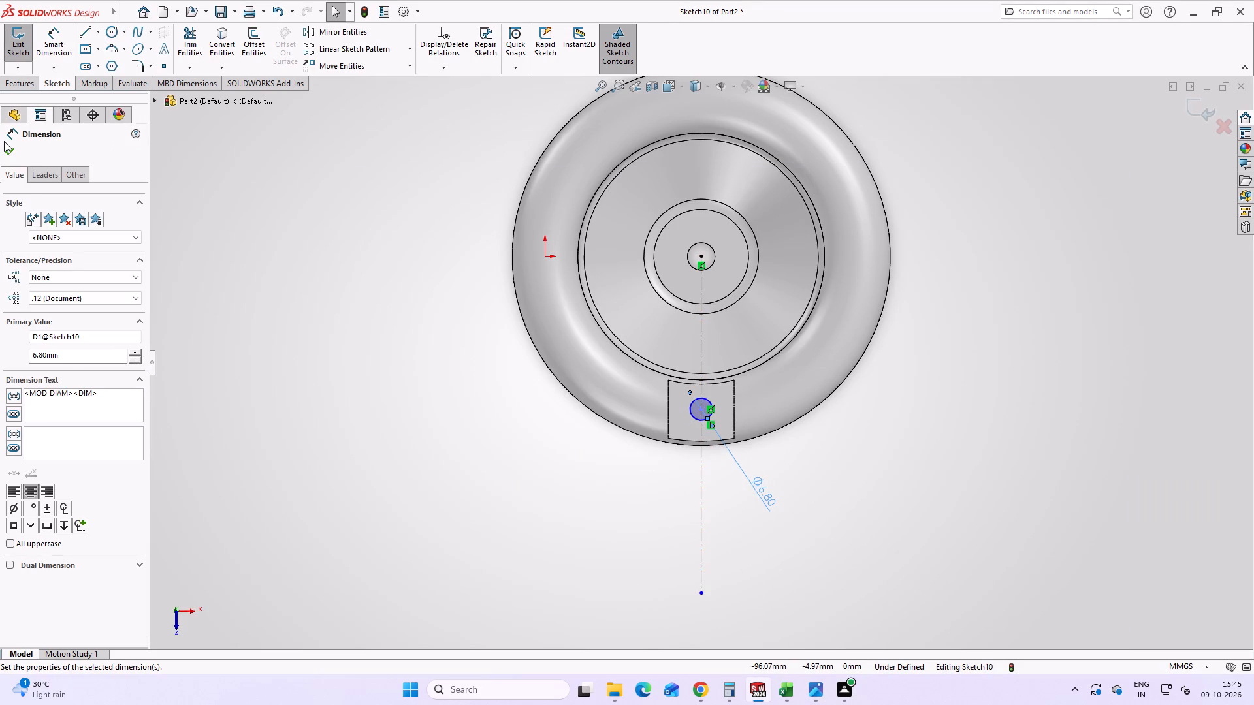
left_click(9, 157)
Cut the 6.8 mm circle into the notch floor as a blind Extruded Cut 12.5 mm deep.
left_click(28, 87)
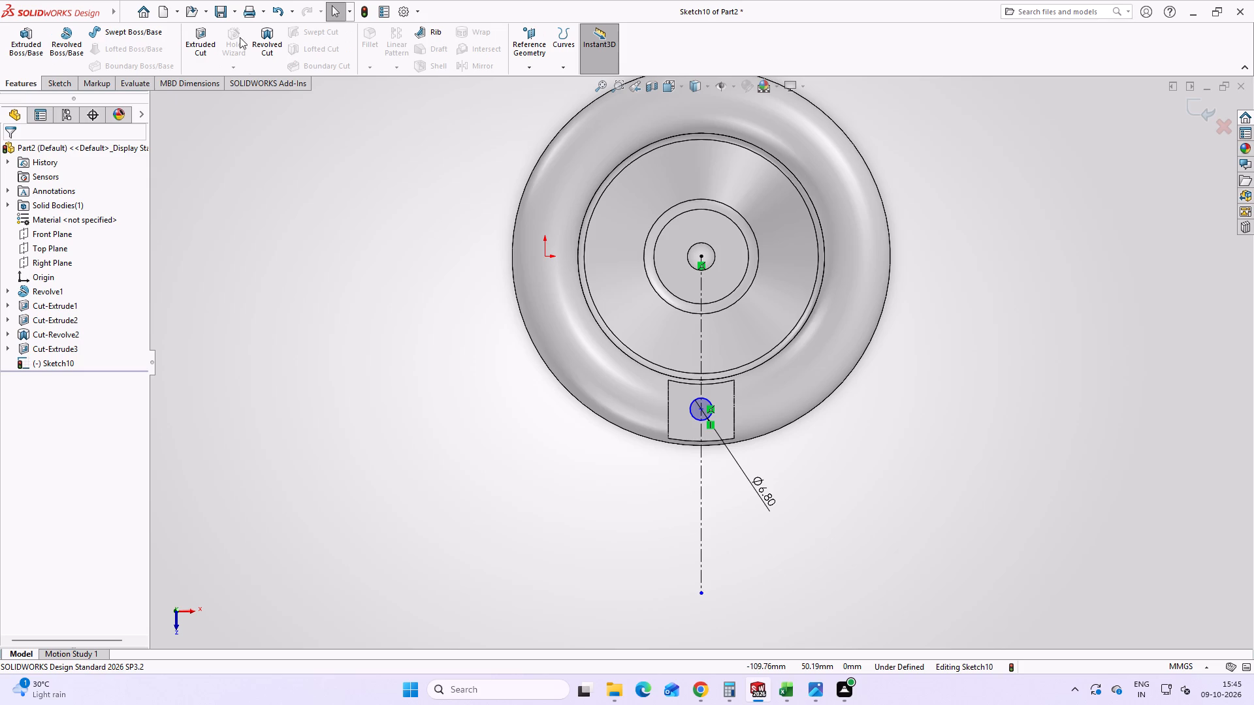
left_click(199, 37)
middle_click_drag(680, 428, 715, 283)
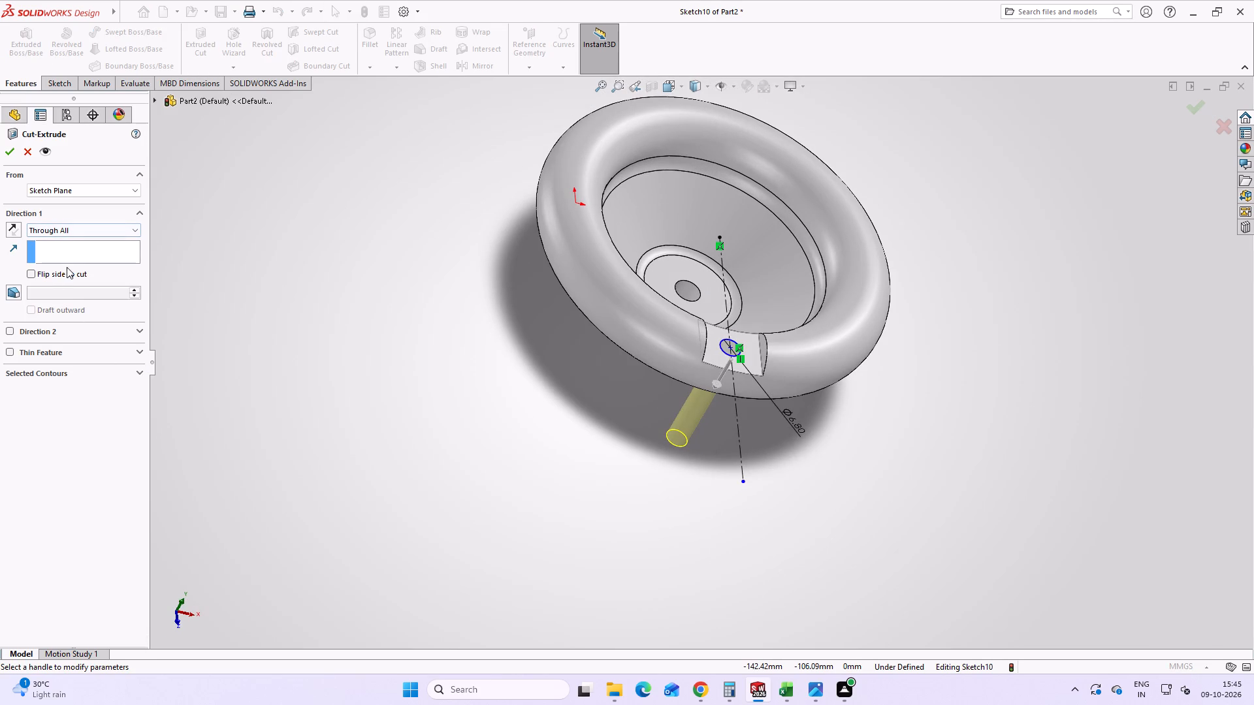
left_click(64, 234)
left_click(63, 238)
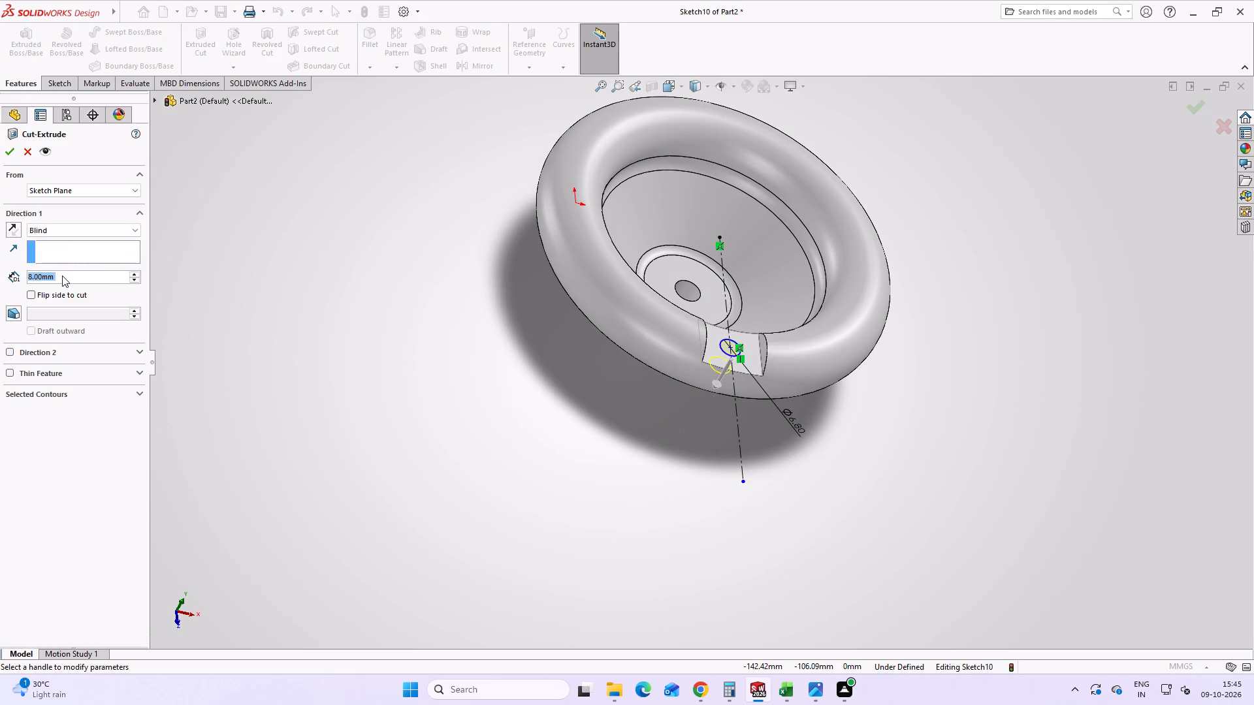
type("12.")
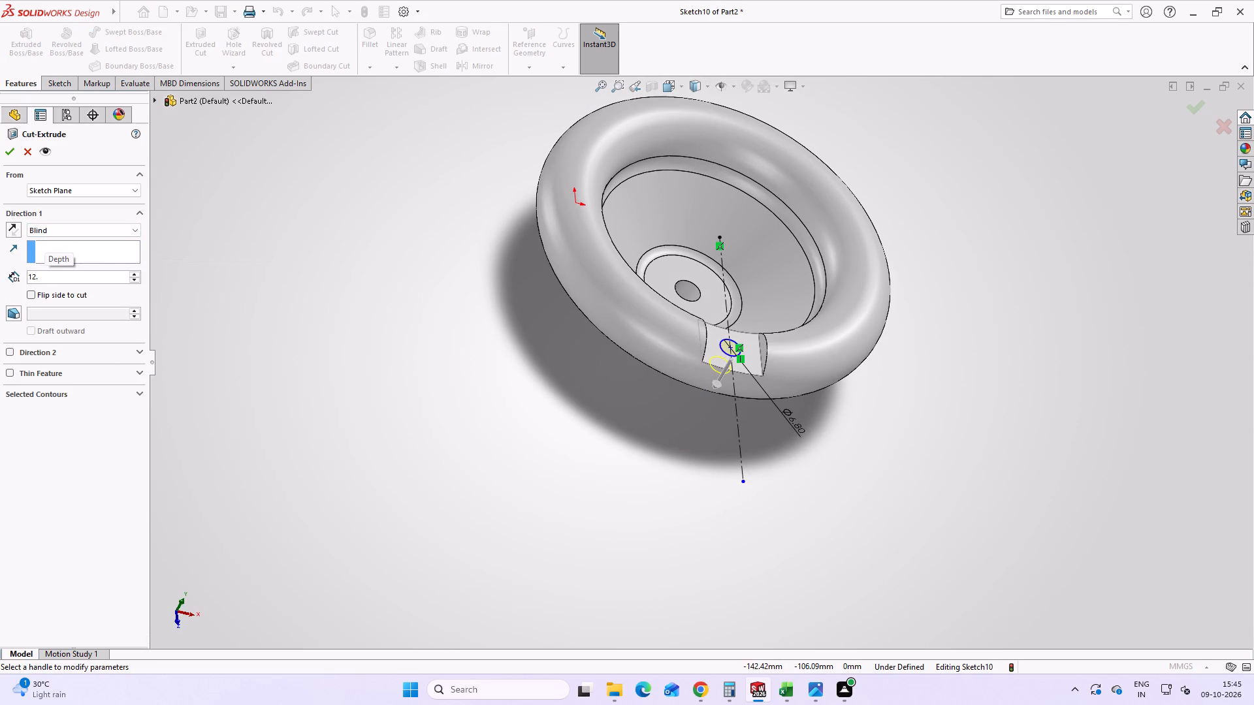
key("5")
key("Return")
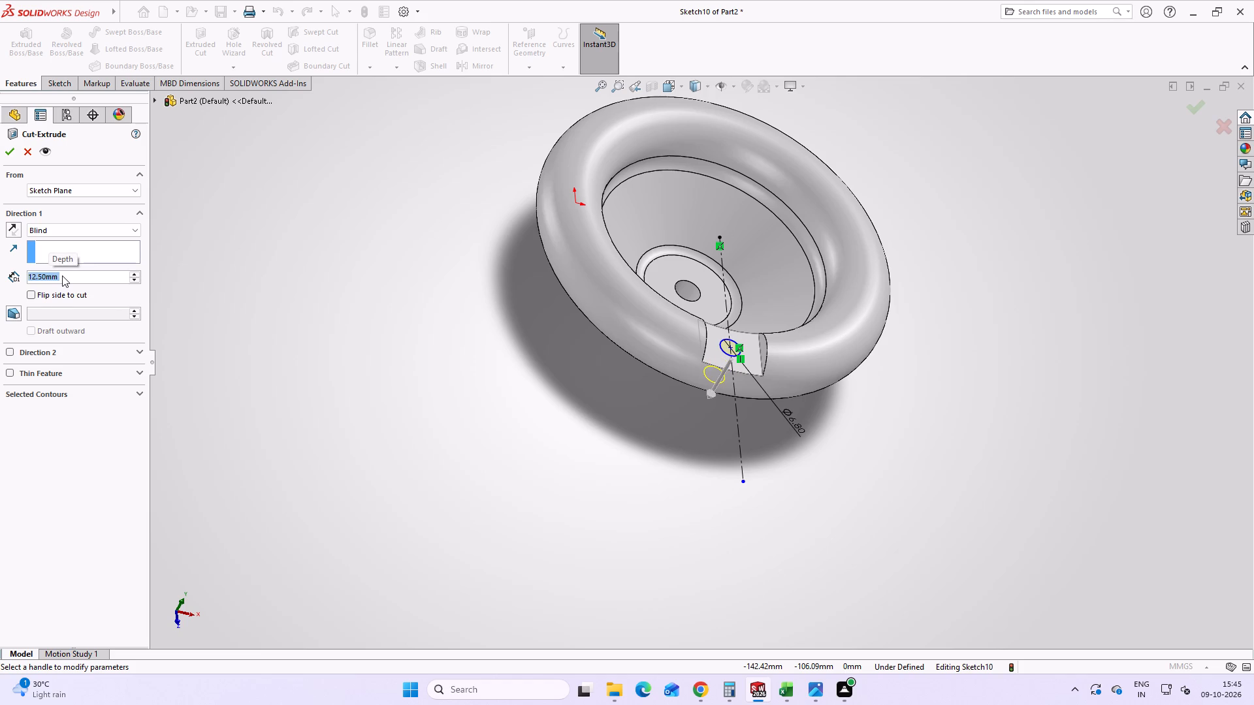
left_click(14, 157)
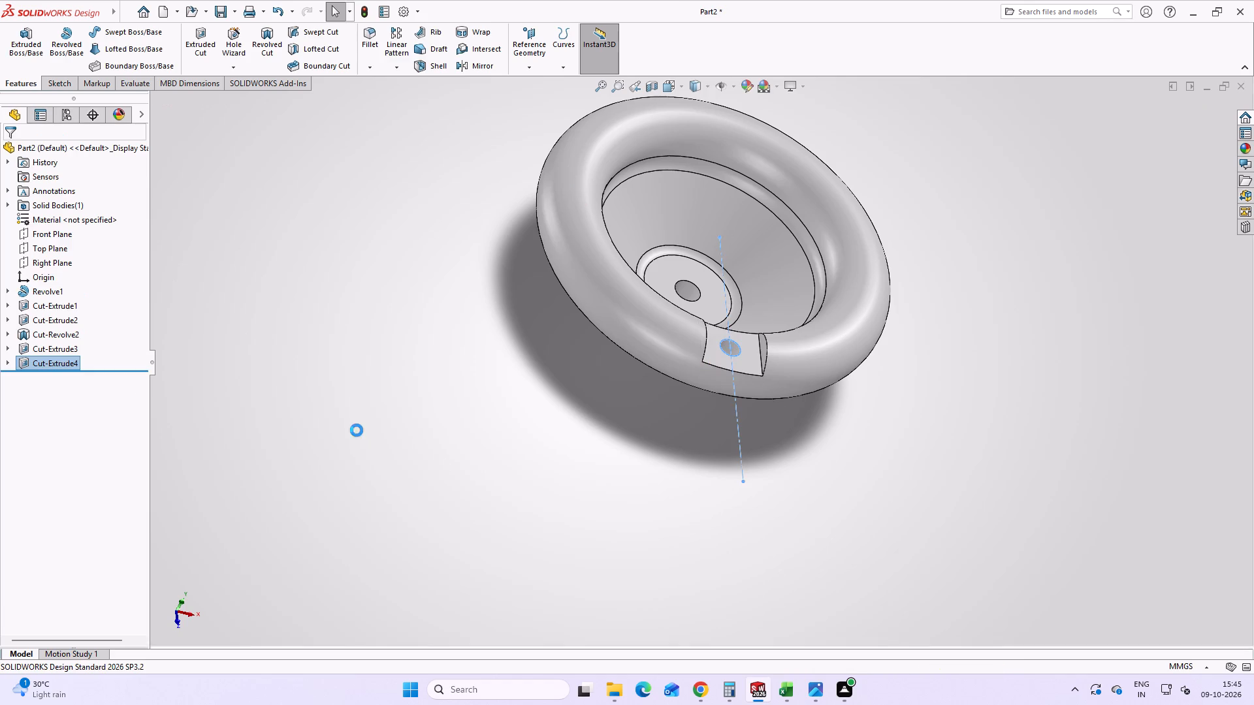
Inspect the new hole in the rim notch and compare it with the HANDWHEEL.png drawing in Photos before returning to SOLIDWORKS.
middle_click_drag(635, 448, 615, 349)
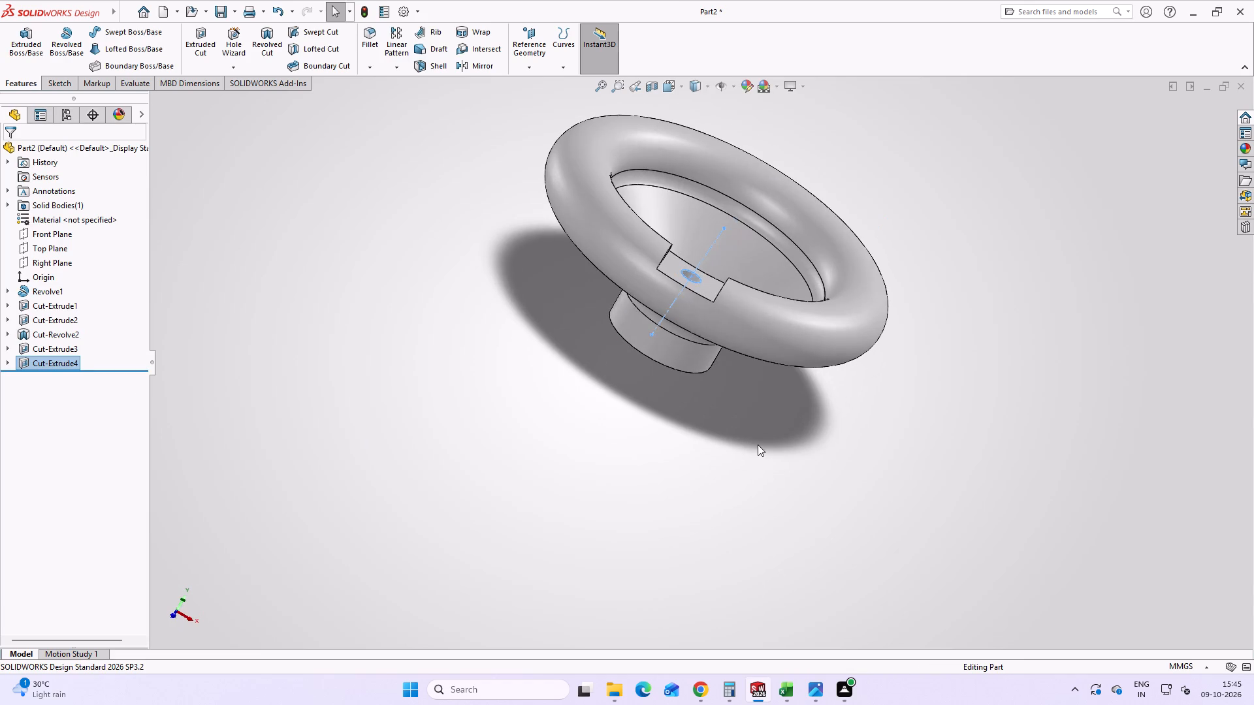
left_click(804, 477)
middle_click_drag(707, 277, 656, 371)
middle_click_drag(654, 351, 617, 422)
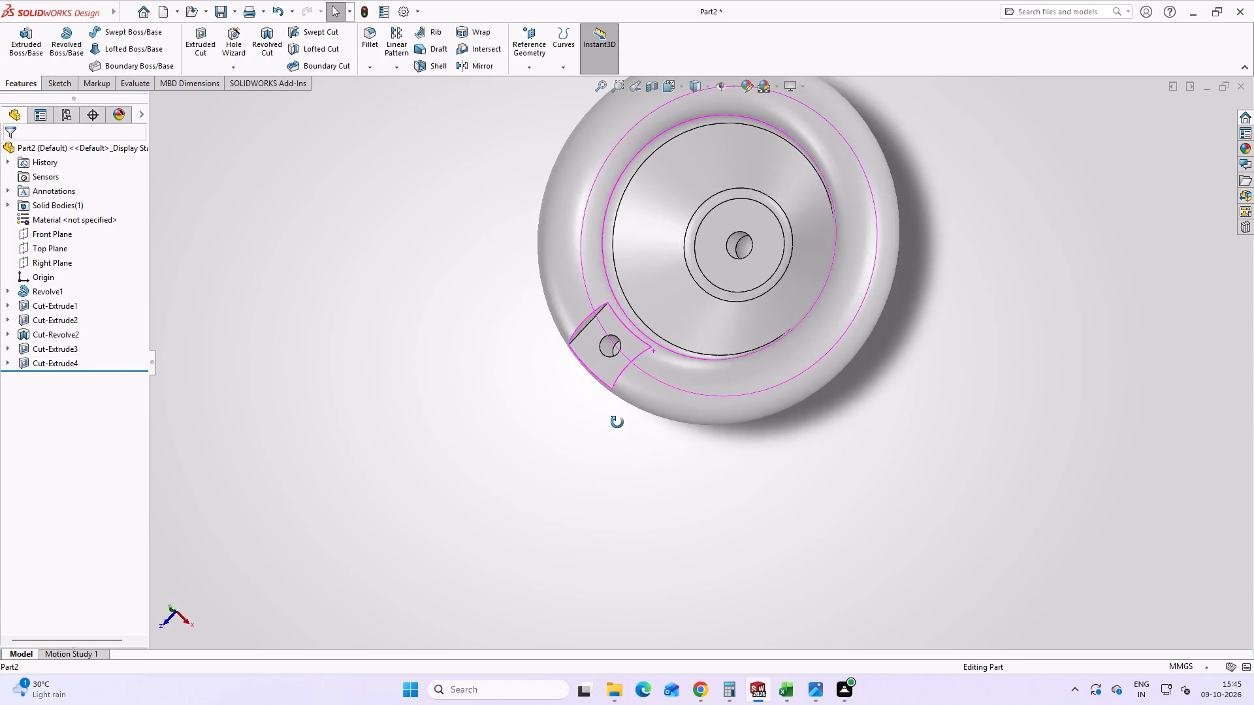
middle_click_drag(617, 422, 656, 421)
left_click(532, 489)
scroll(604, 419, "up", 1)
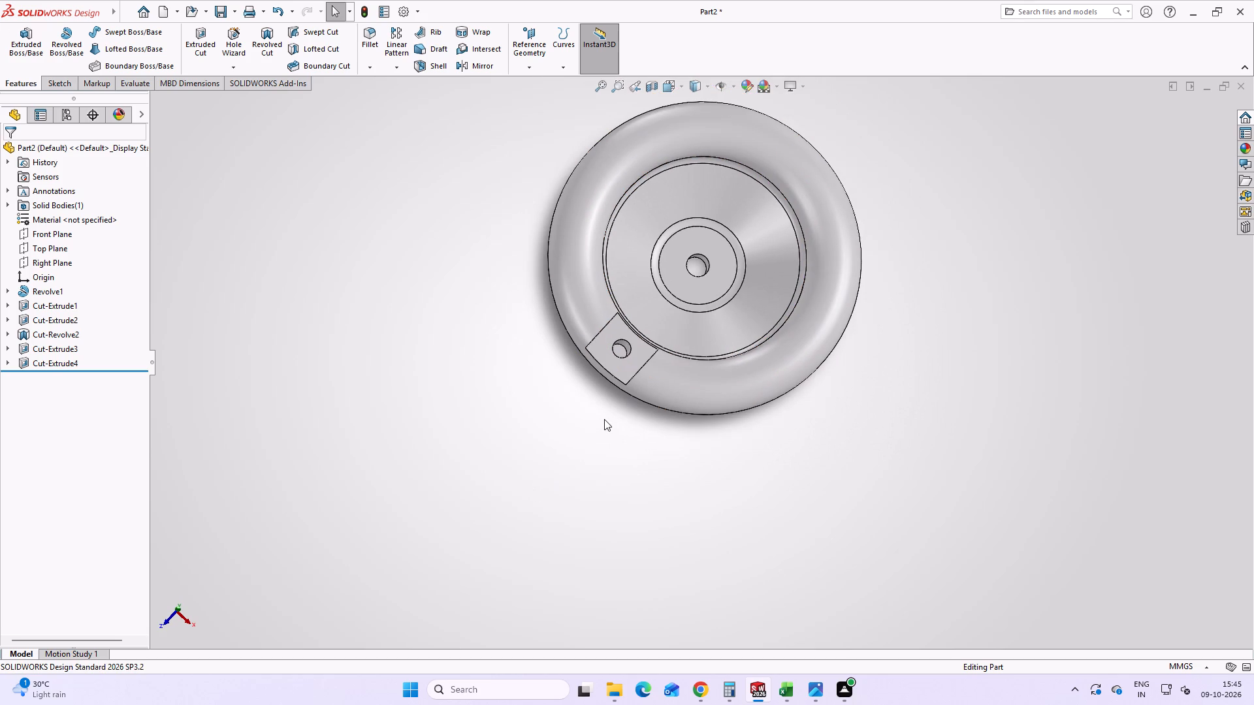
scroll(608, 416, "down", 1)
scroll(628, 368, "up", 2)
scroll(652, 352, "down", 3)
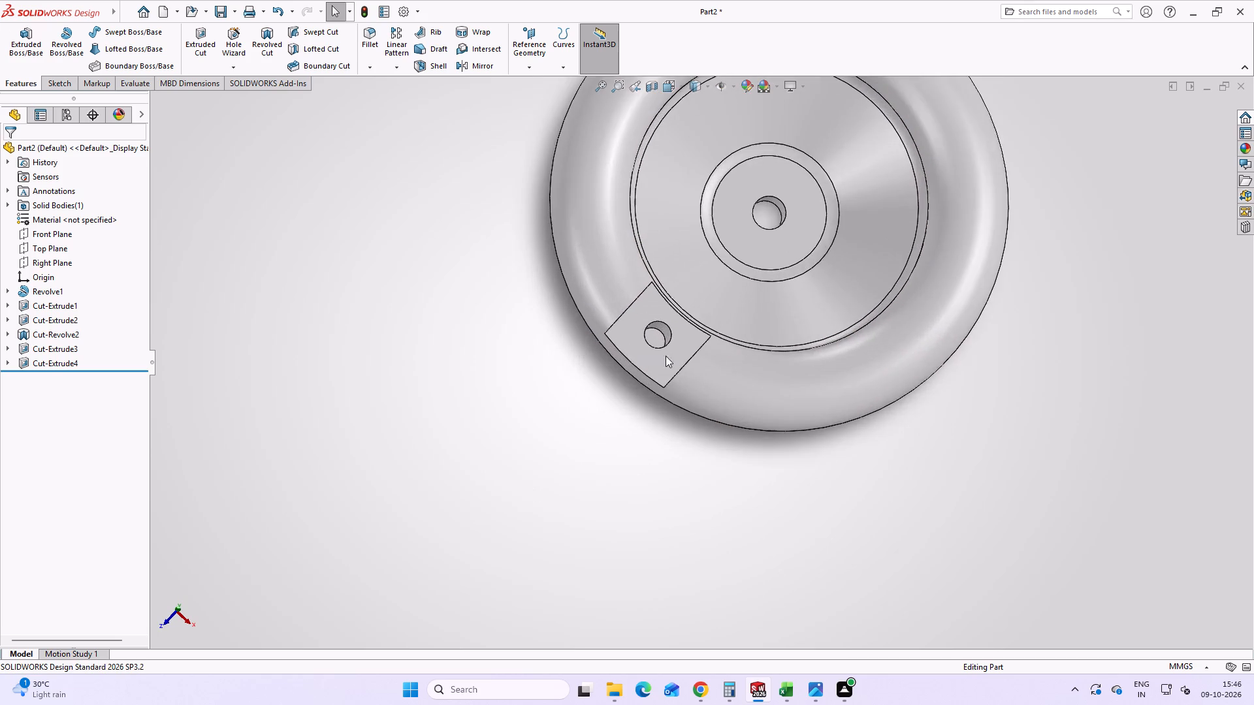
scroll(679, 371, "up", 2)
left_click(814, 699)
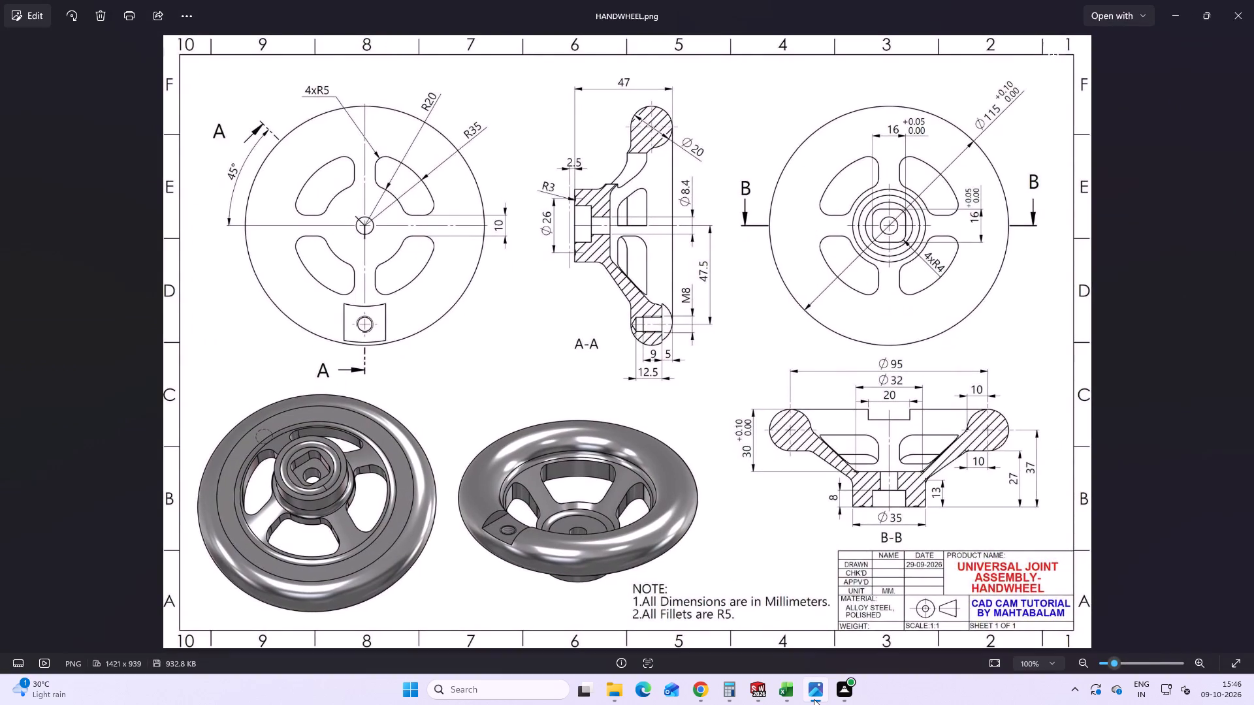
left_click(814, 699)
left_click(814, 699)
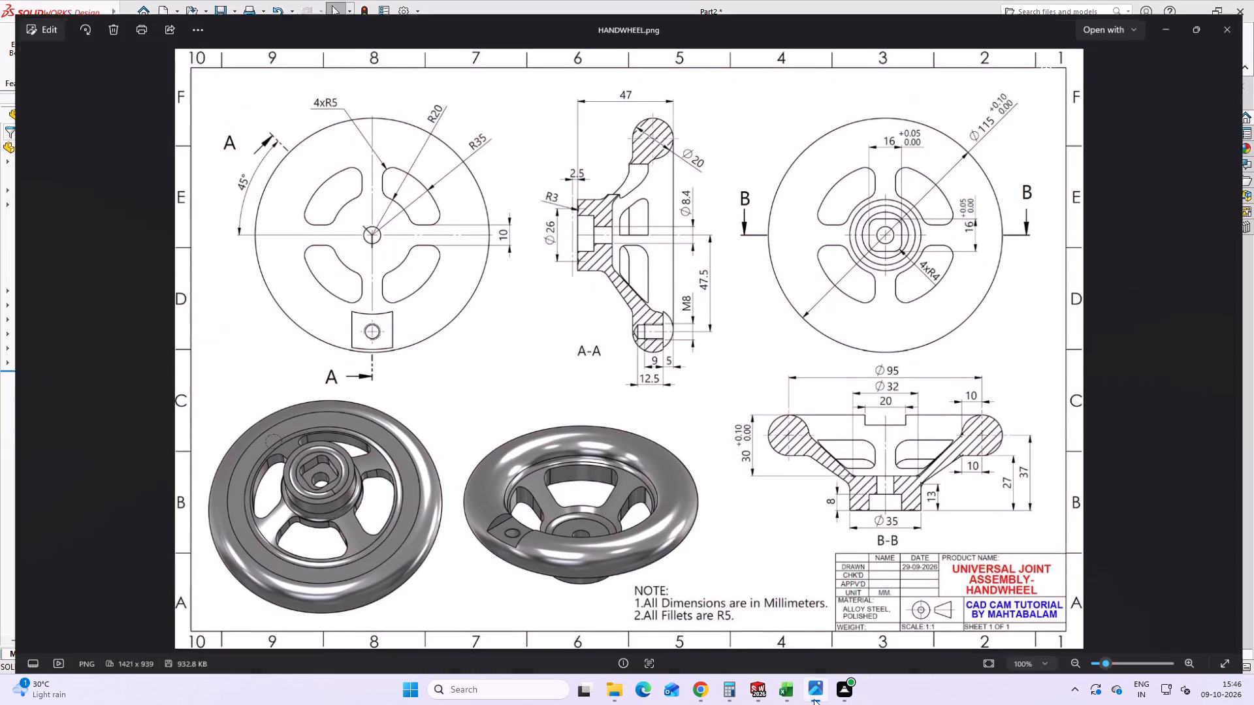
left_click(814, 699)
Examine the handwheel's conical bowl, hub and notched rim from several angles.
scroll(799, 320, "down", 2)
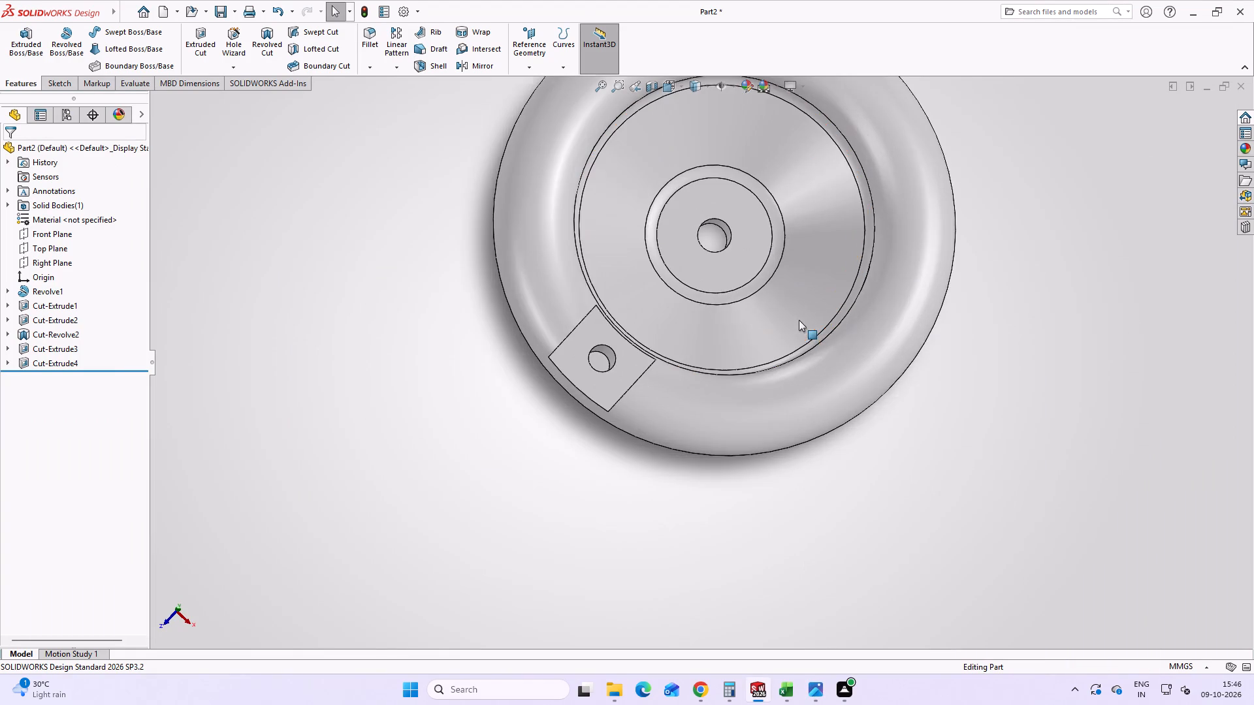
middle_click_drag(789, 289, 800, 281)
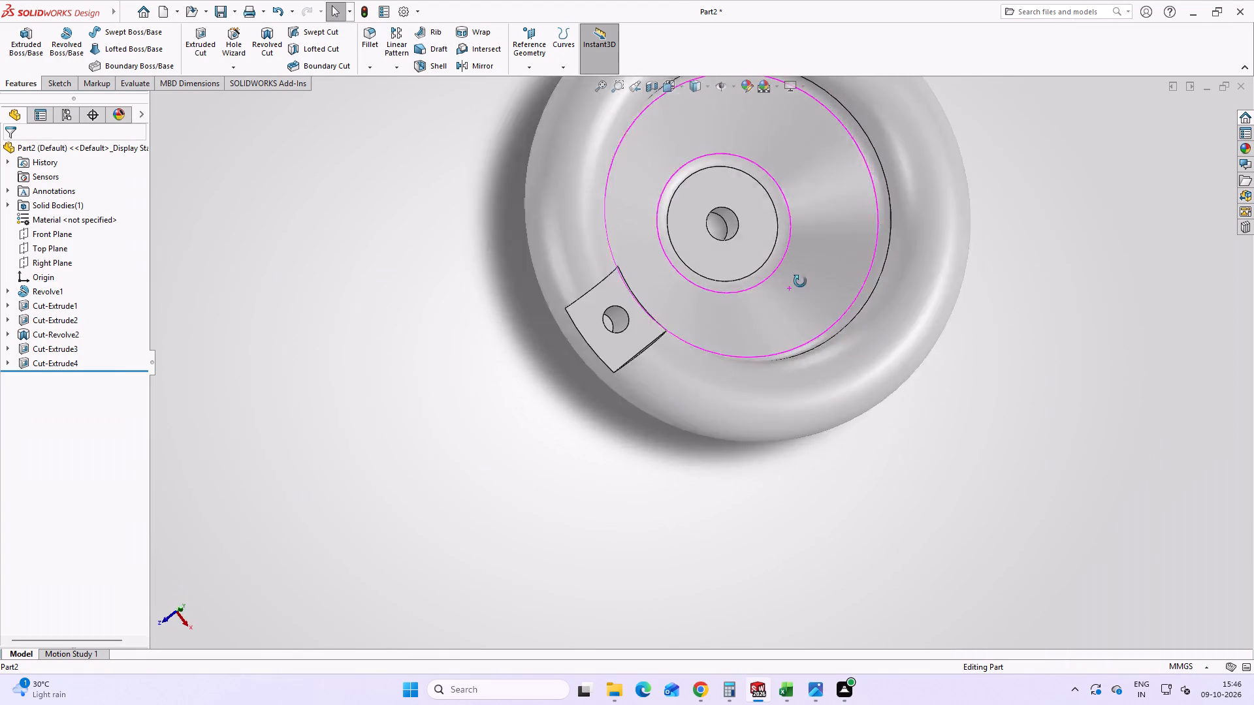
middle_click_drag(800, 281, 660, 243)
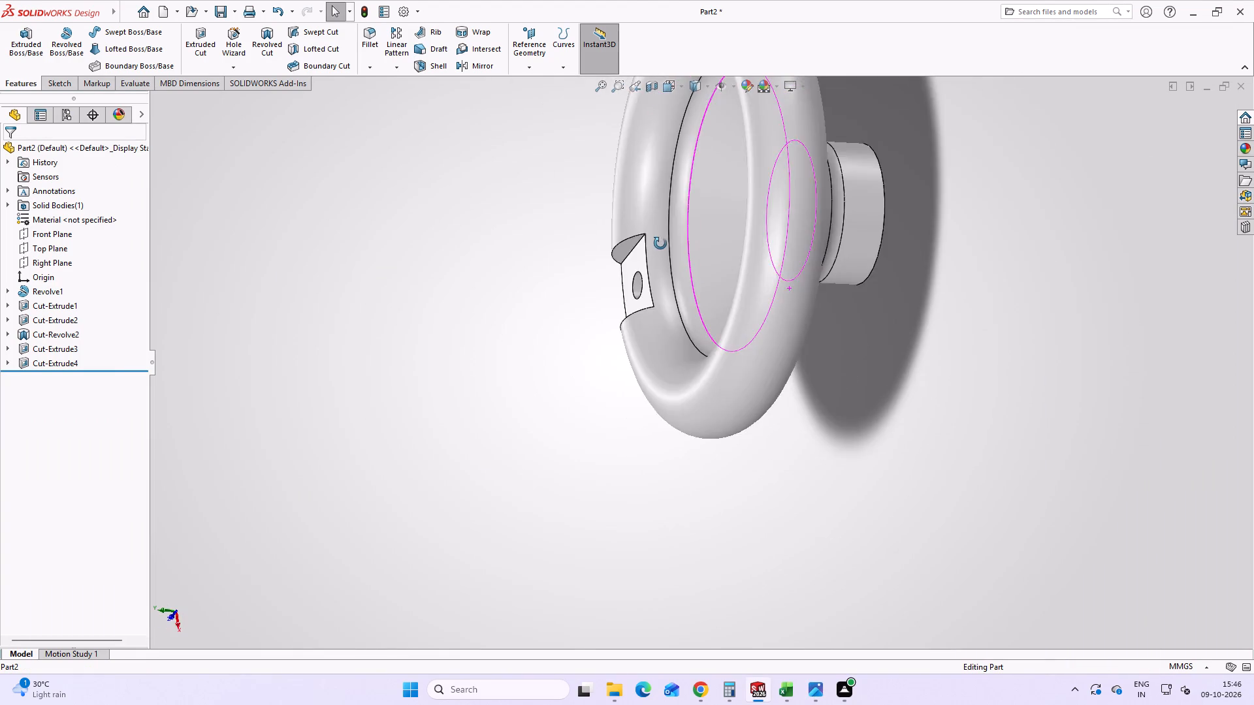
middle_click_drag(660, 243, 763, 206)
scroll(752, 366, "up", 5)
scroll(745, 311, "down", 4)
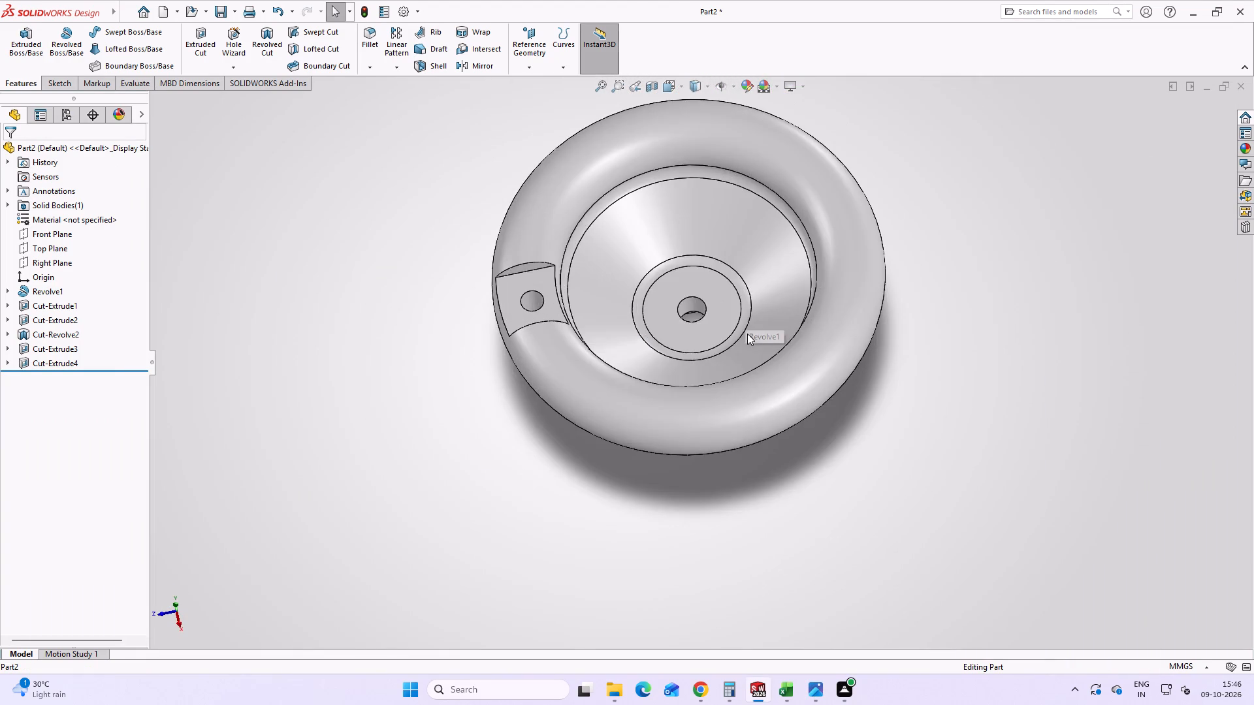
scroll(747, 334, "down", 3)
middle_click_drag(748, 332, 750, 287)
scroll(750, 287, "up", 3)
scroll(677, 319, "down", 1)
scroll(677, 319, "up", 2)
scroll(678, 313, "down", 5)
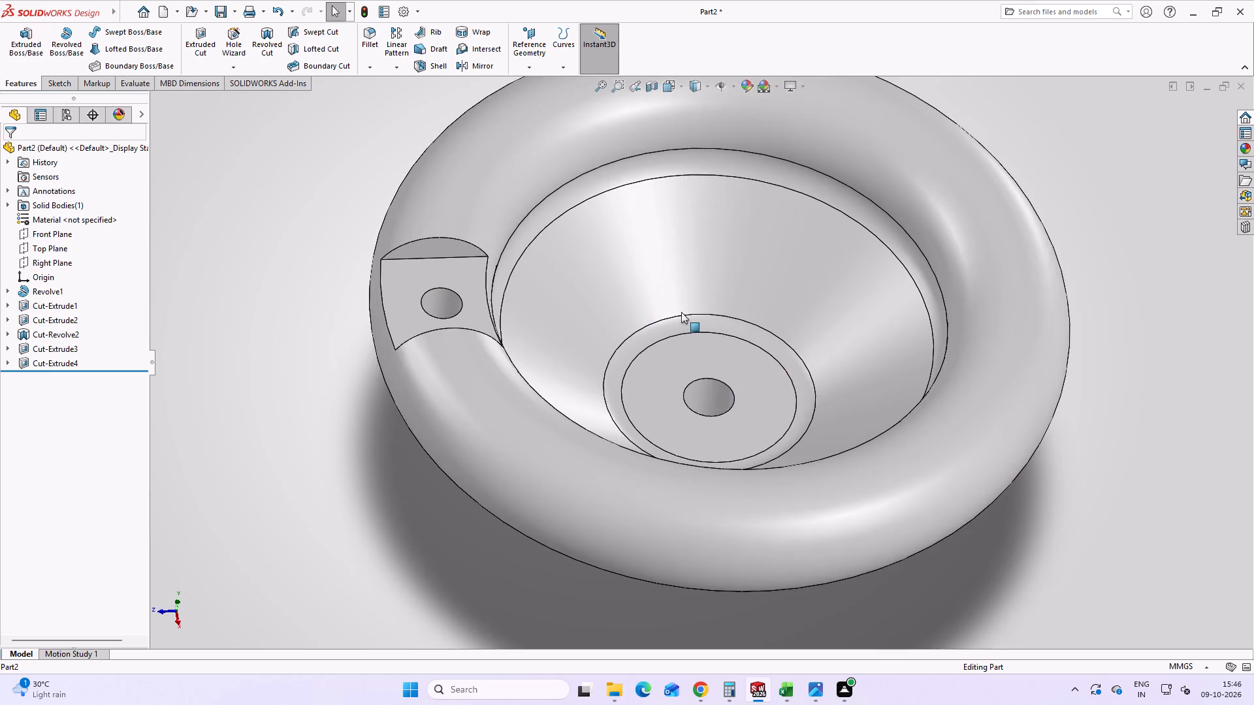
scroll(681, 312, "down", 1)
scroll(703, 341, "up", 3)
left_click(664, 279)
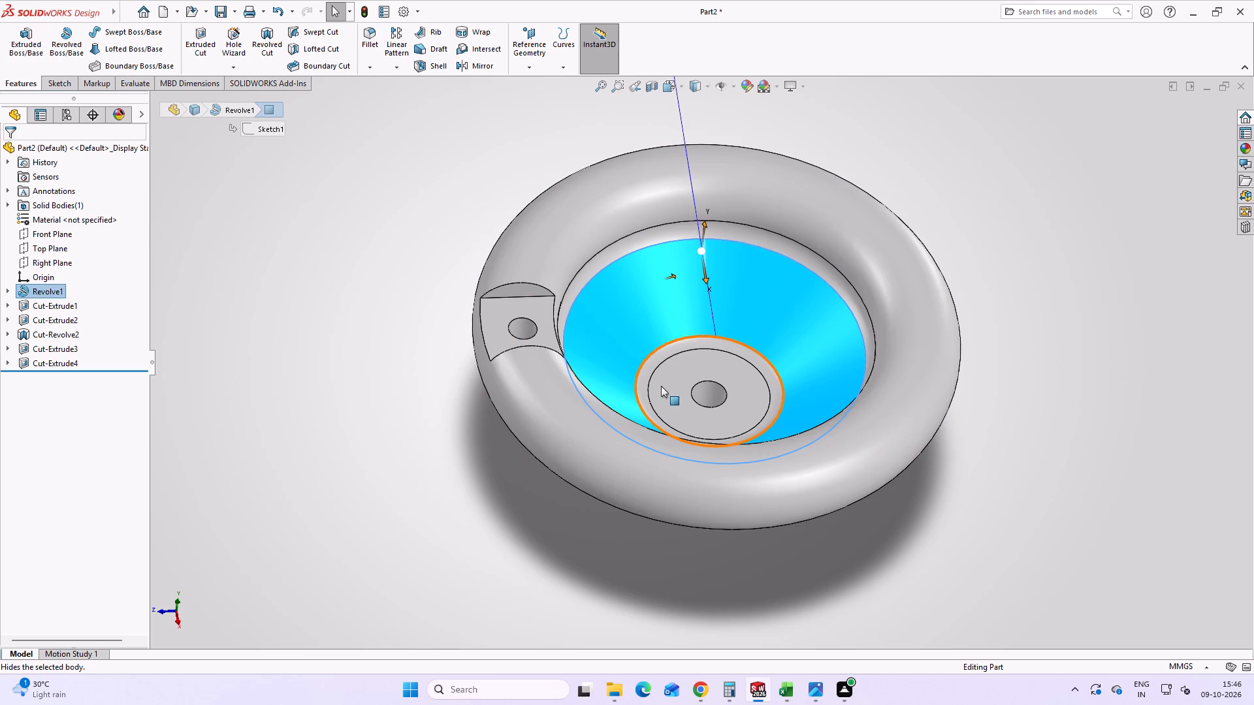
left_click(990, 268)
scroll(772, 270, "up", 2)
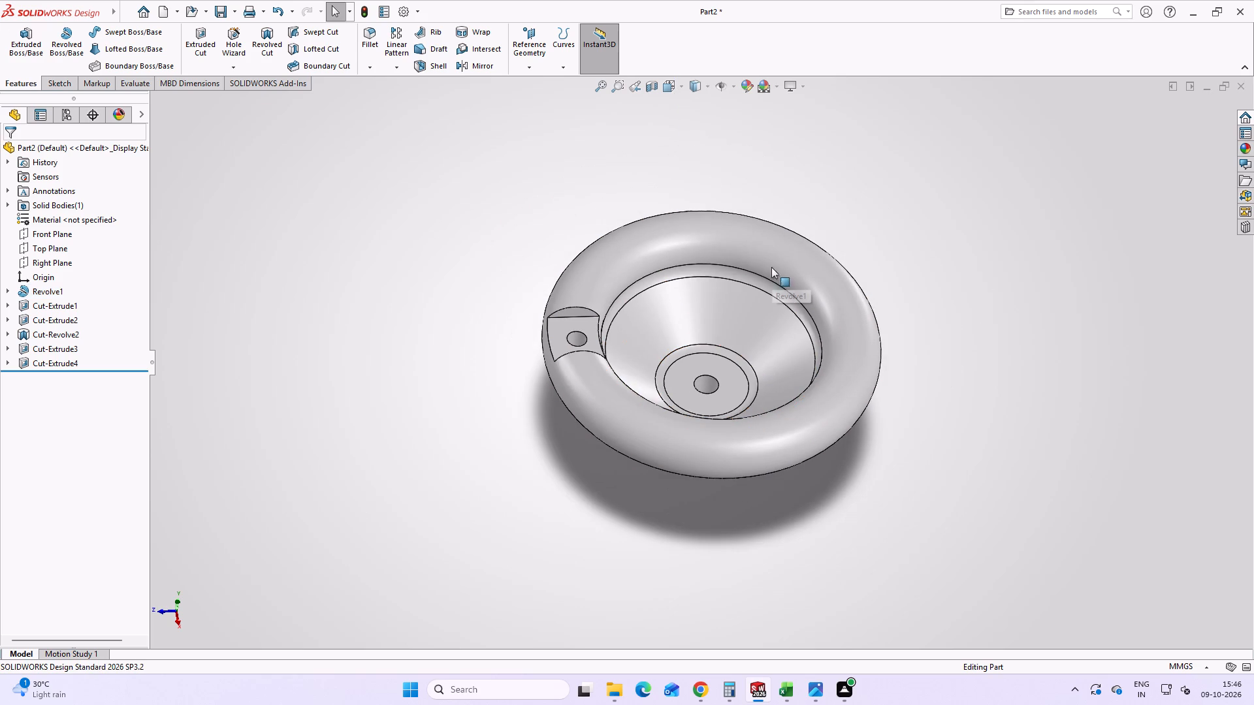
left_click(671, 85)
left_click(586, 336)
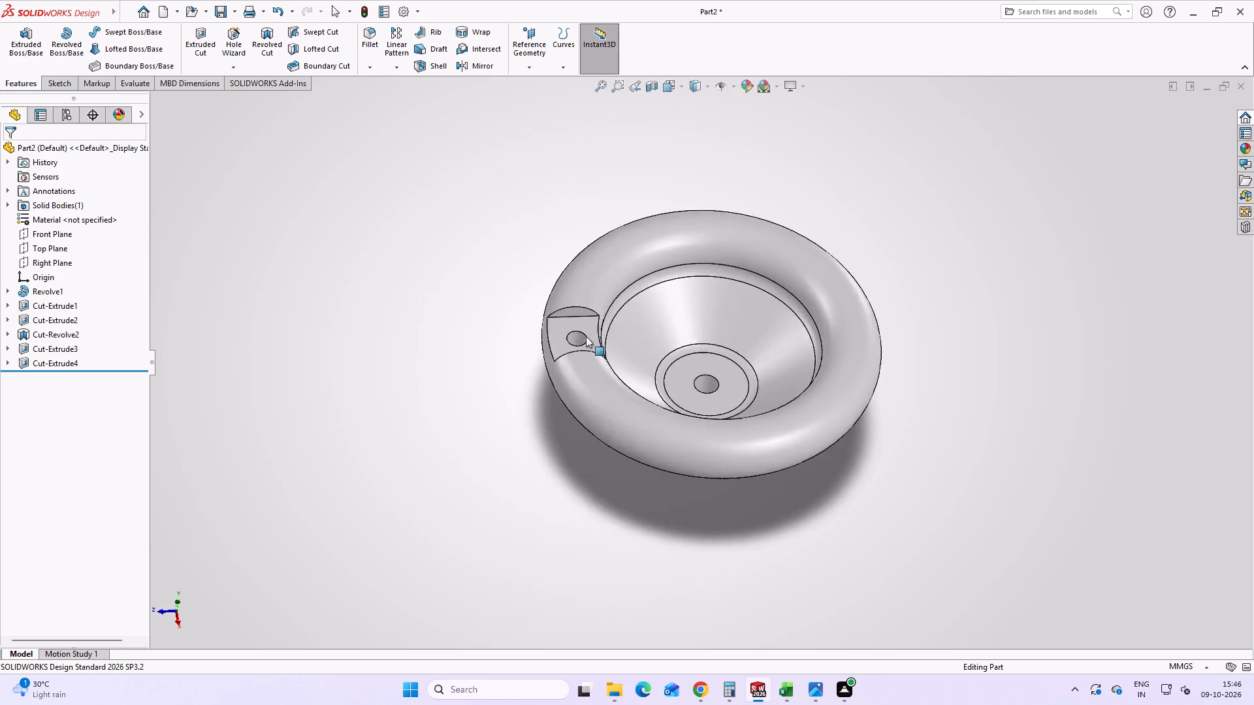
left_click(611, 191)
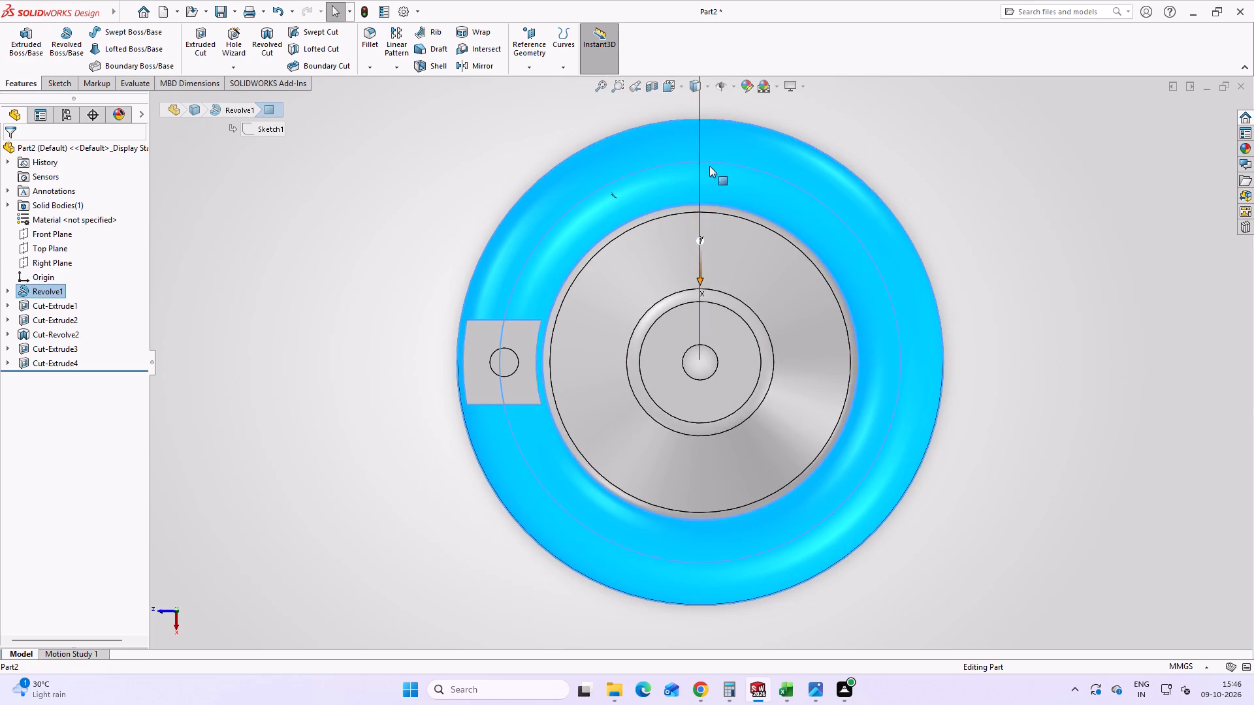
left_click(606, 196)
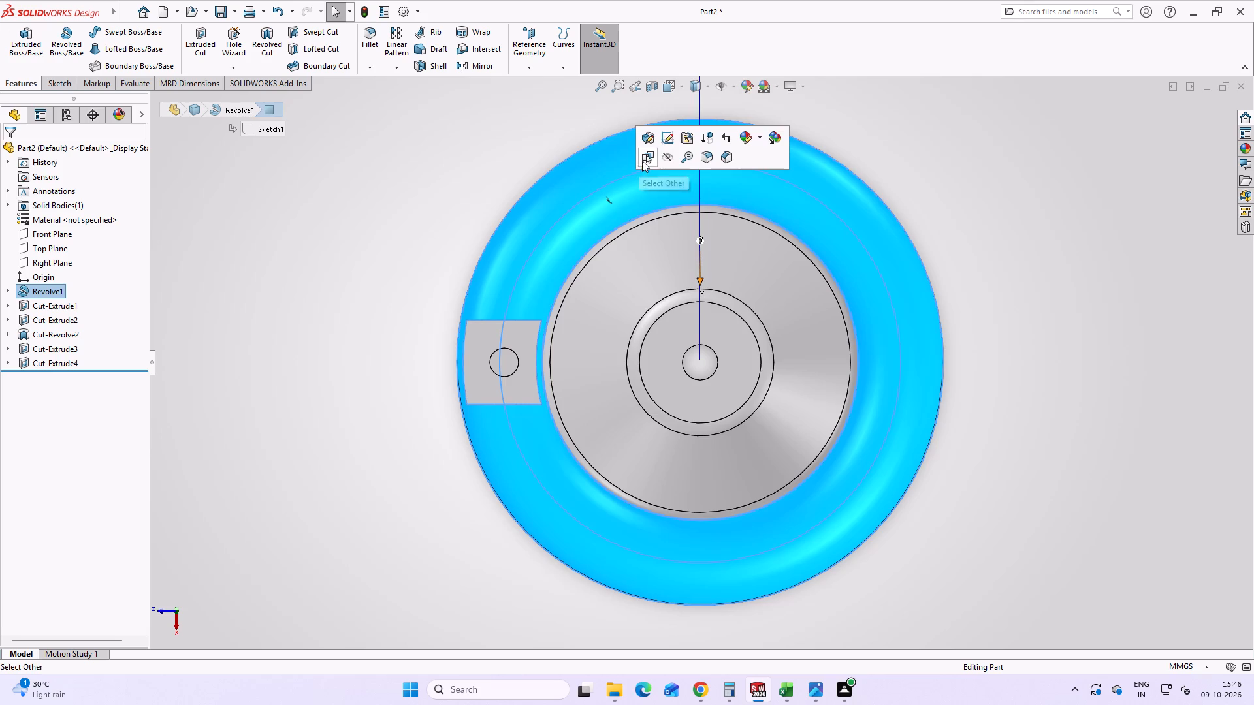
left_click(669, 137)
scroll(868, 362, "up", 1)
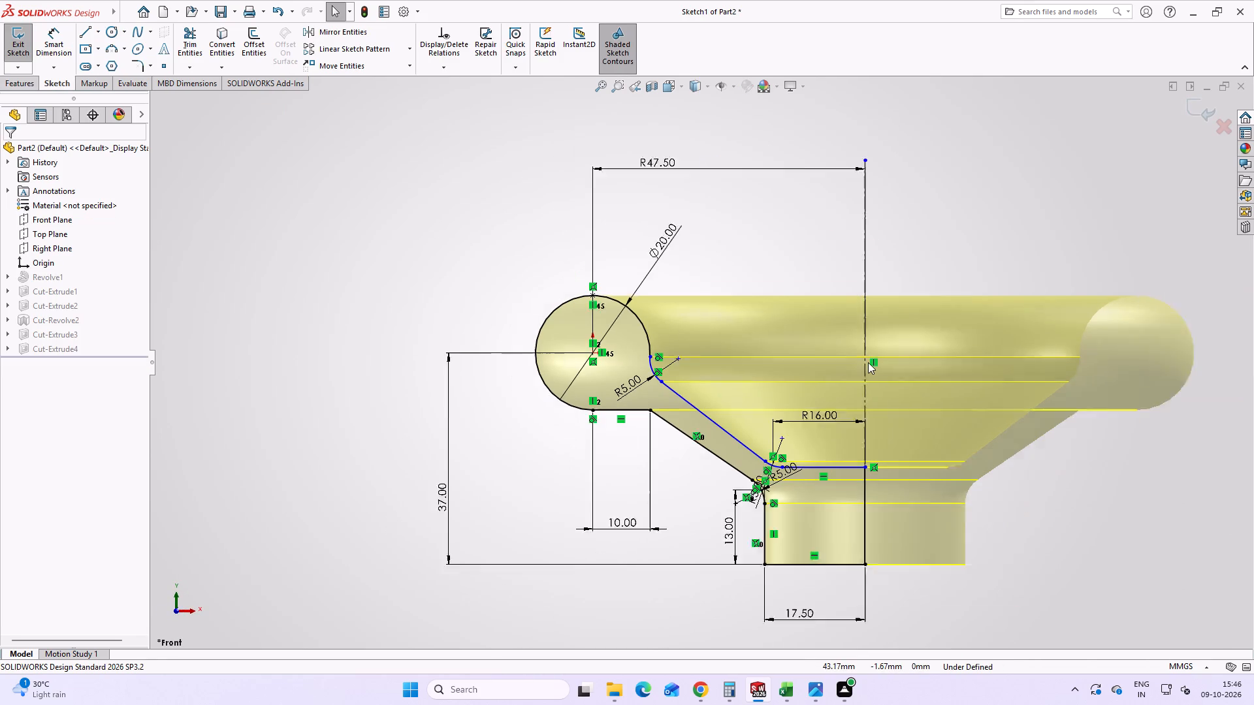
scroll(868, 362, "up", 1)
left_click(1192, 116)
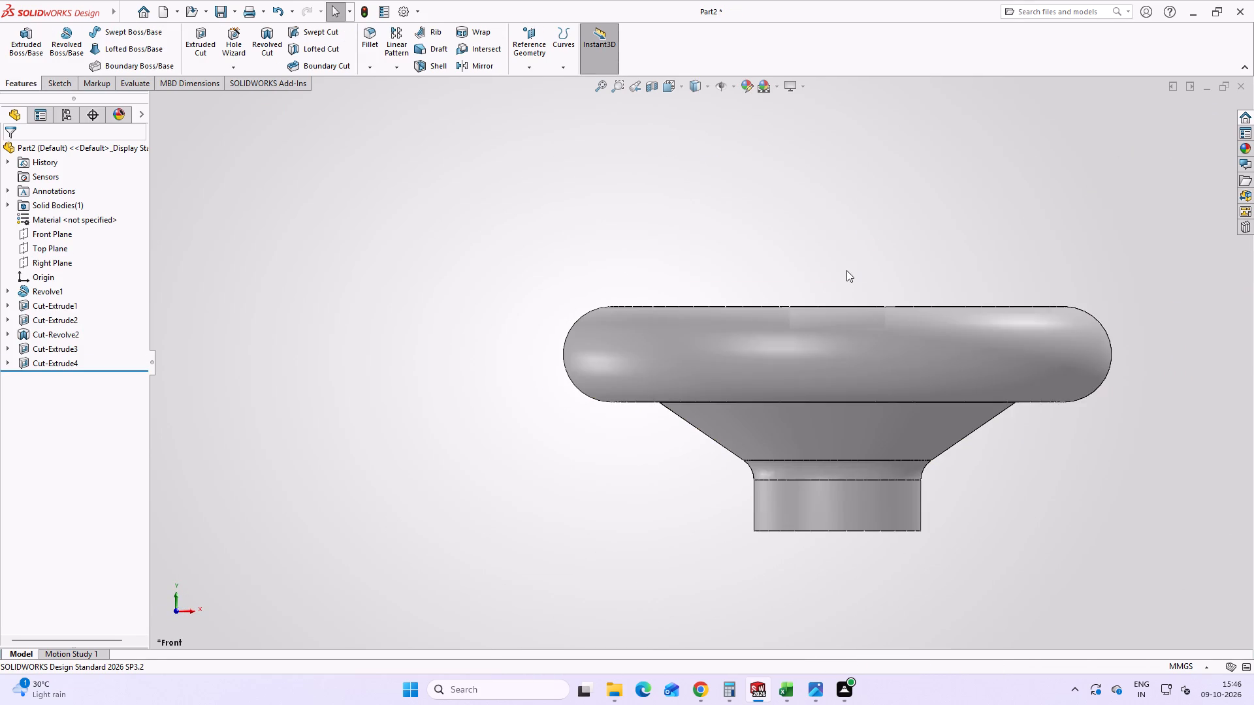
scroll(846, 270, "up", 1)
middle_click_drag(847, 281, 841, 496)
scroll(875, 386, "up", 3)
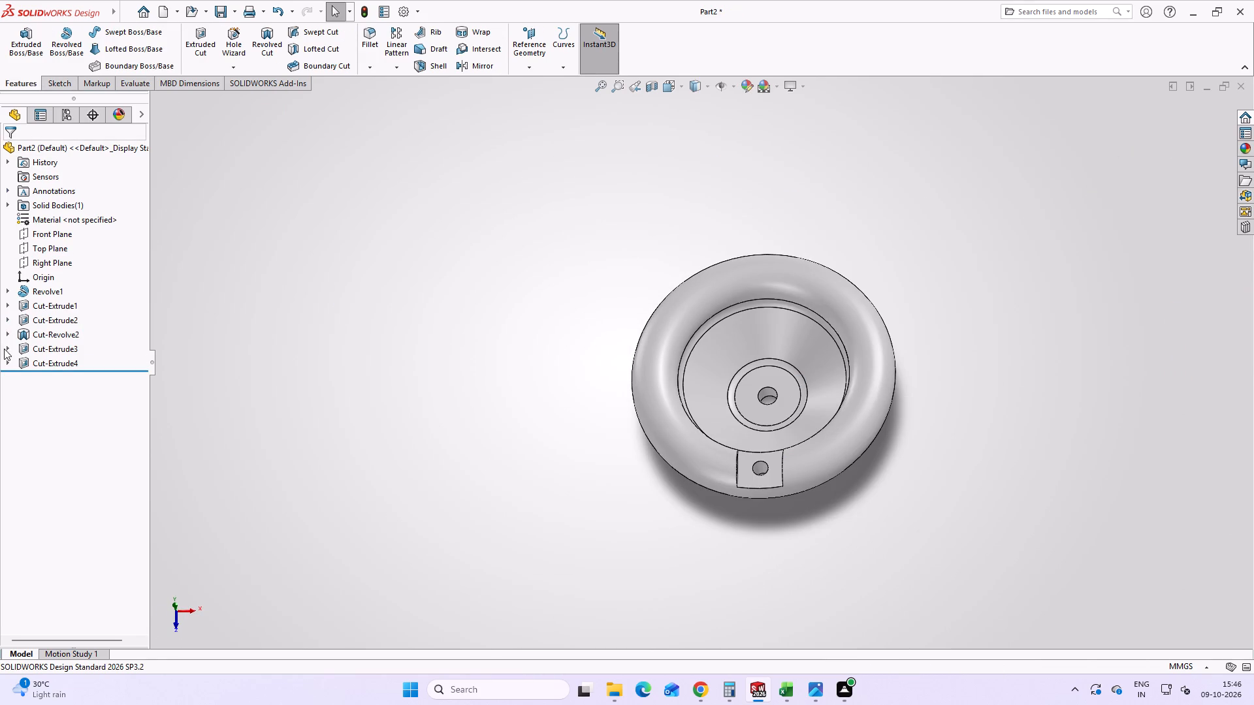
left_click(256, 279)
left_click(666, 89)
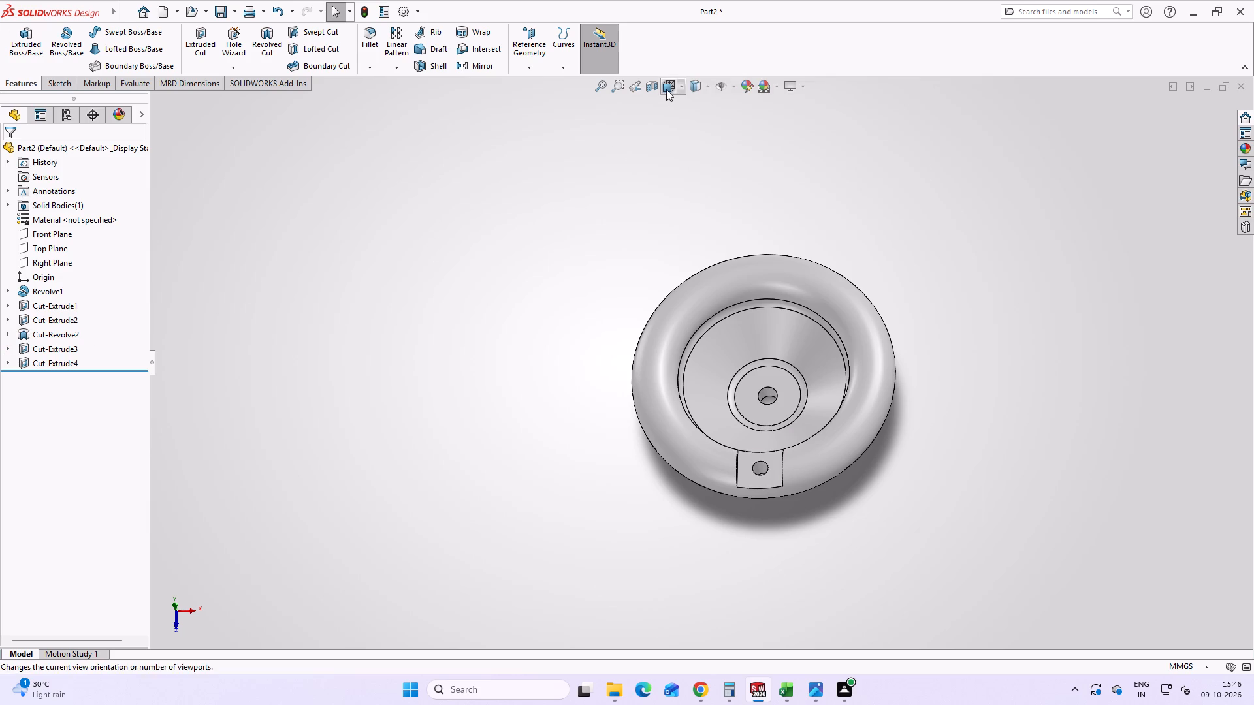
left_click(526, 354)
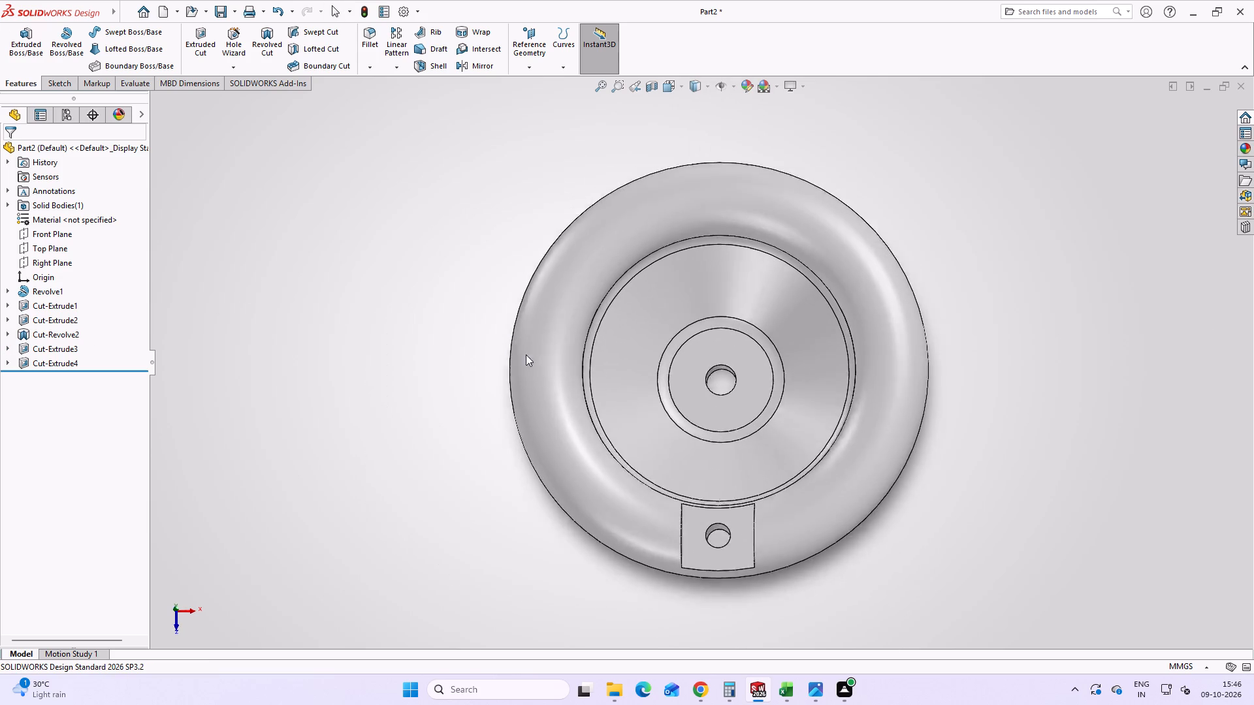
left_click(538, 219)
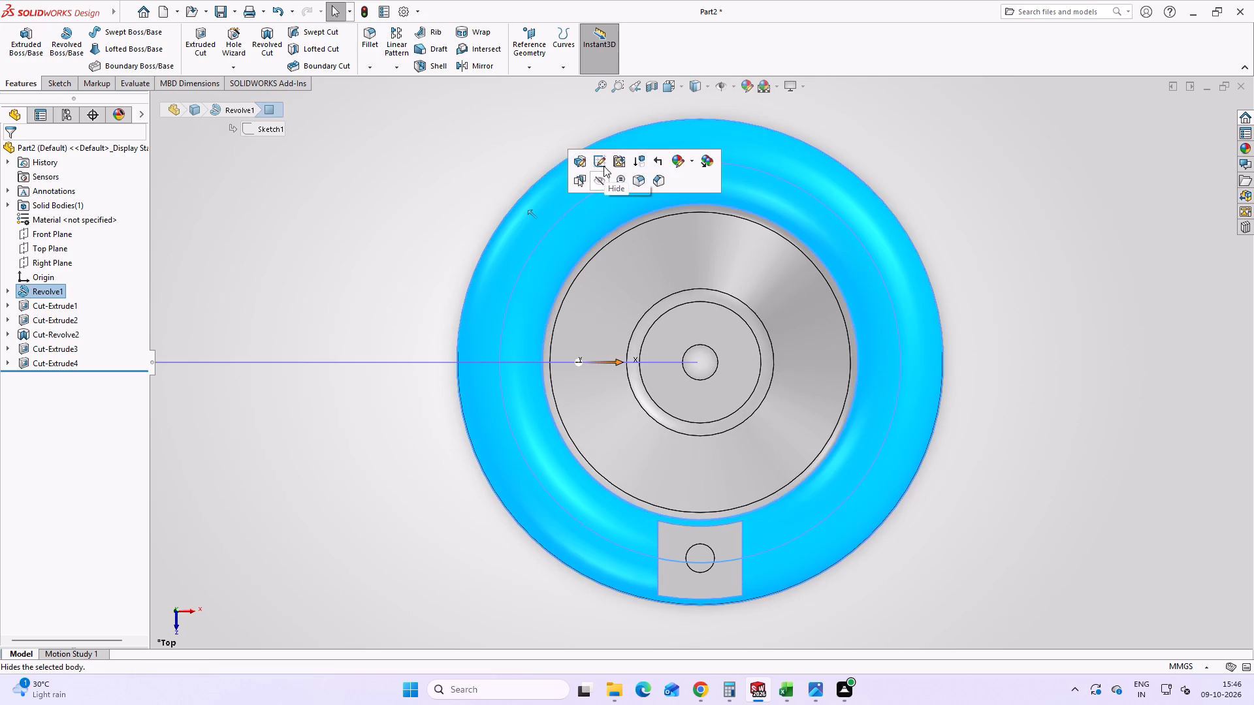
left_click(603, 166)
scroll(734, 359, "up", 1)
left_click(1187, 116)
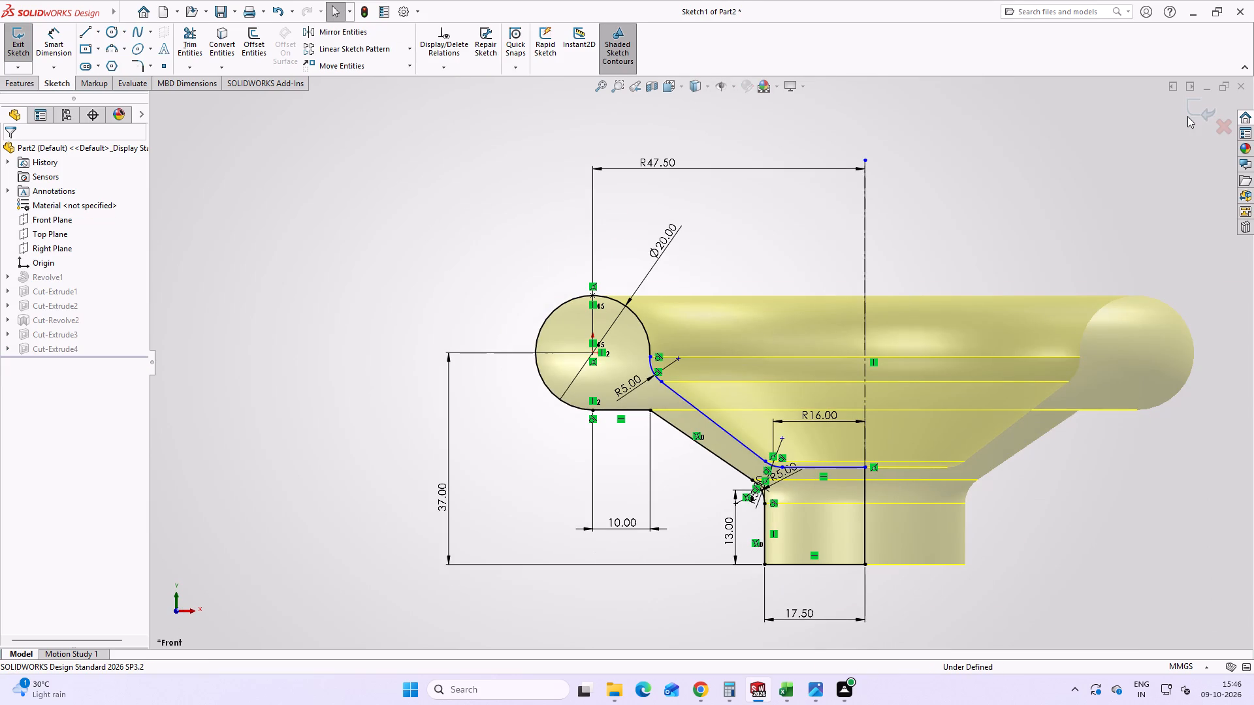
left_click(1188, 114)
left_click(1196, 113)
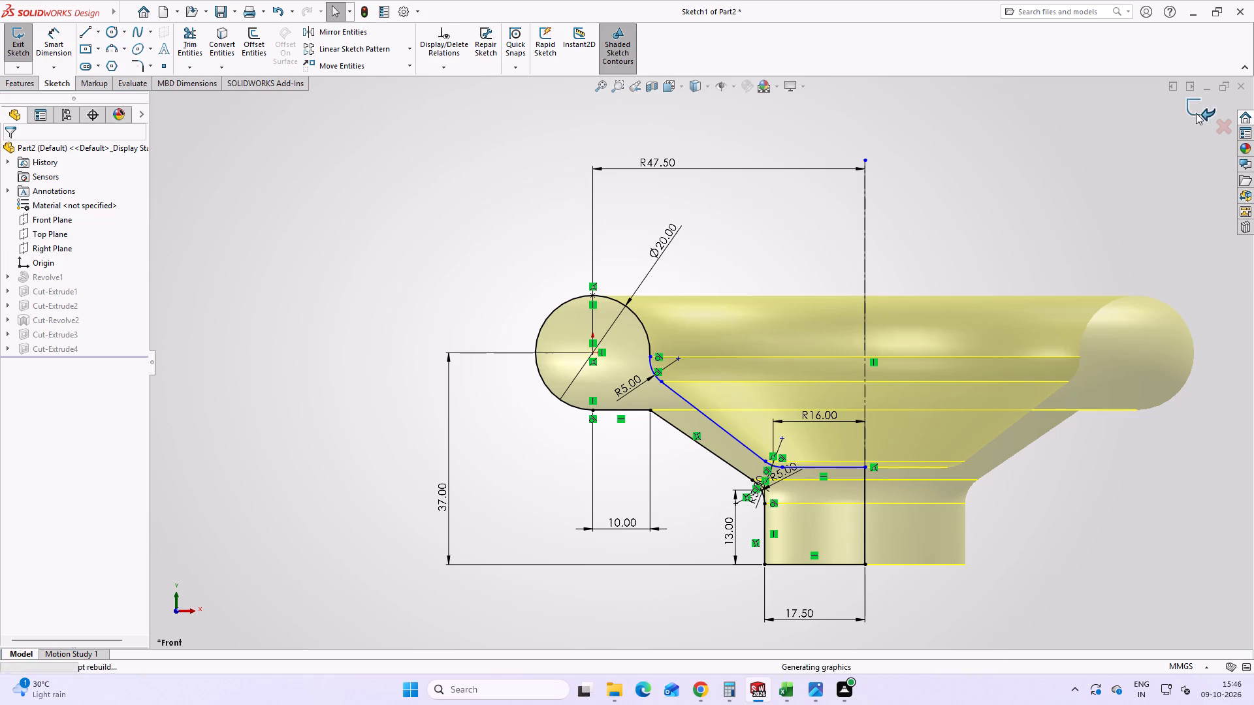
Orient the handwheel to the Top view and open a new sketch on the Top Plane.
scroll(1018, 295, "up", 1)
scroll(718, 528, "up", 5)
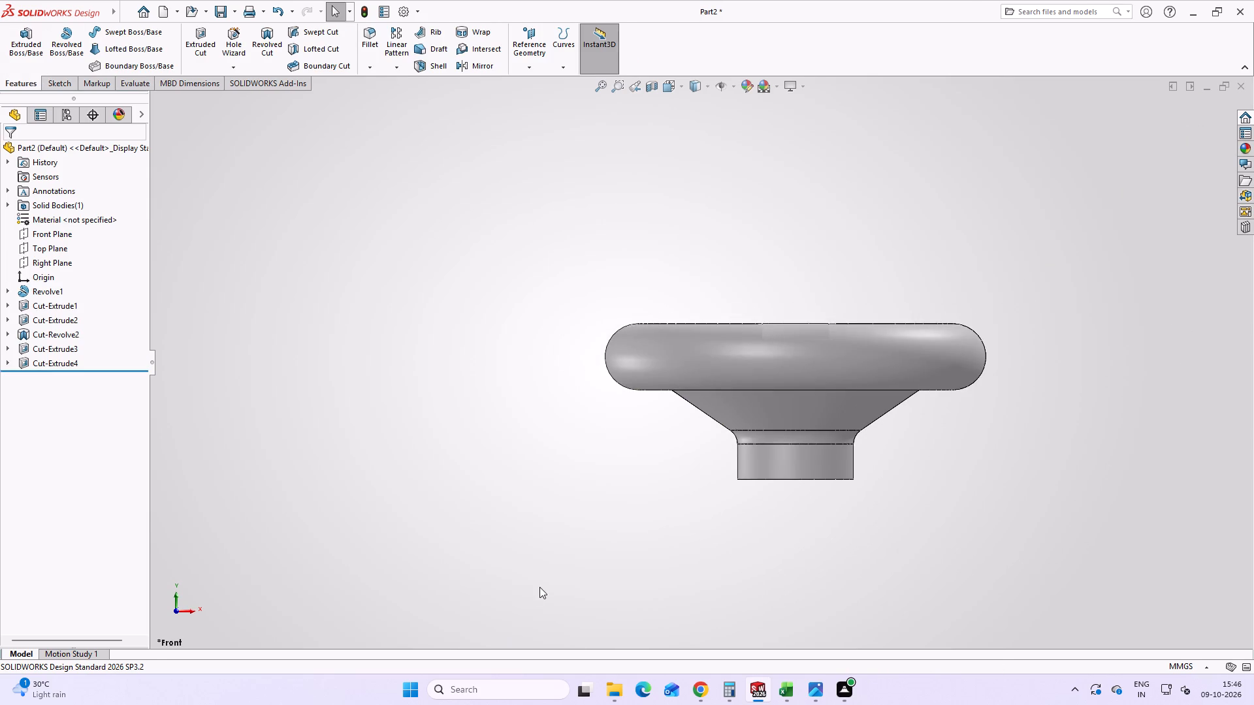
scroll(539, 587, "up", 2)
left_click(670, 87)
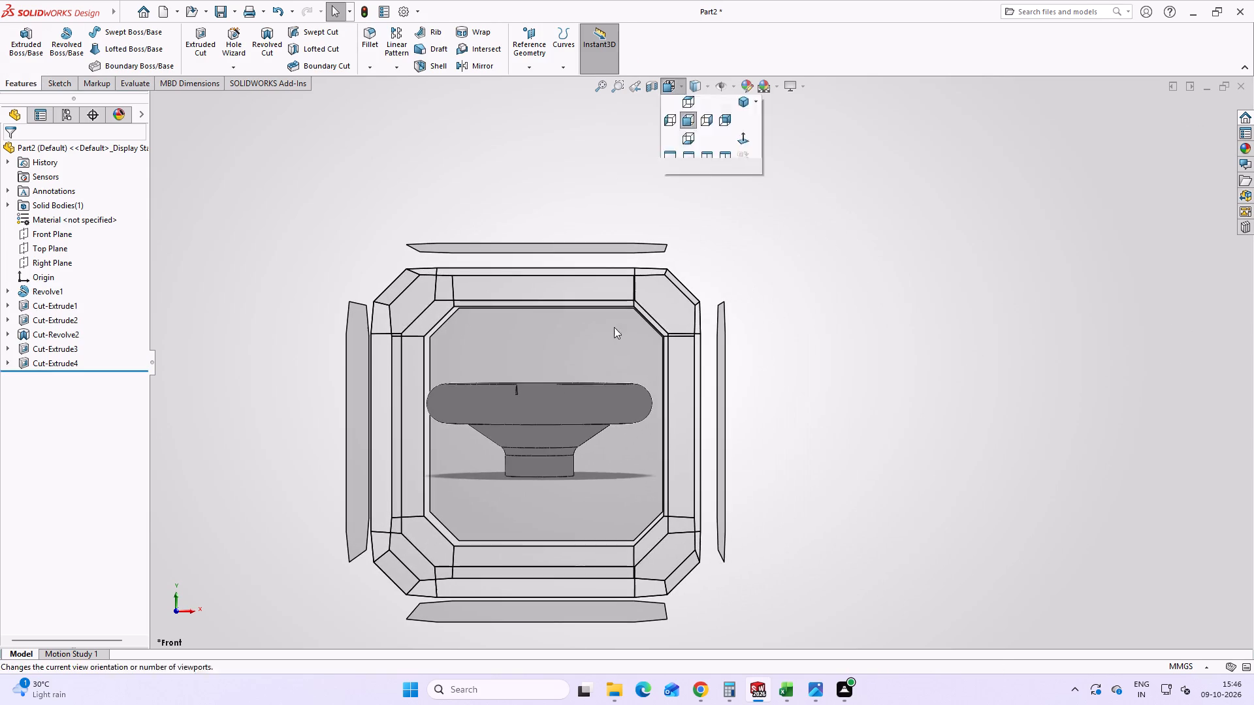
middle_click_drag(597, 309, 602, 497)
middle_click_drag(585, 354, 596, 488)
left_click(608, 399)
right_click(715, 161)
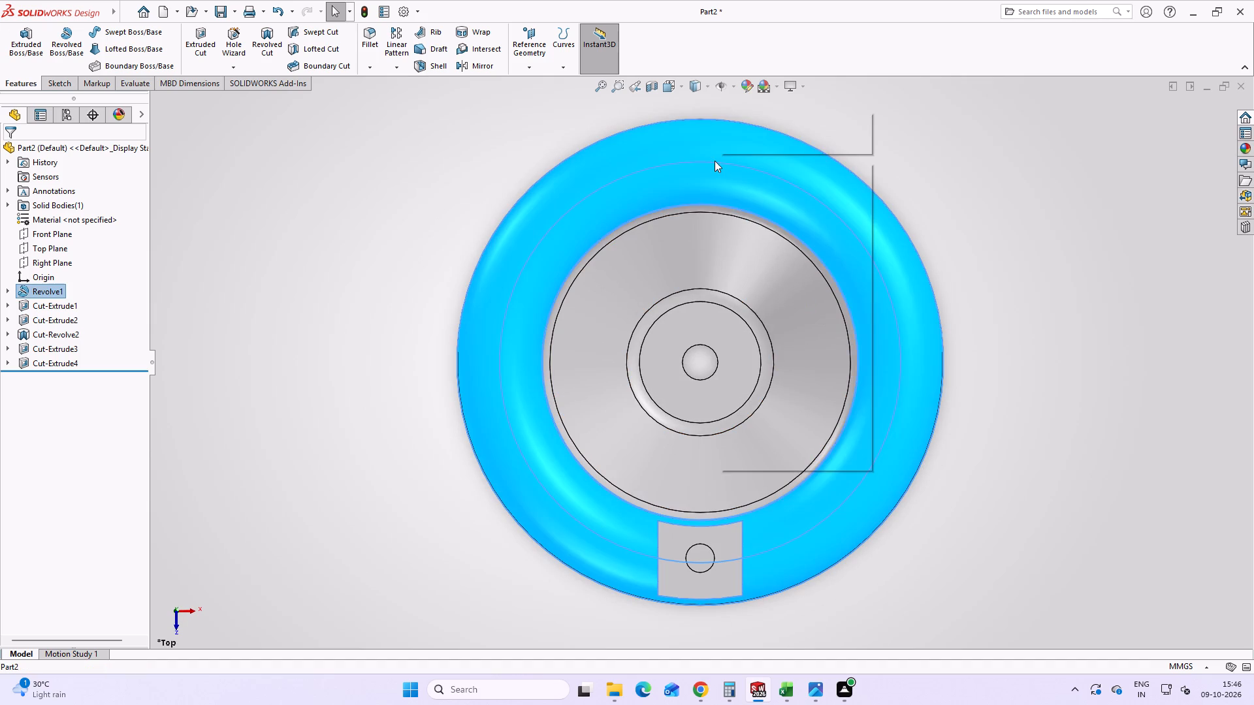
left_click(1001, 260)
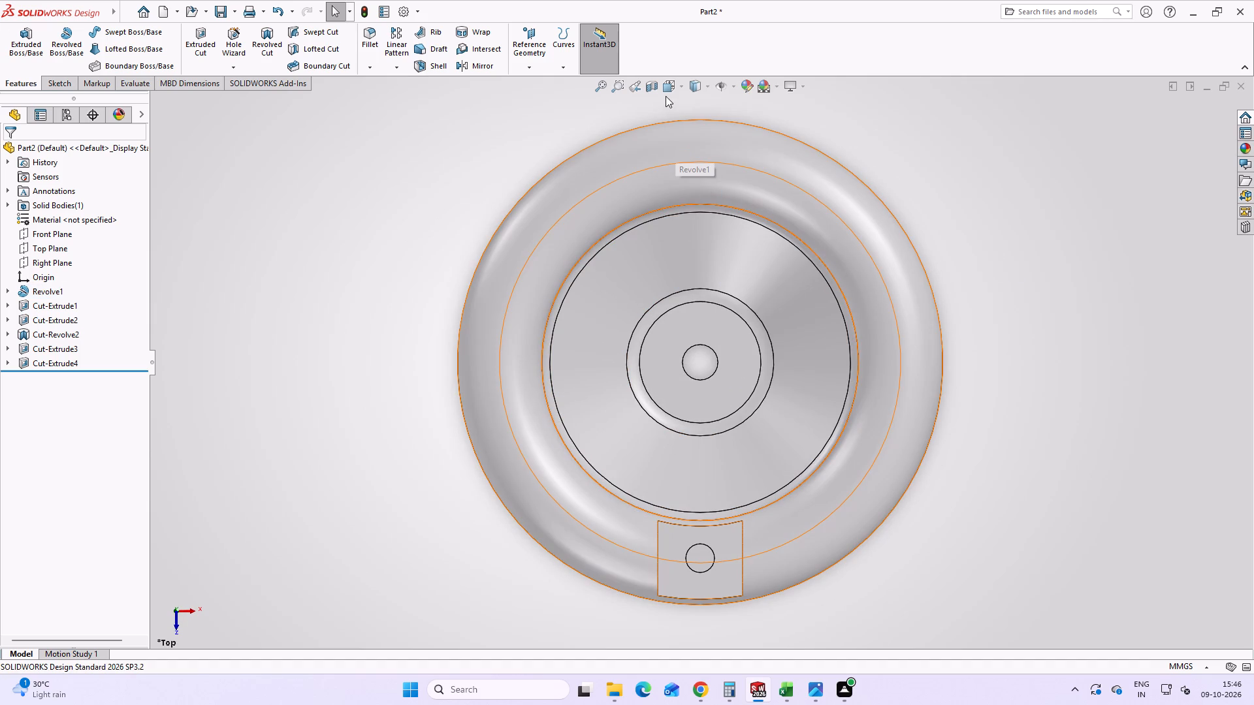
left_click(33, 248)
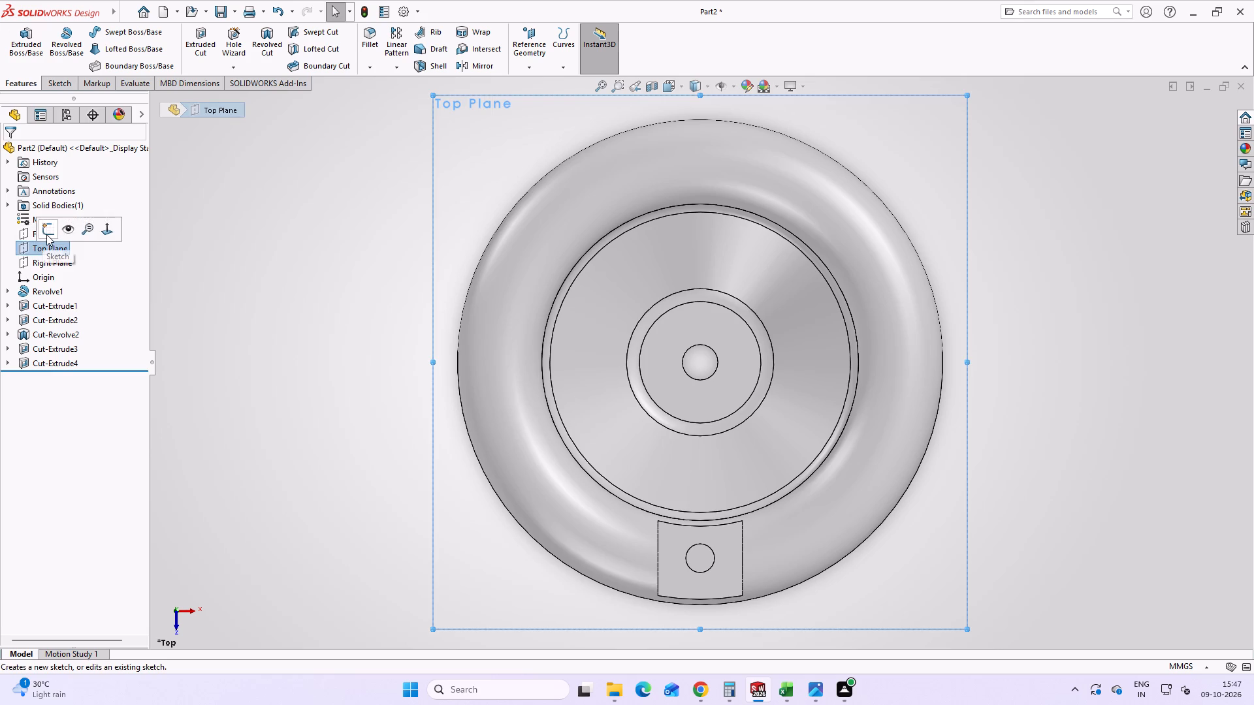
left_click(46, 234)
left_click(263, 277)
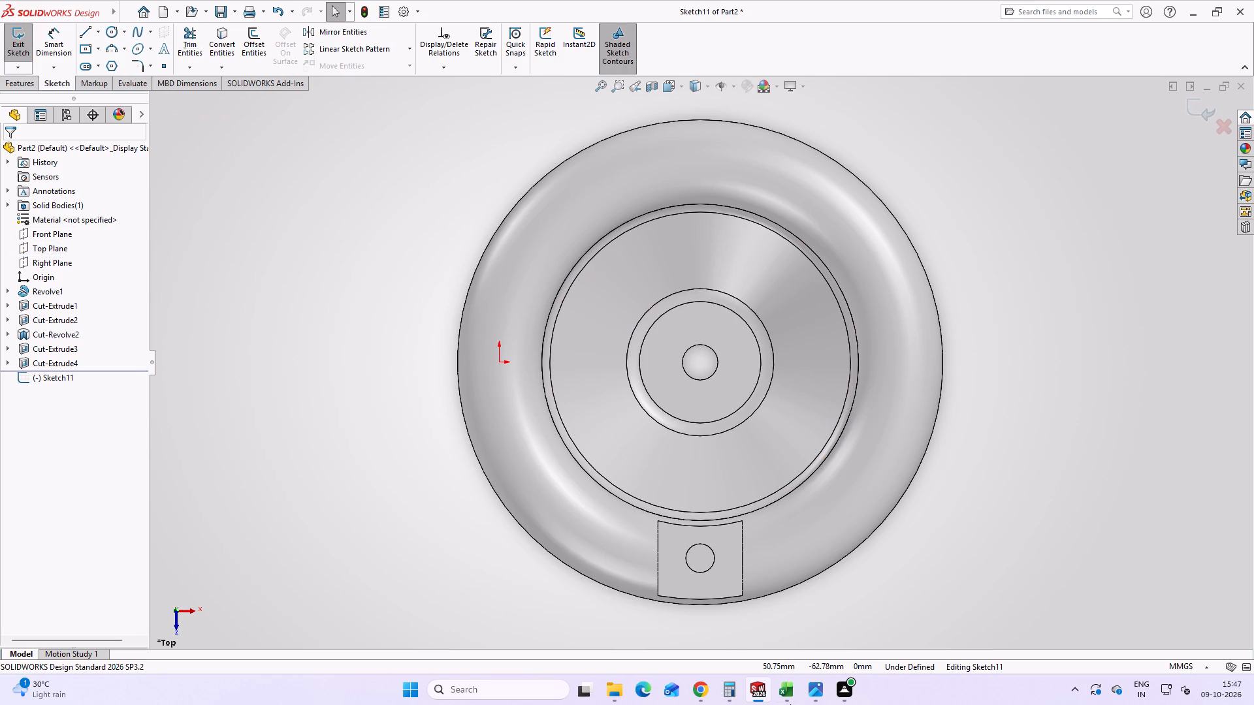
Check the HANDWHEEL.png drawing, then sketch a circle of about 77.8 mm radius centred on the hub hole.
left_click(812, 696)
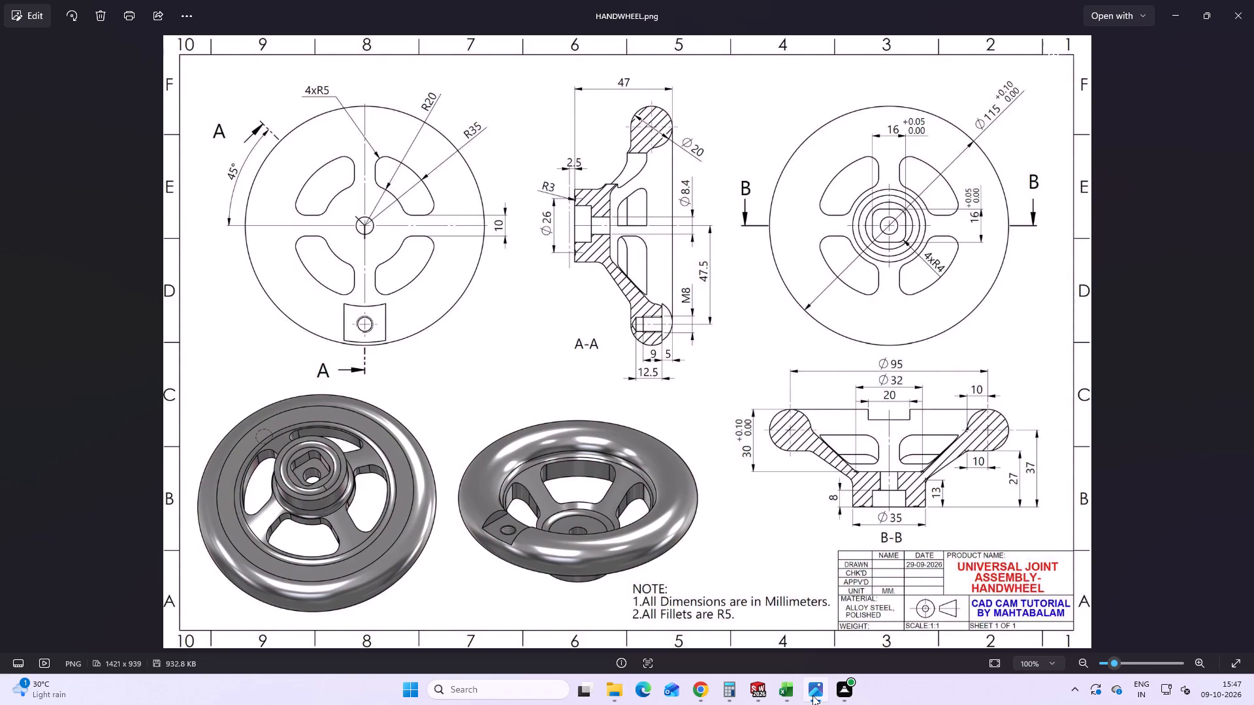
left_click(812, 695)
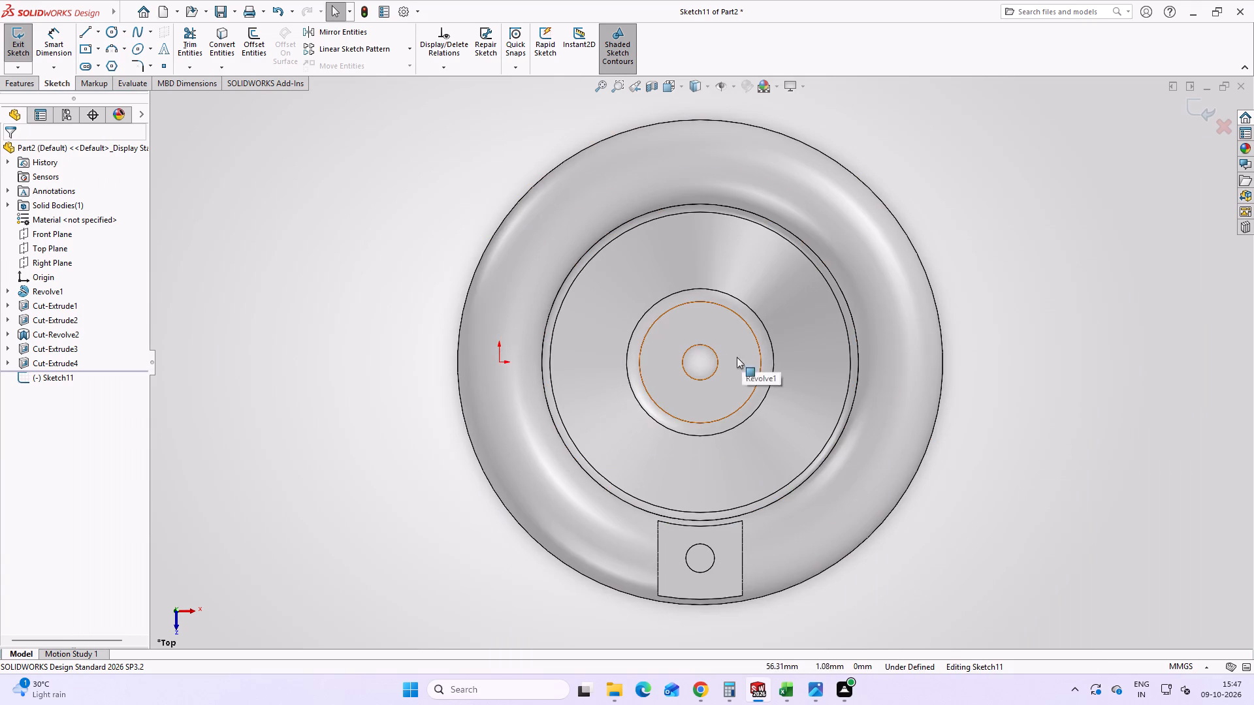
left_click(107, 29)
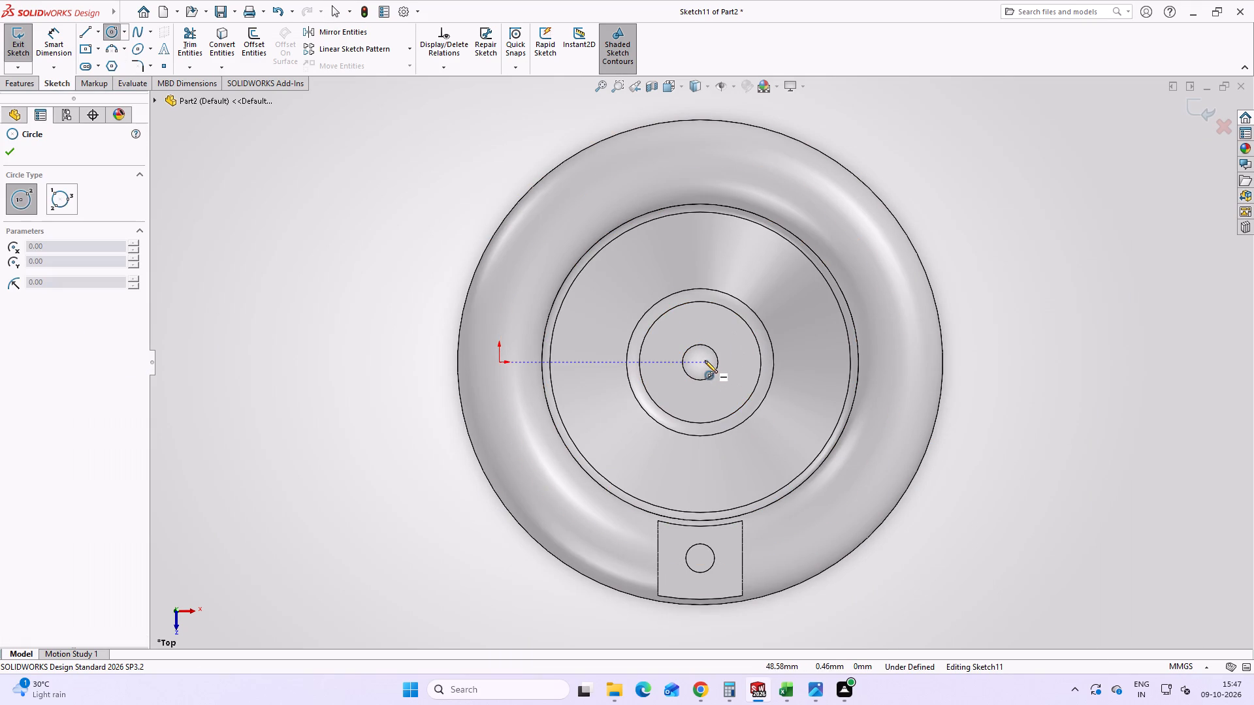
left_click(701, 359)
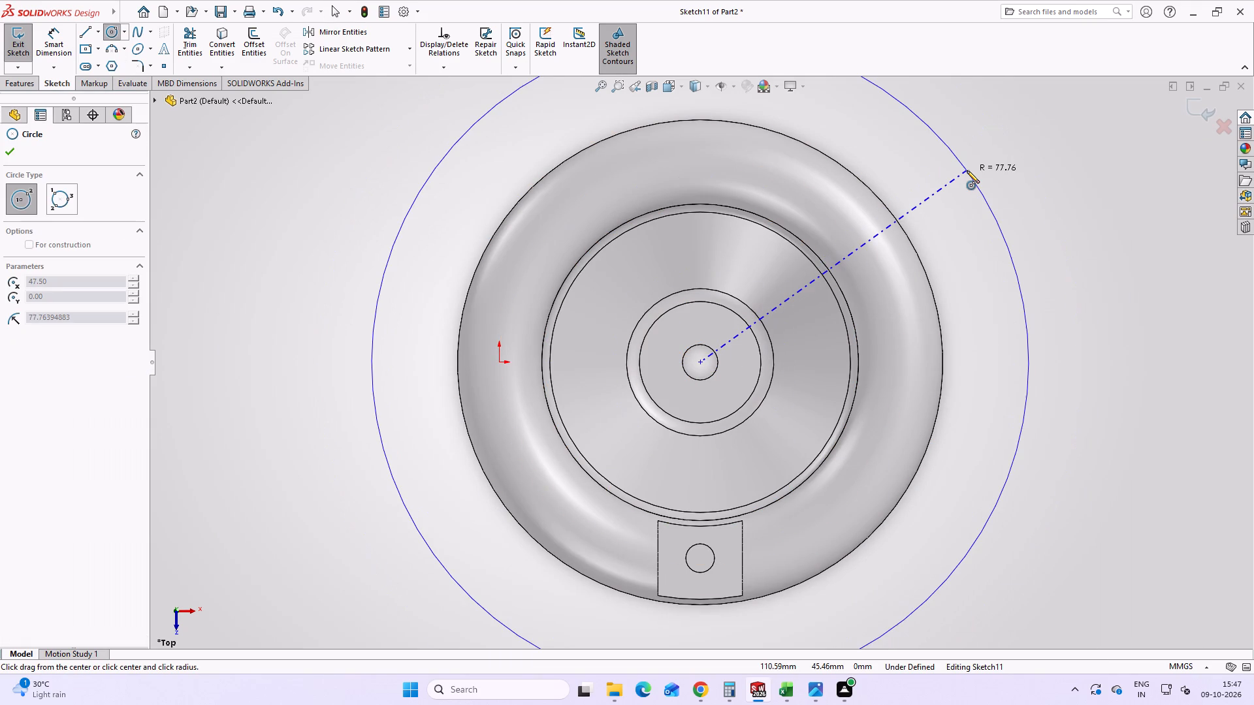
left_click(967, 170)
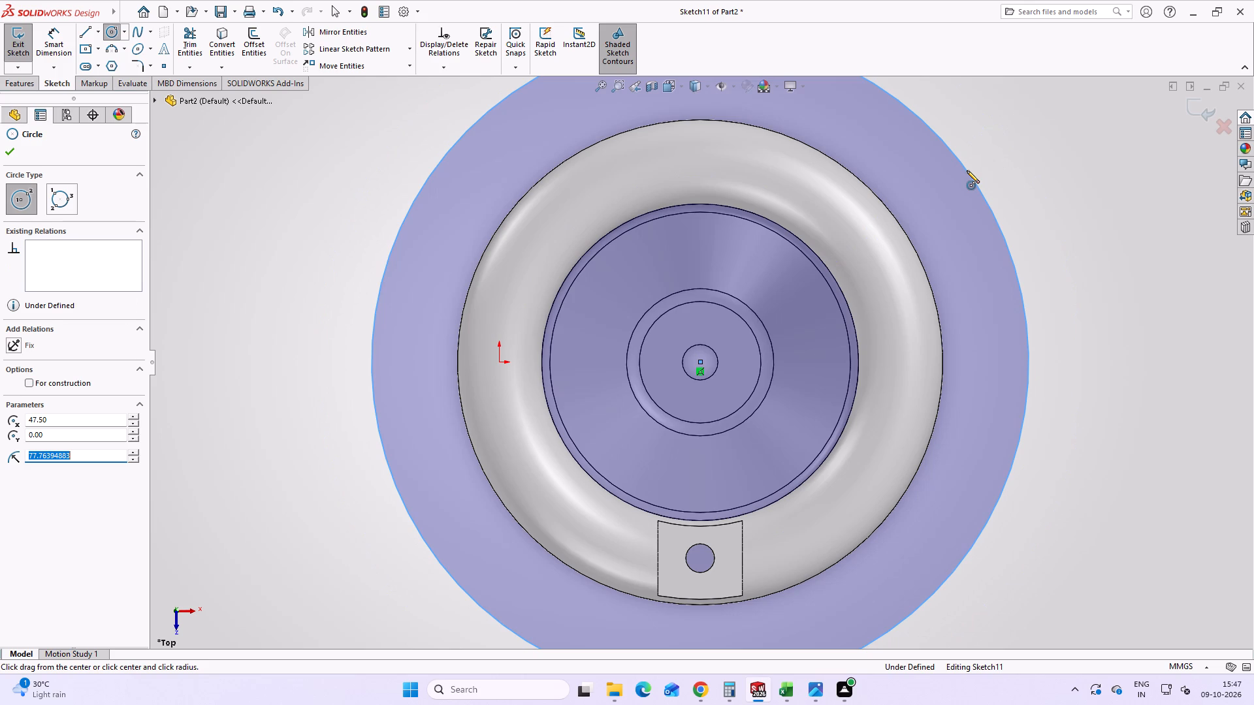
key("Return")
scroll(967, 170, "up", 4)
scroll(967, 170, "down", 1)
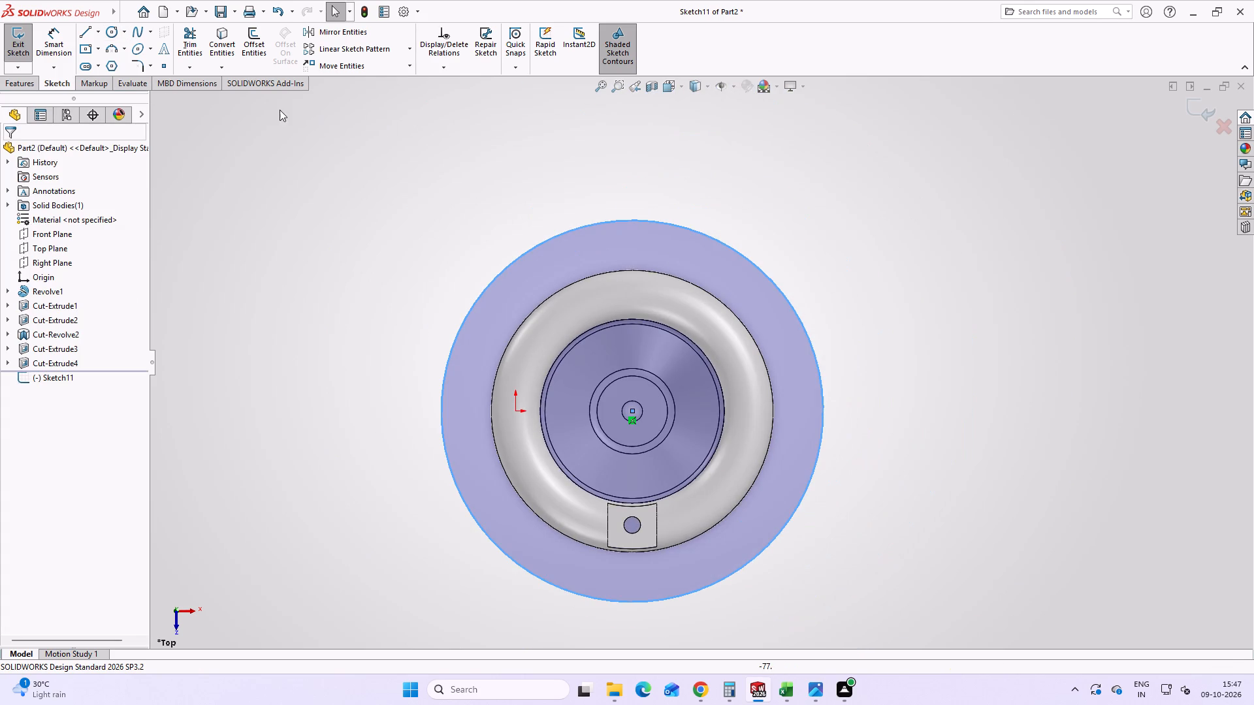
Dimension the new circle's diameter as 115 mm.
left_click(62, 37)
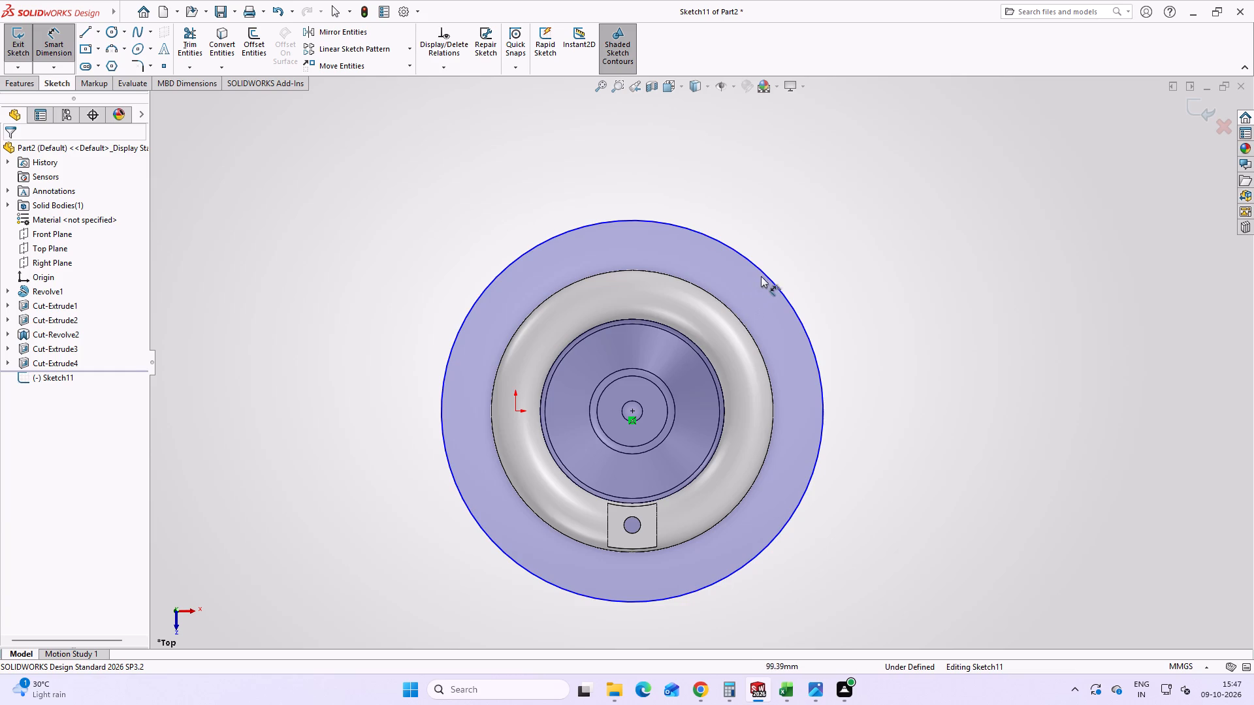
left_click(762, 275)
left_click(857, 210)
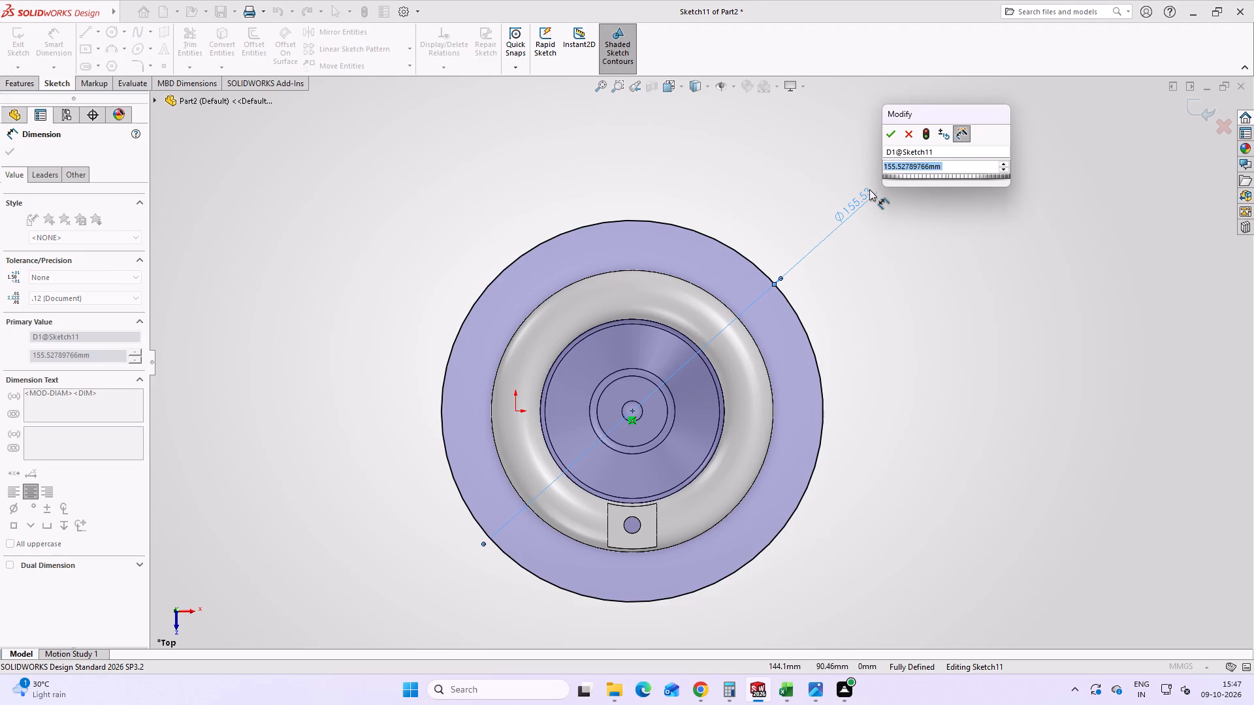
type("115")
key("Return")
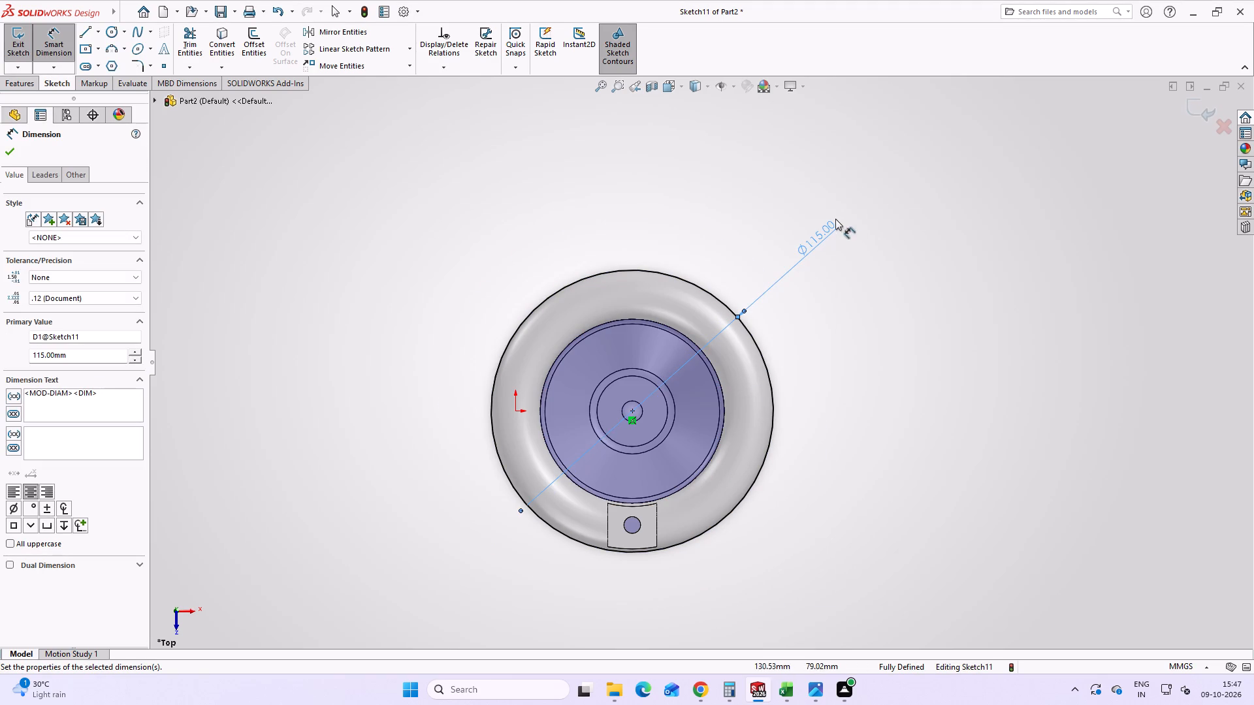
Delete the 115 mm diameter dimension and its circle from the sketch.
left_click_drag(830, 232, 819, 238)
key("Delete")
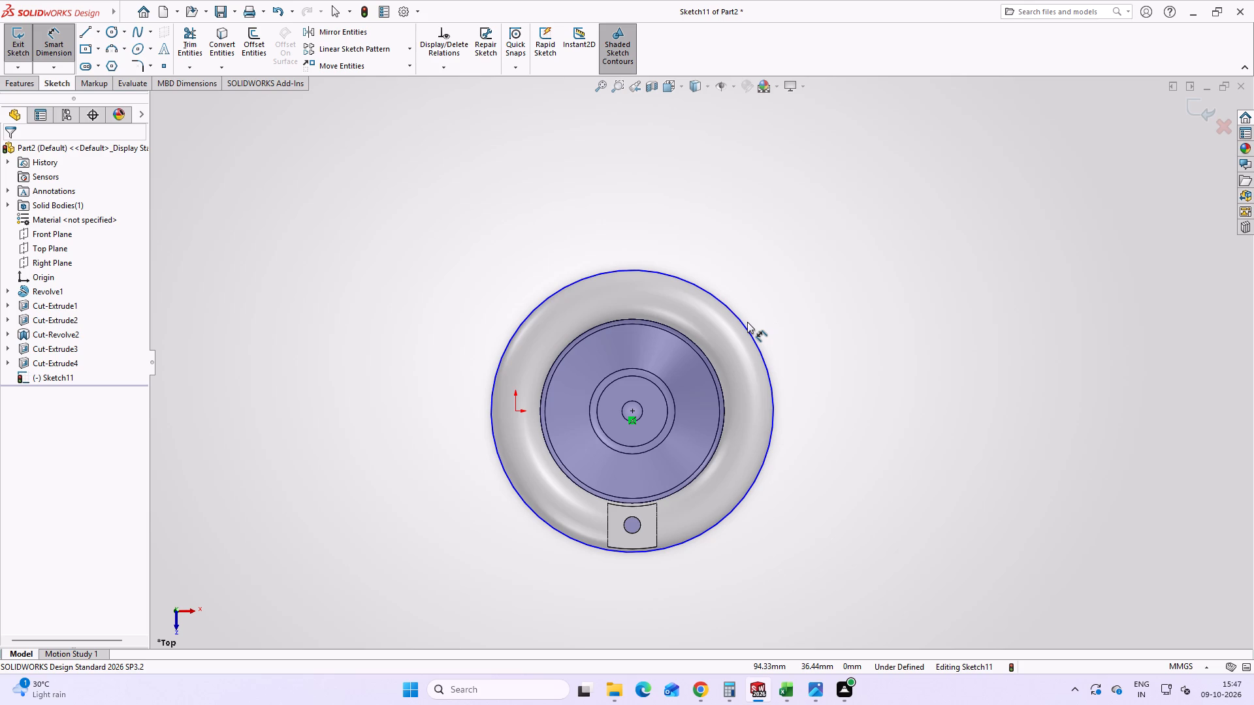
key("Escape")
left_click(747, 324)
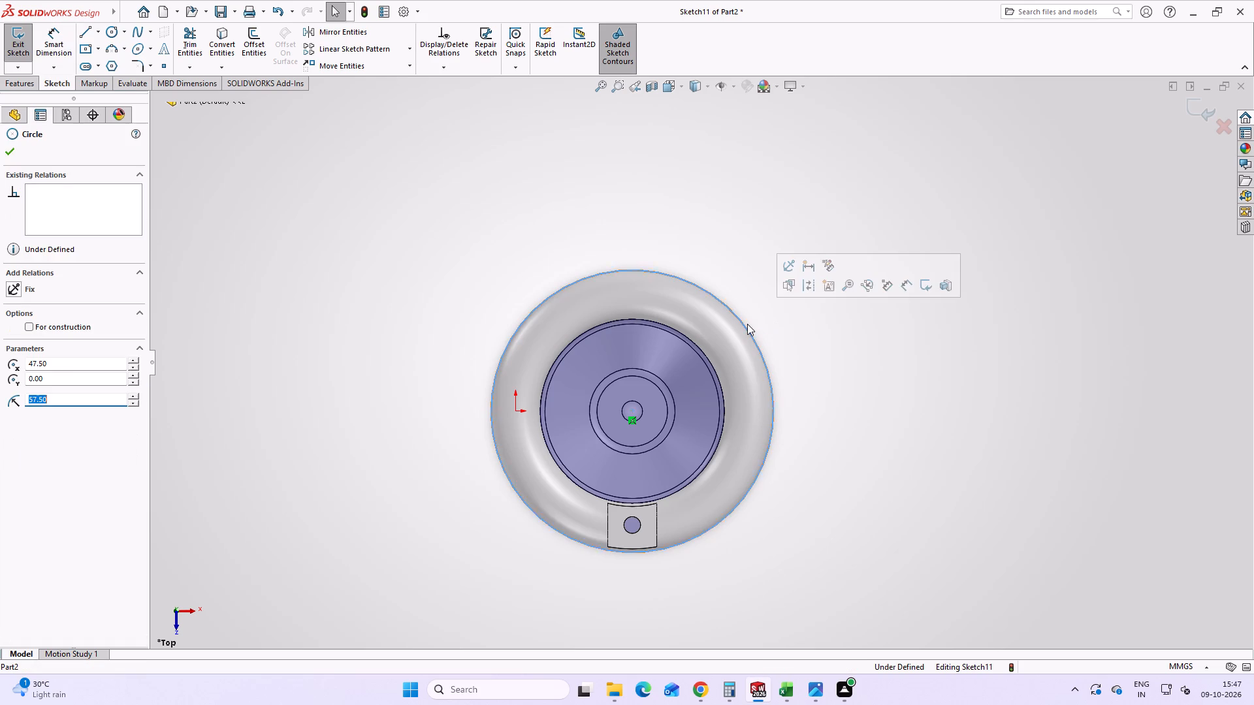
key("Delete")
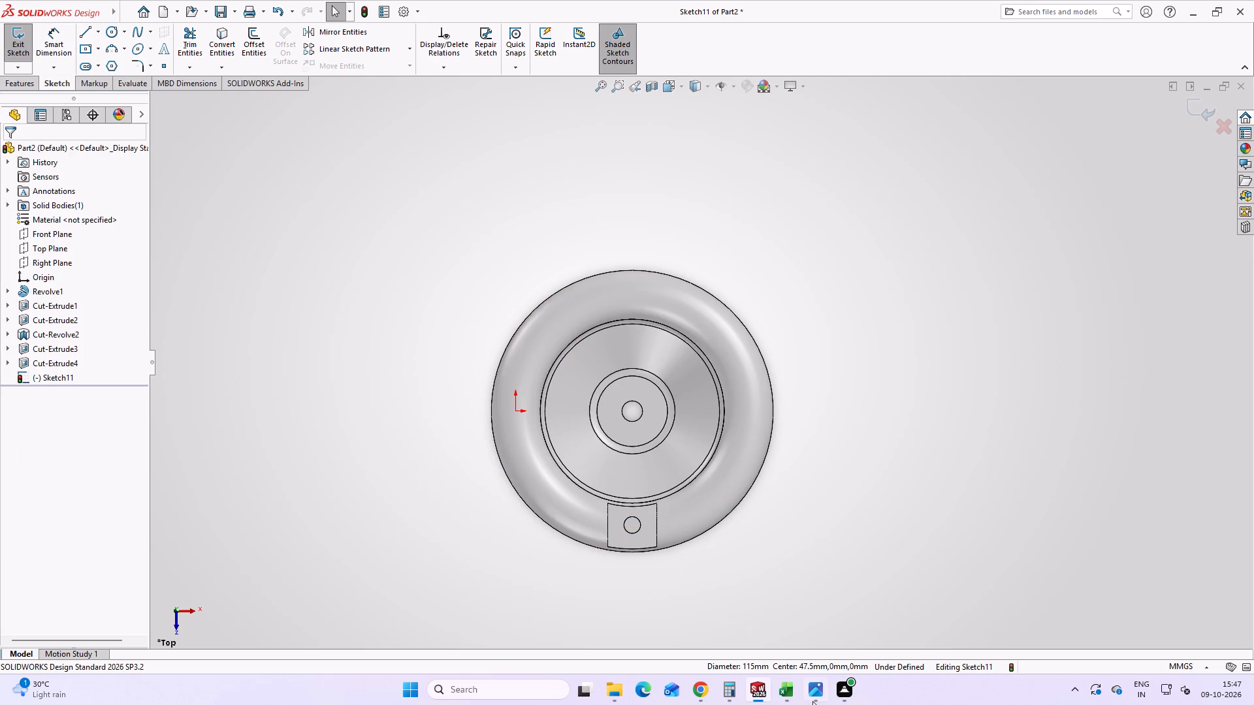
Examine the curved spoke openings and their dimensions in the HANDWHEEL.png drawing in Photos, comparing with the model and returning to SOLIDWORKS.
scroll(659, 462, "up", 2)
scroll(659, 462, "down", 5)
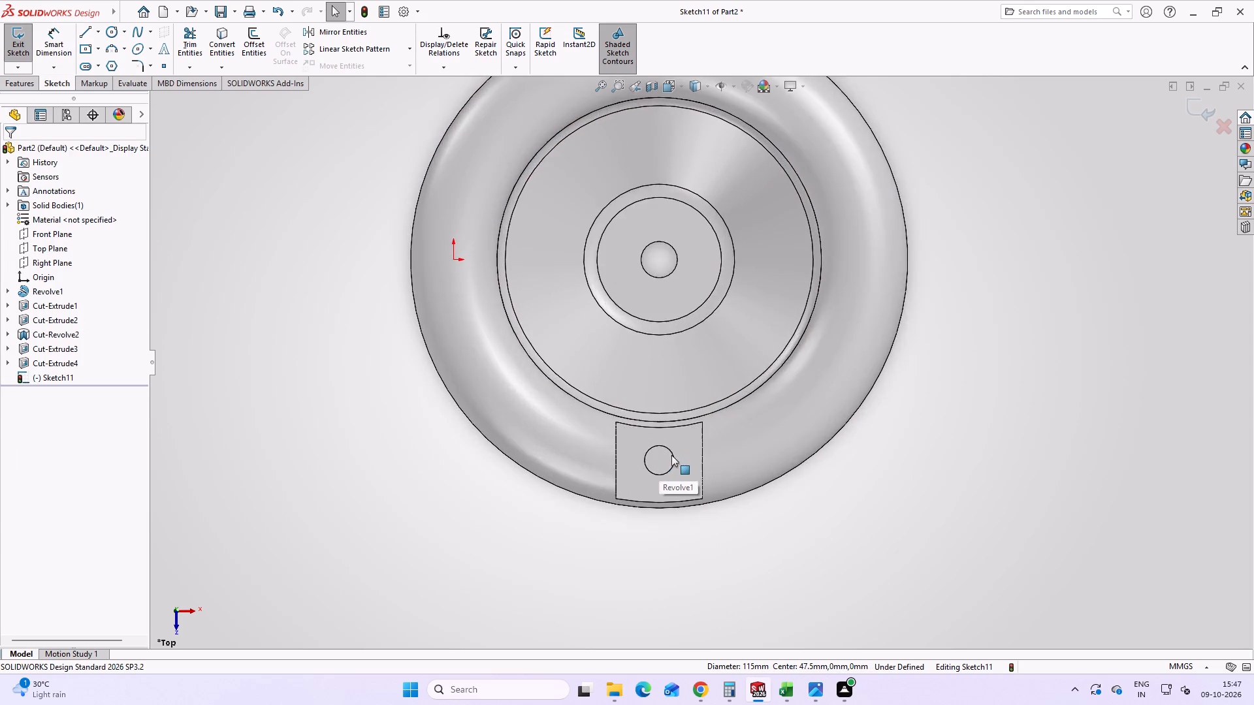
scroll(671, 456, "up", 2)
left_click(820, 693)
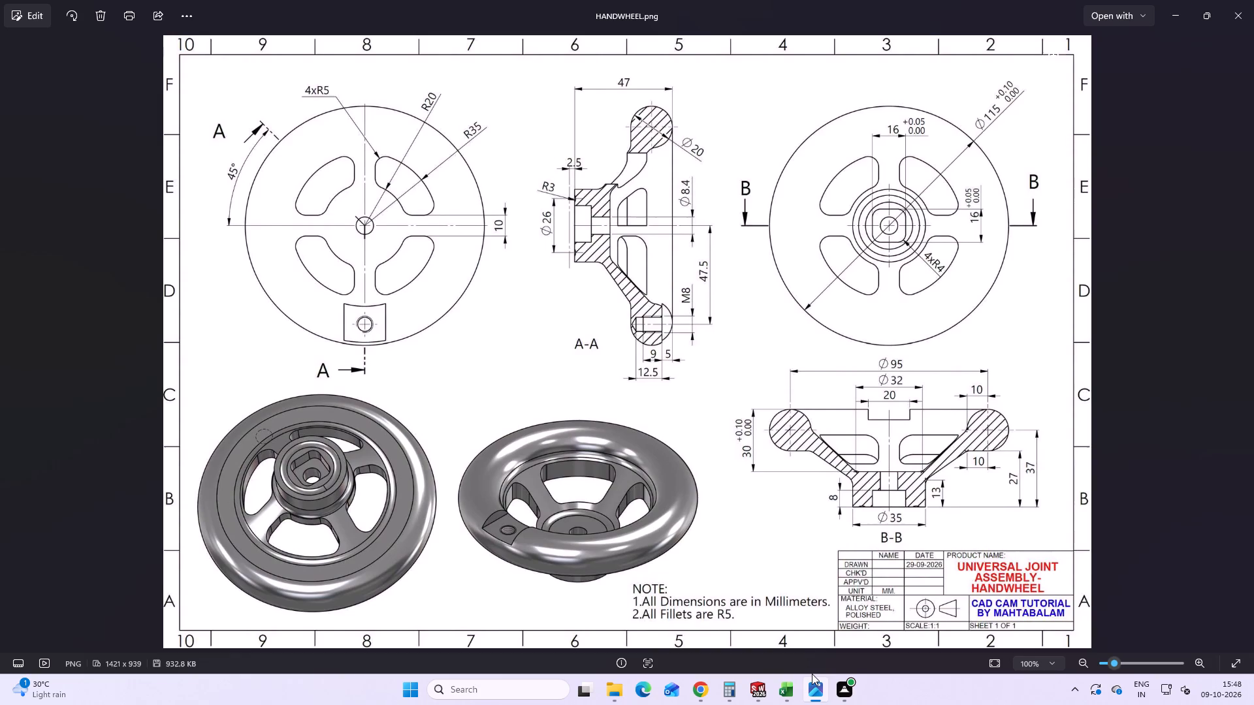
left_click(812, 674)
left_click(812, 674)
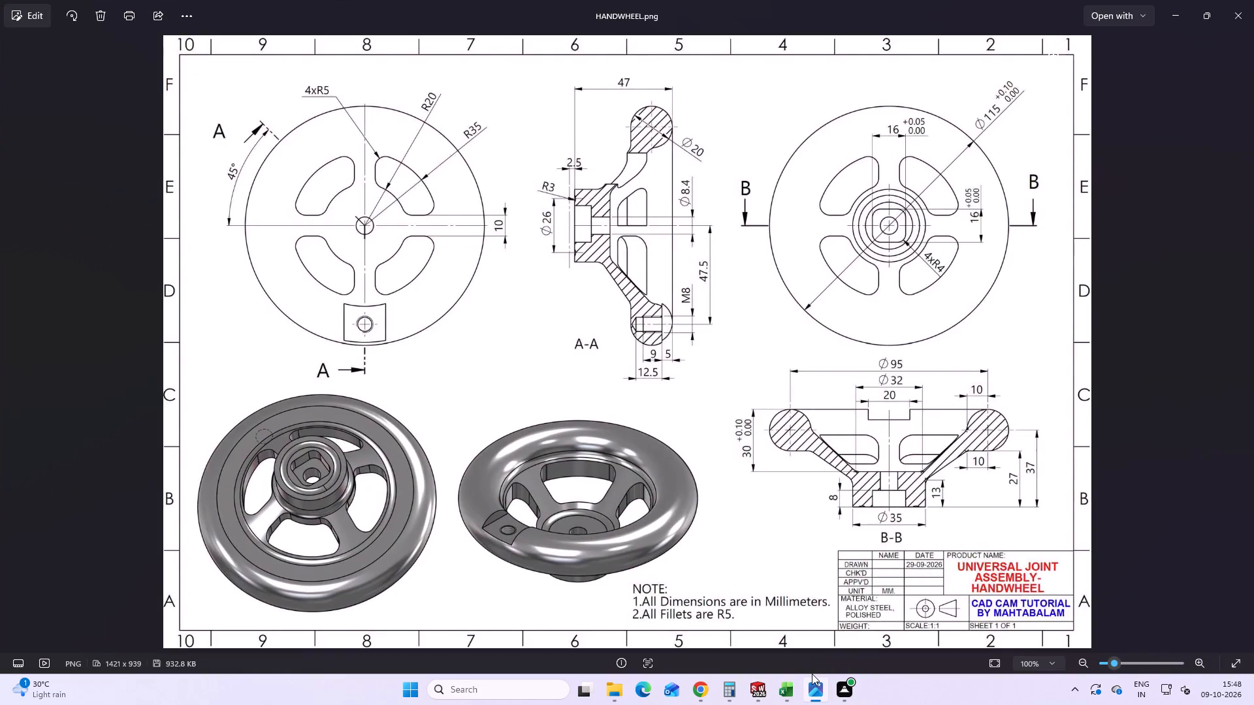
left_click(812, 674)
left_click(812, 674)
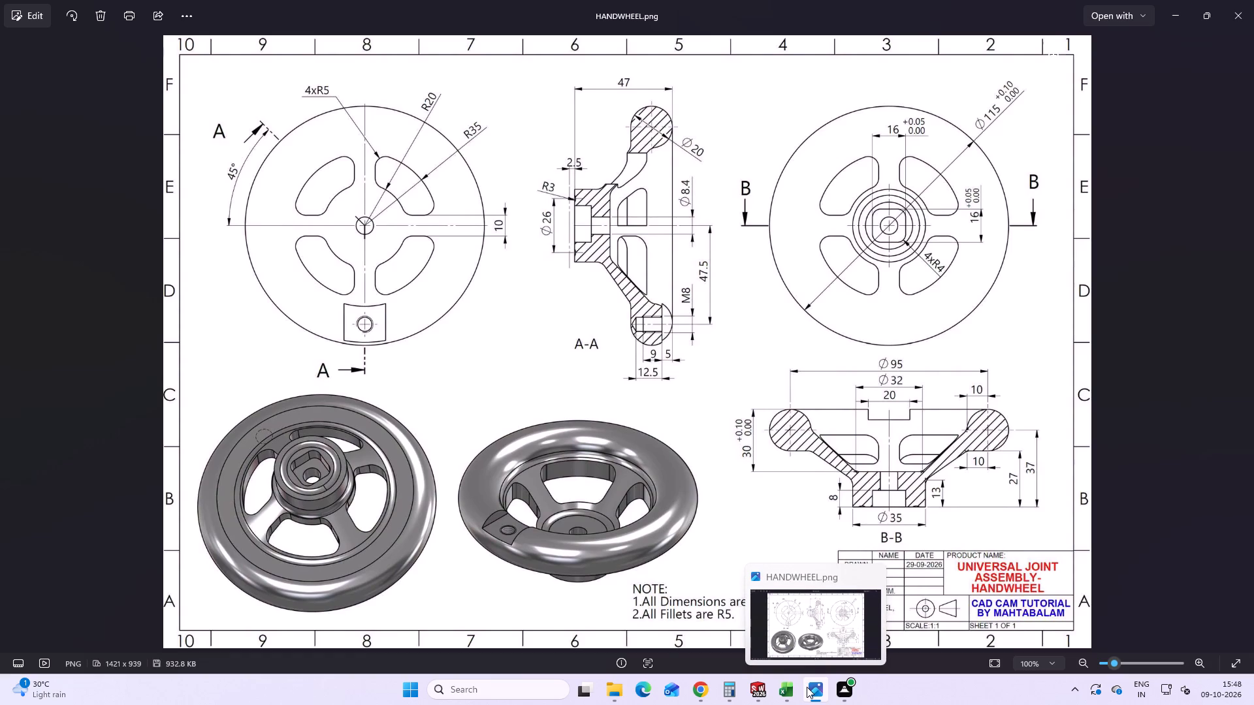
left_click(752, 510)
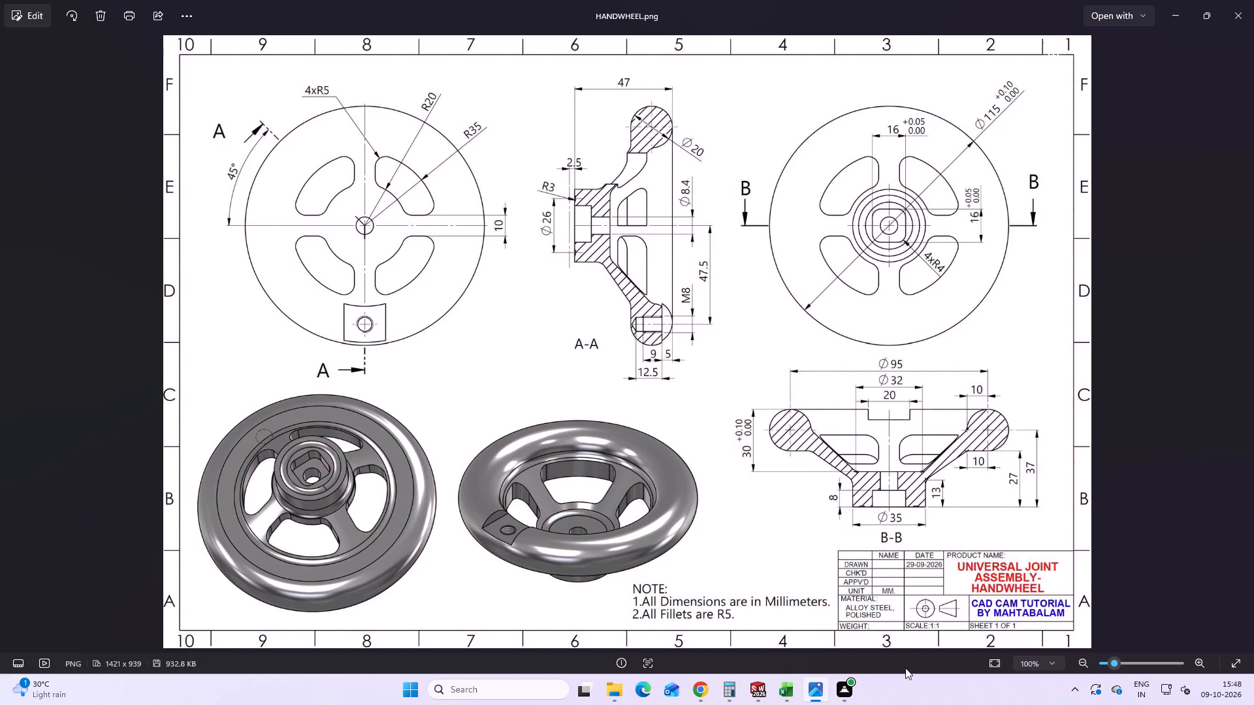
left_click(805, 689)
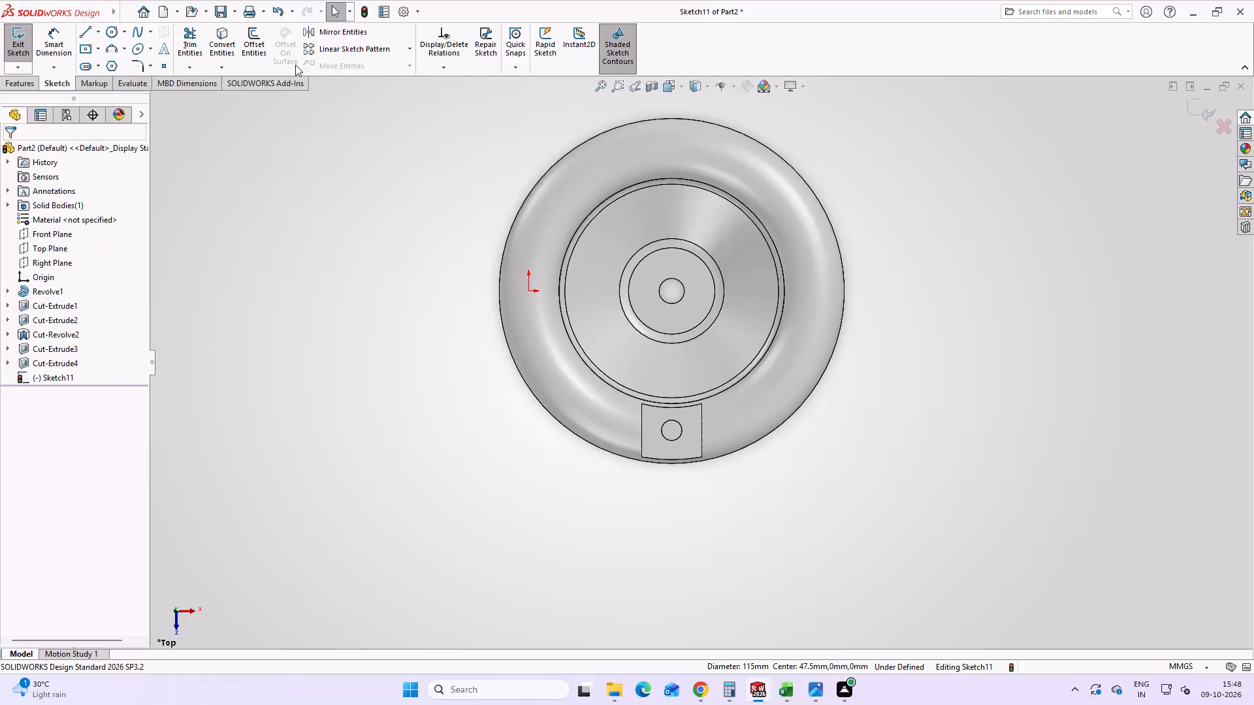
left_click(100, 67)
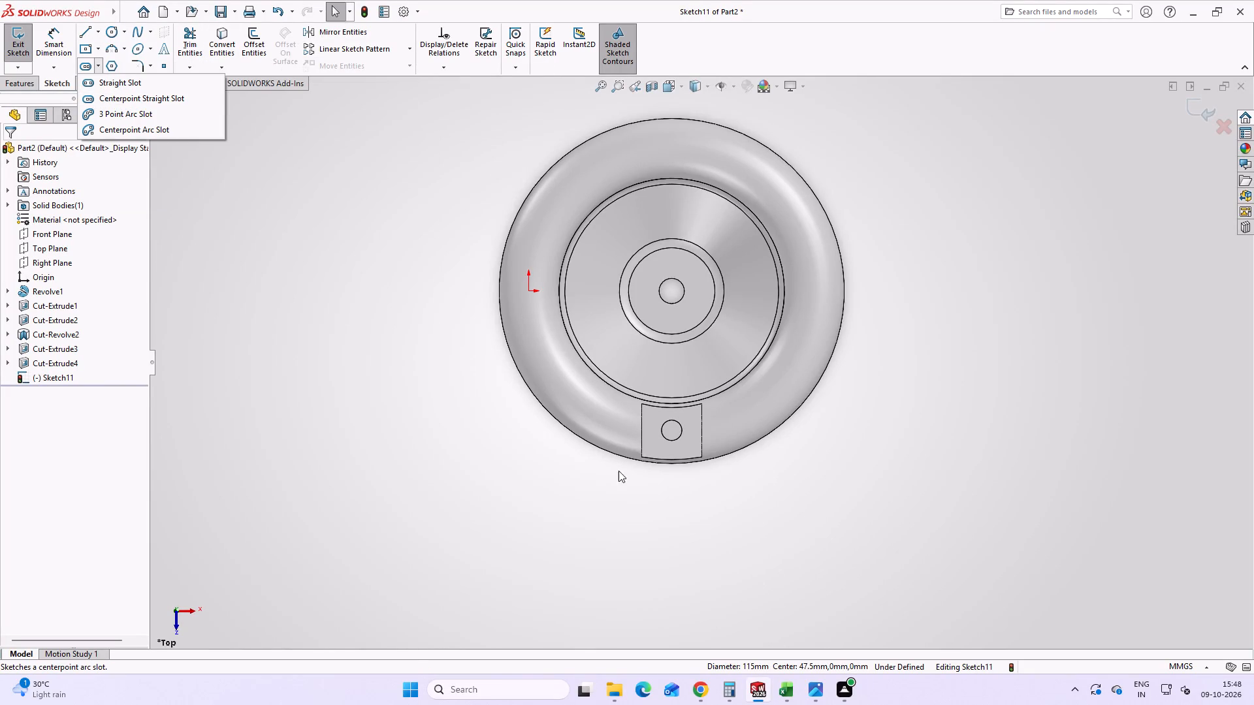
left_click(903, 546)
left_click(824, 681)
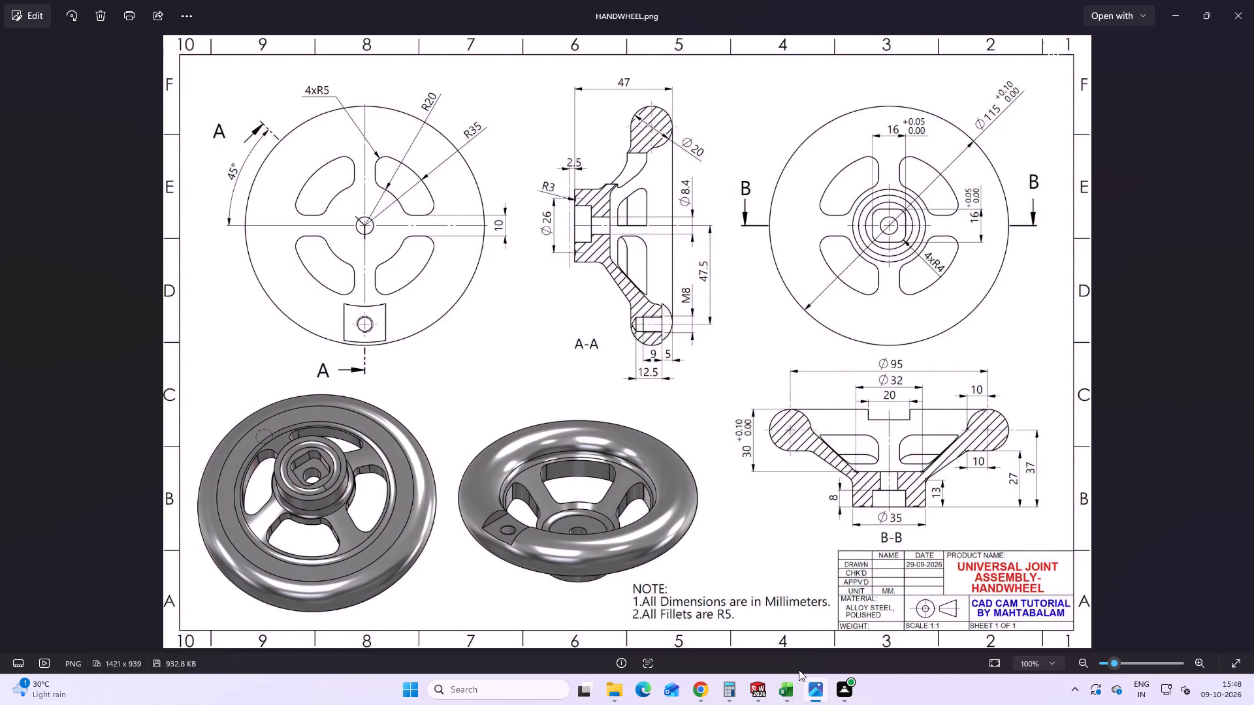
left_click(802, 687)
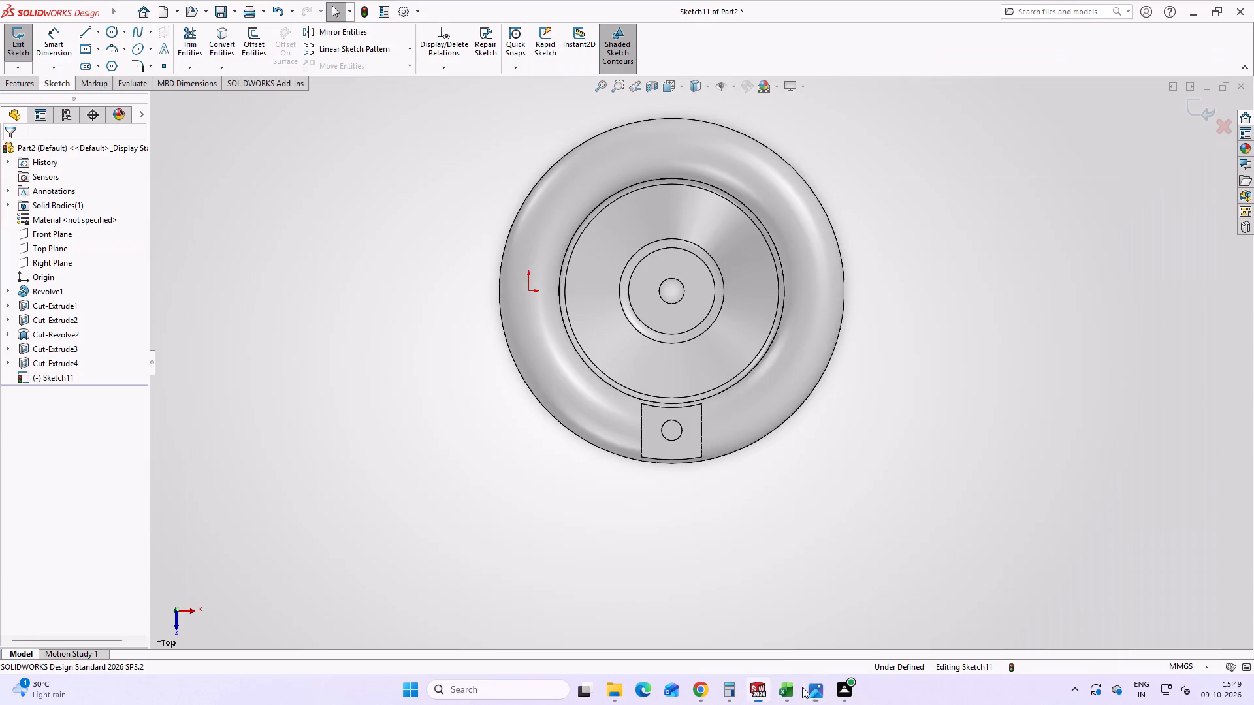
Sketch a circle with a 35 mm radius centred on the hub hole.
left_click(114, 31)
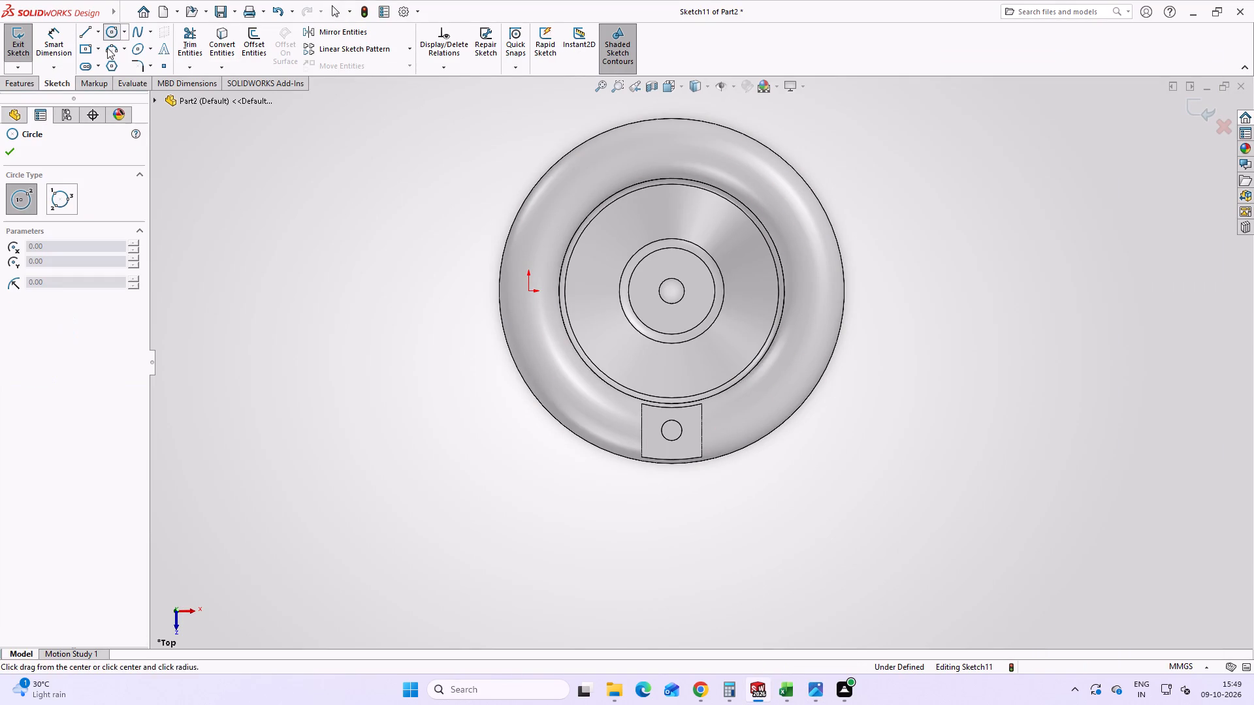
left_click(673, 292)
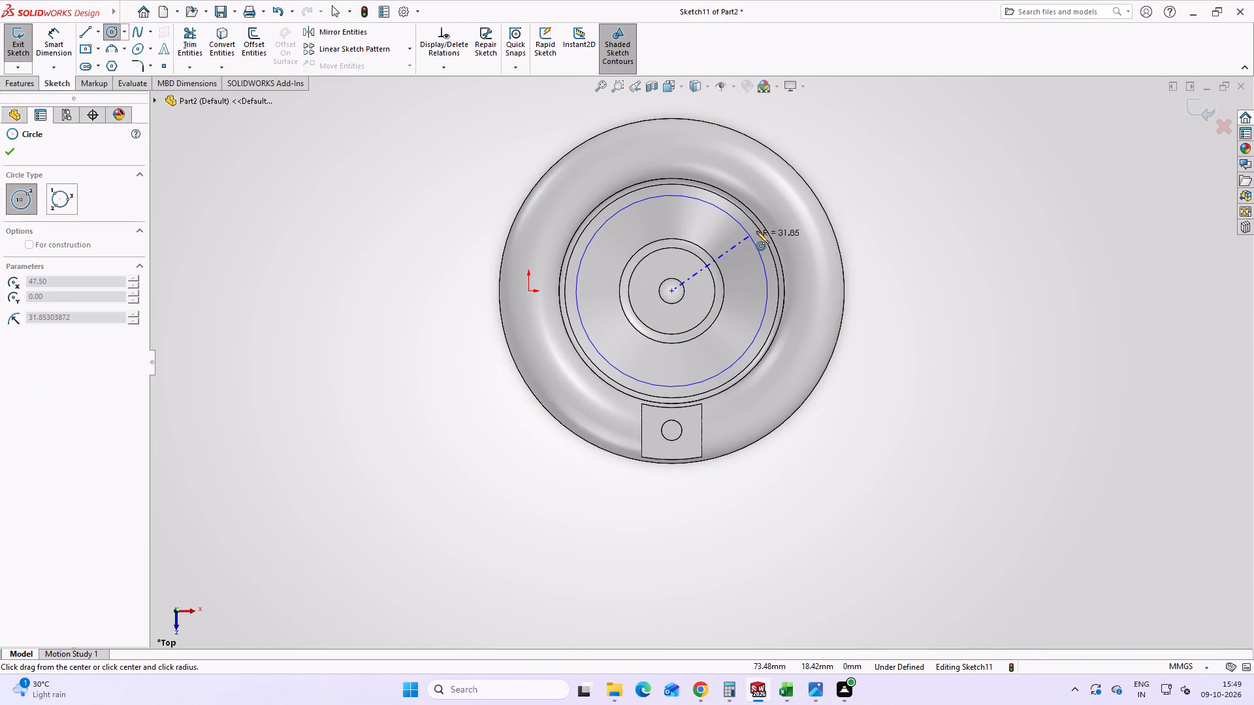
left_click(741, 245)
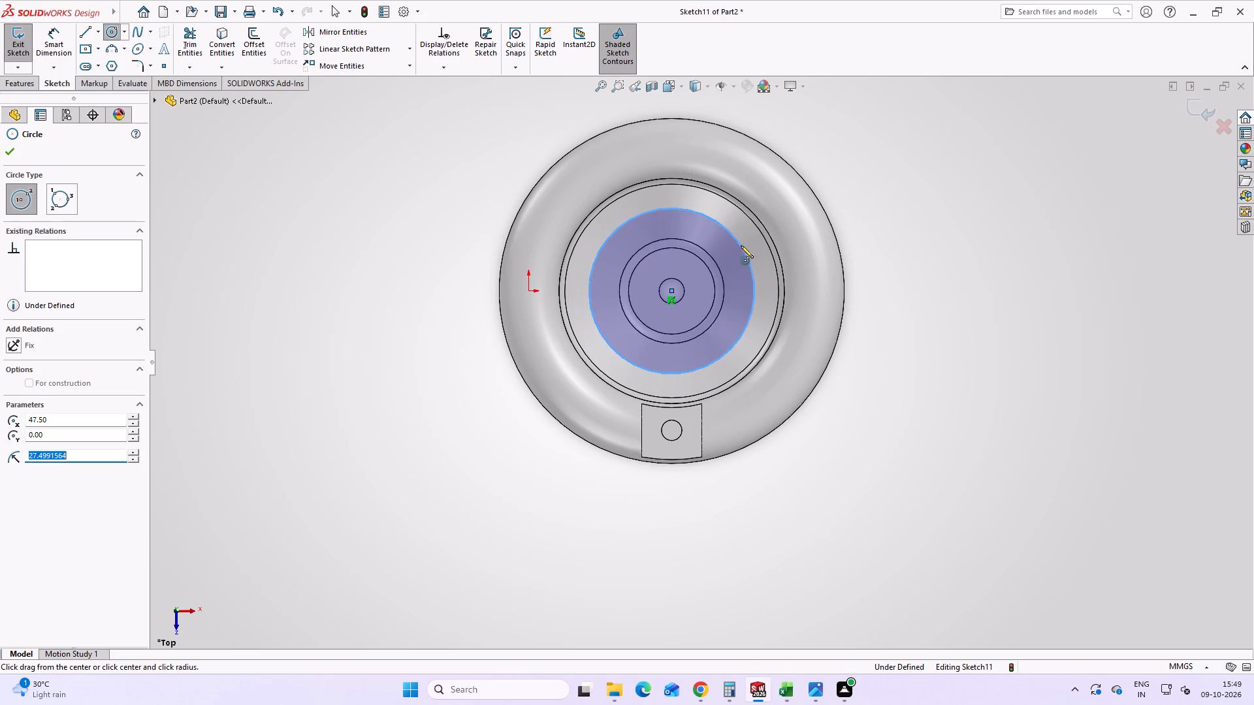
type("35")
key("Return")
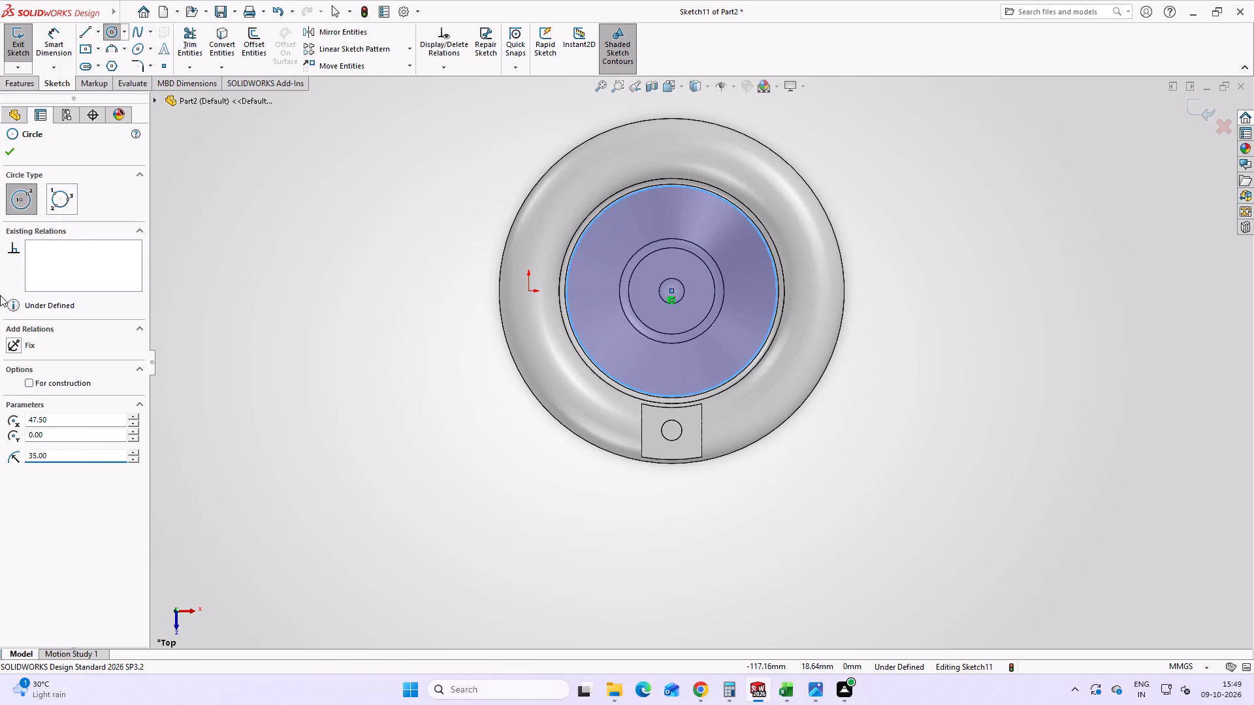
left_click(13, 152)
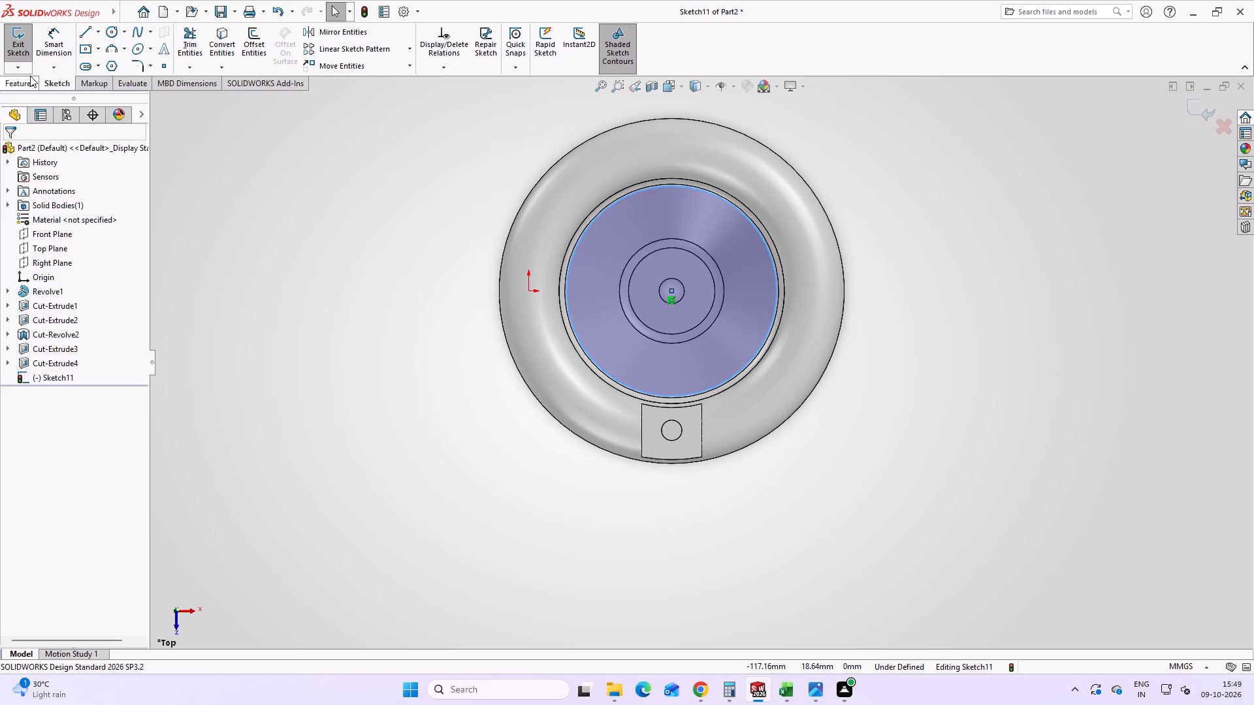
Dimension the outer sketch circle at 70 mm diameter, checking the HANDWHEEL.png drawing, and display the dimension as a radius.
left_click(51, 38)
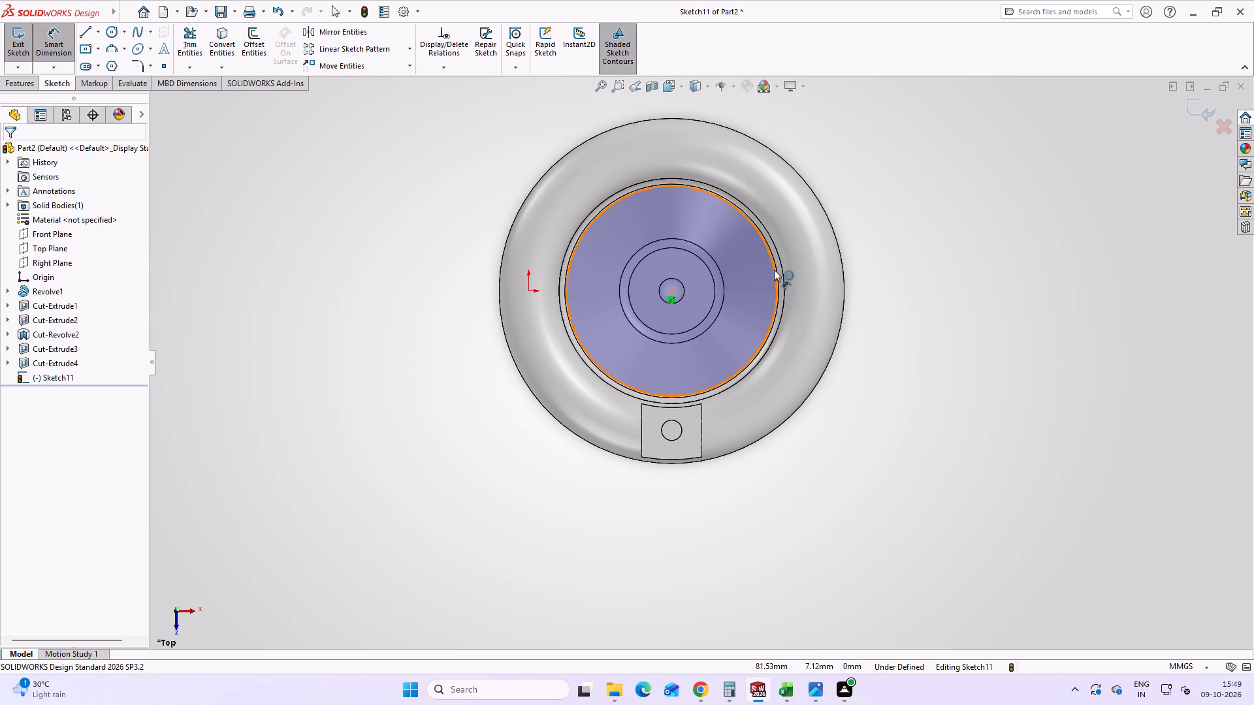
left_click(774, 270)
left_click(902, 165)
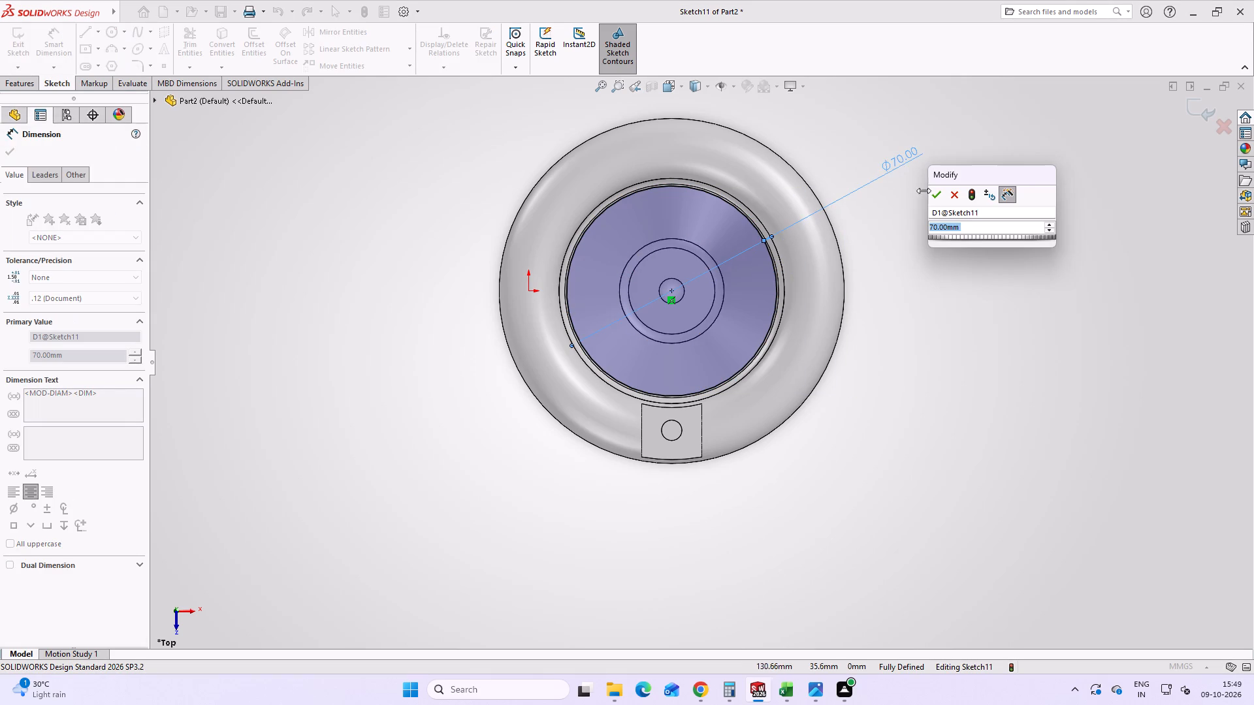
left_click(808, 692)
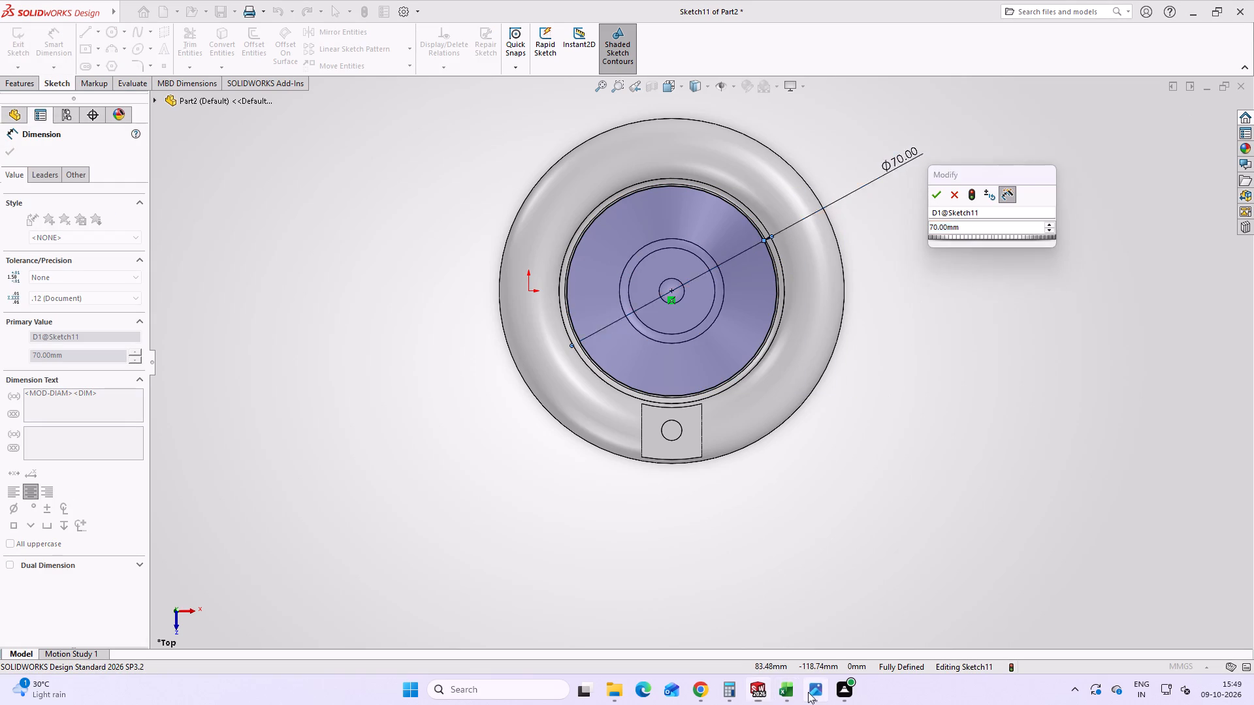
left_click(808, 692)
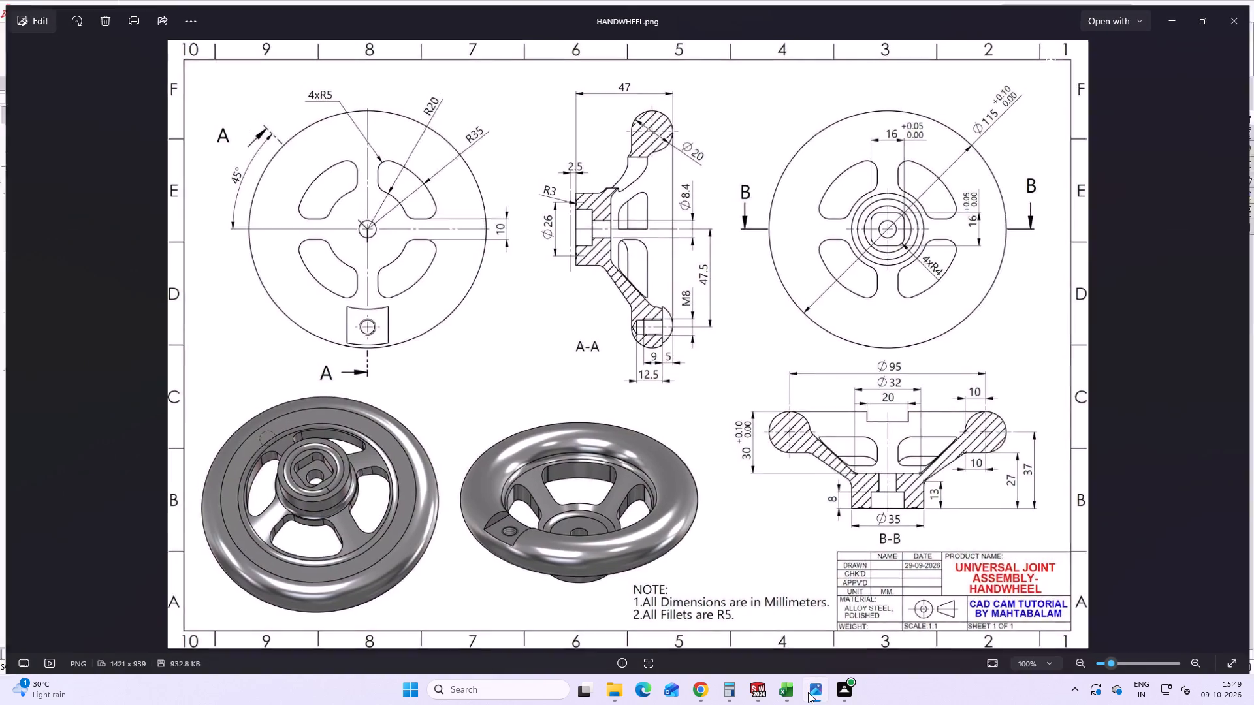
left_click(936, 189)
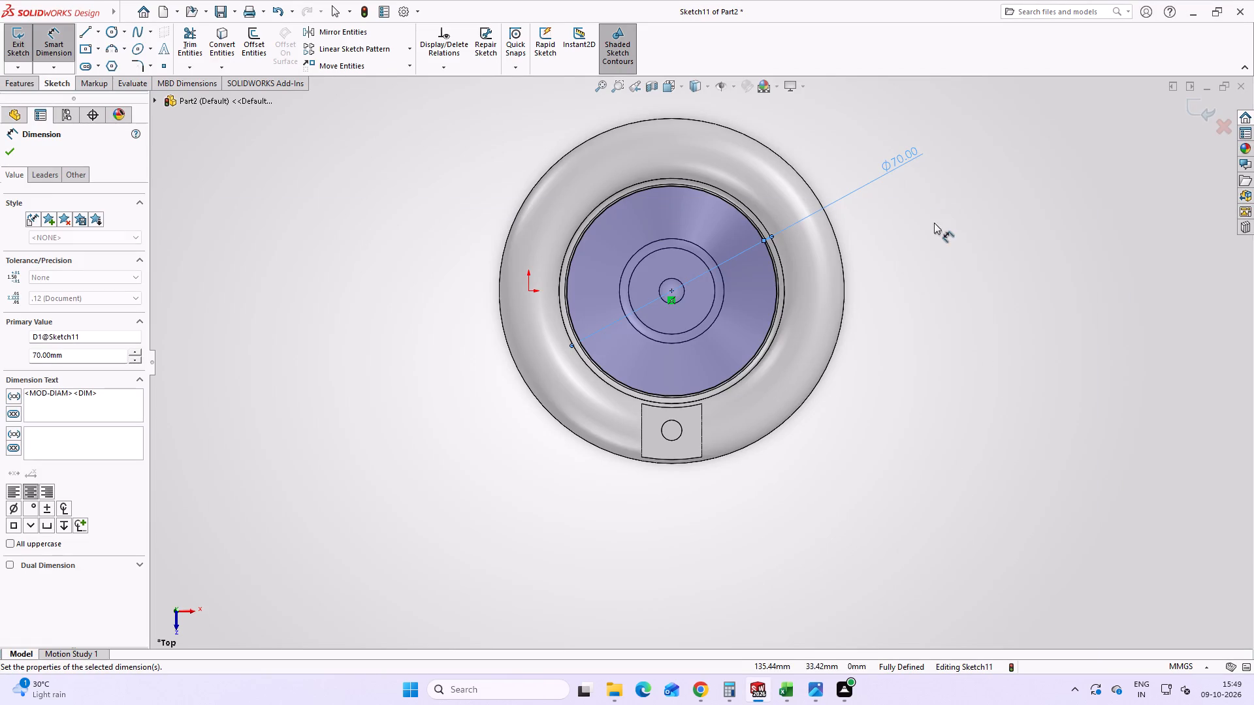
left_click(909, 154)
right_click(909, 154)
left_click(924, 118)
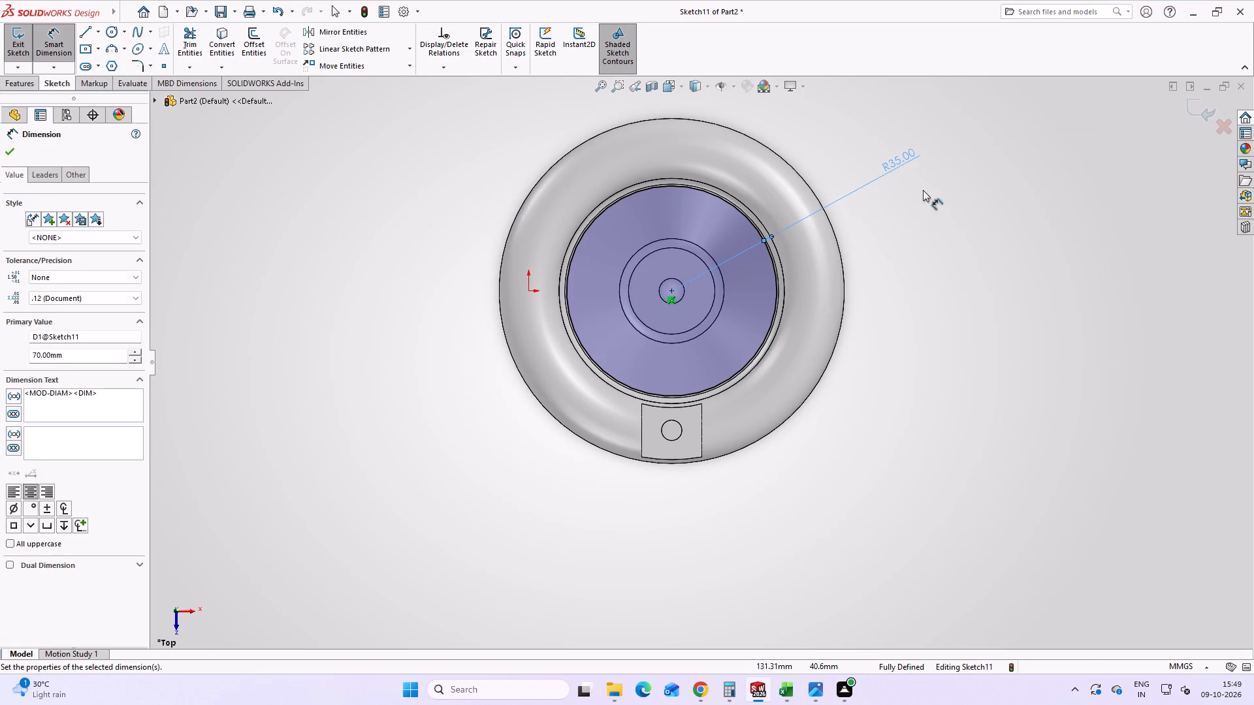
left_click(923, 208)
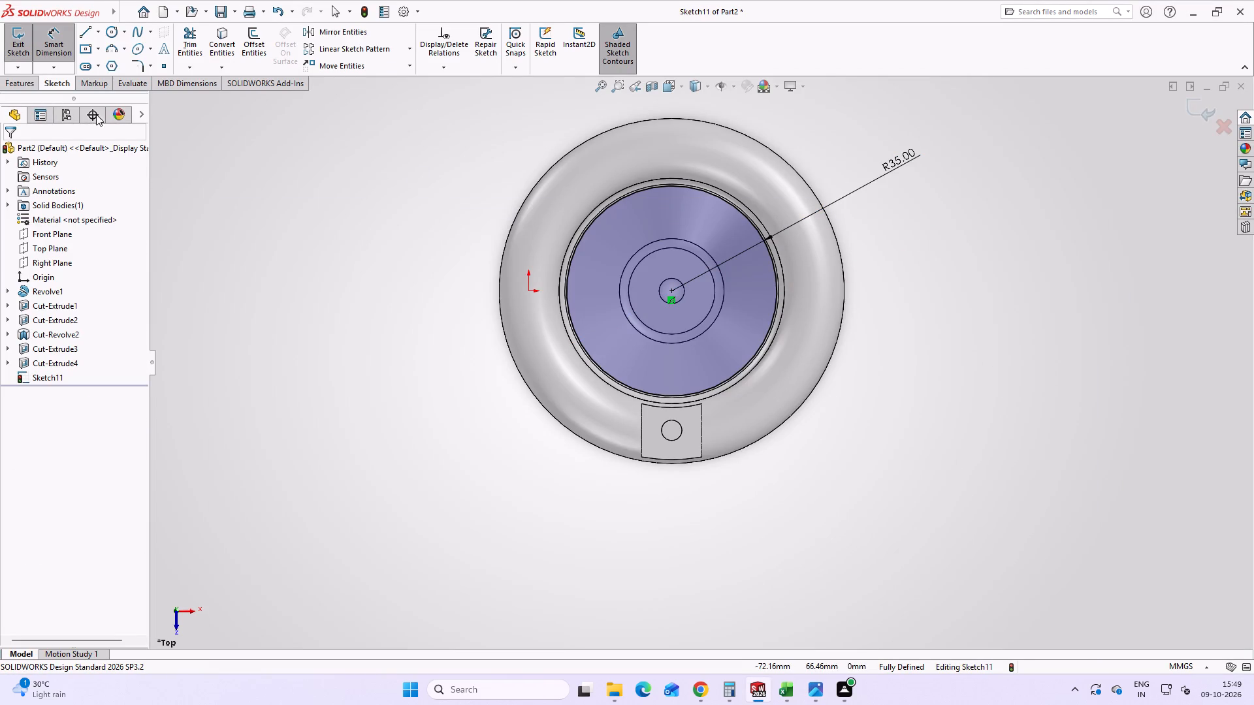
key("Escape")
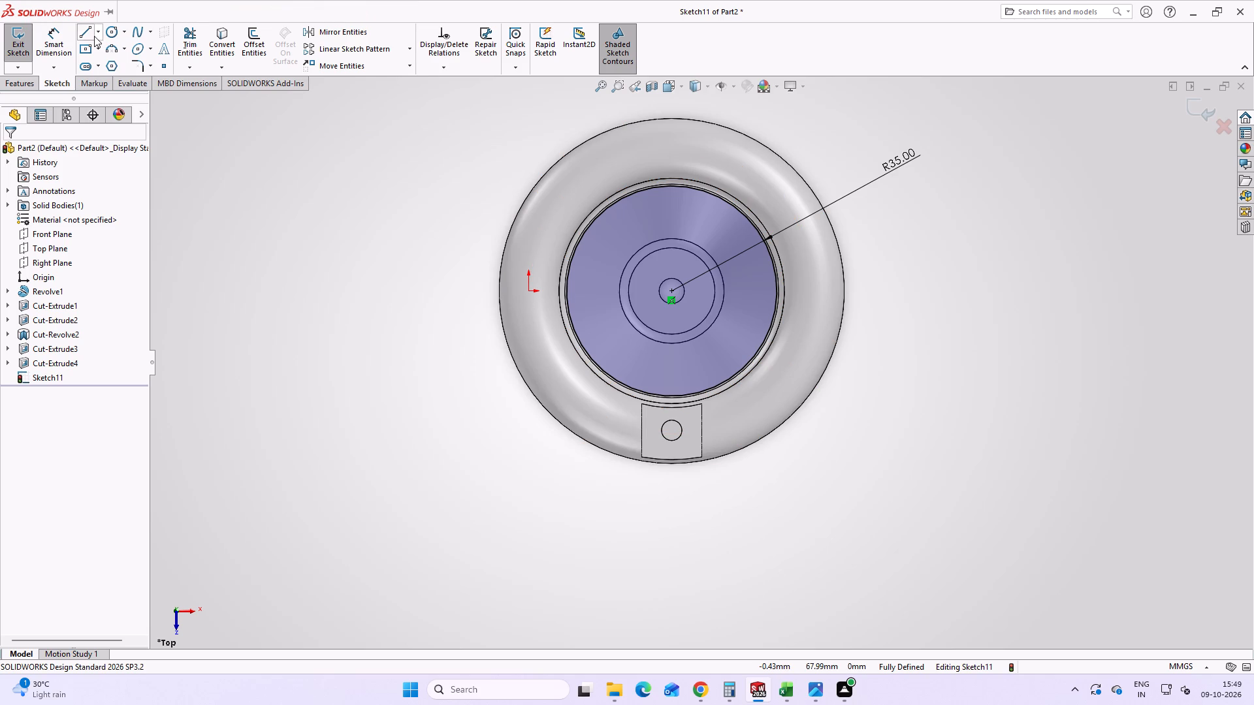
Sketch a smaller circle with a radius of about 27 mm centred on the hub hole.
left_click(112, 32)
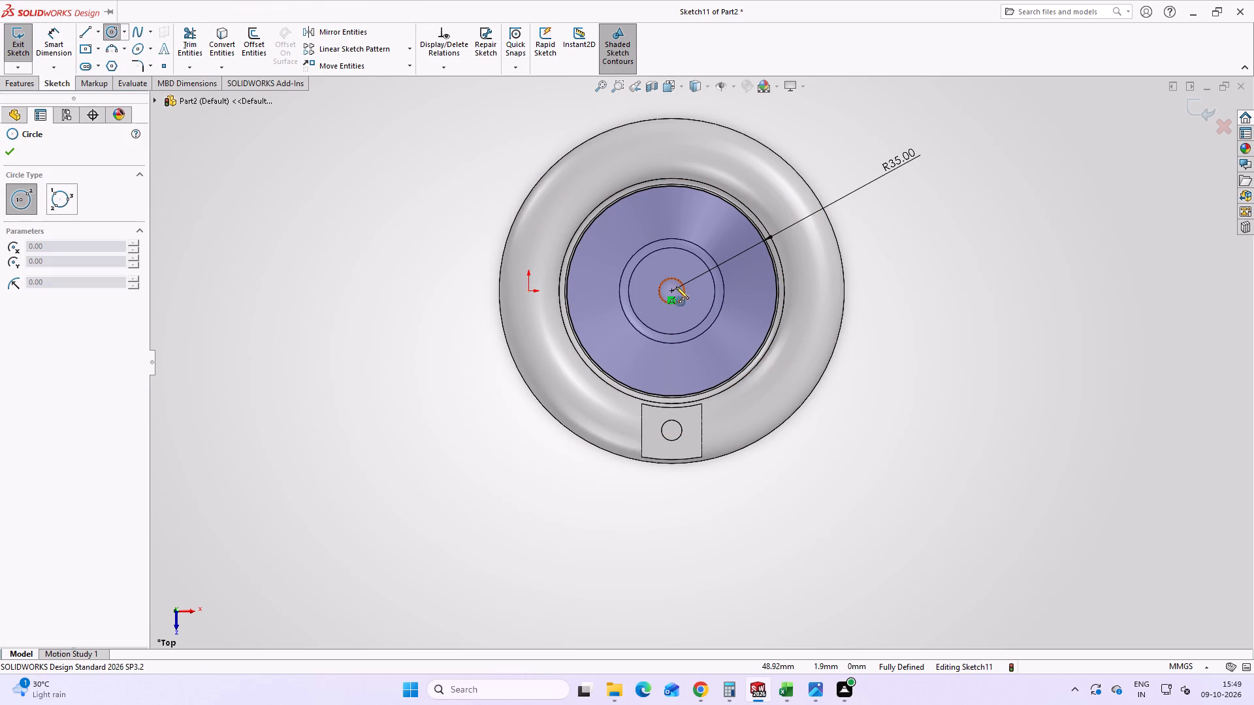
left_click(675, 290)
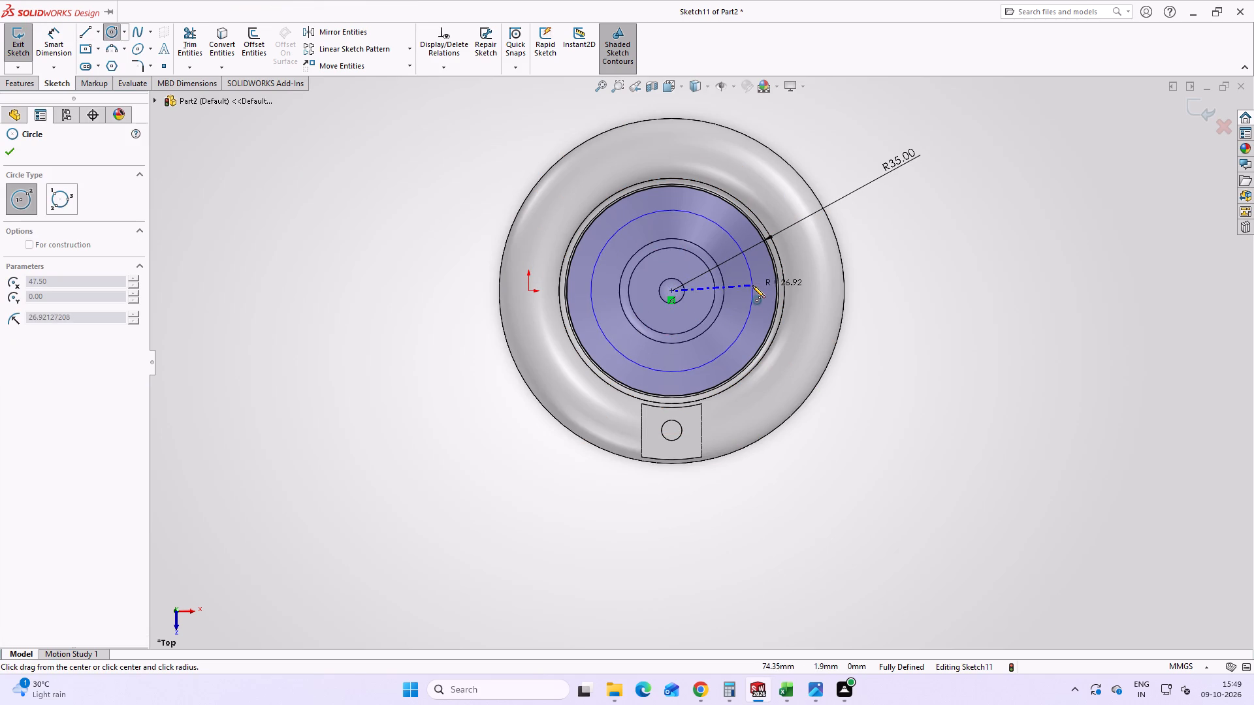
left_click(752, 285)
key("Escape")
Dimension the inner circle at 40 mm diameter, checking the HANDWHEEL.png drawing in Photos, and display the dimension as a radius.
left_click(42, 19)
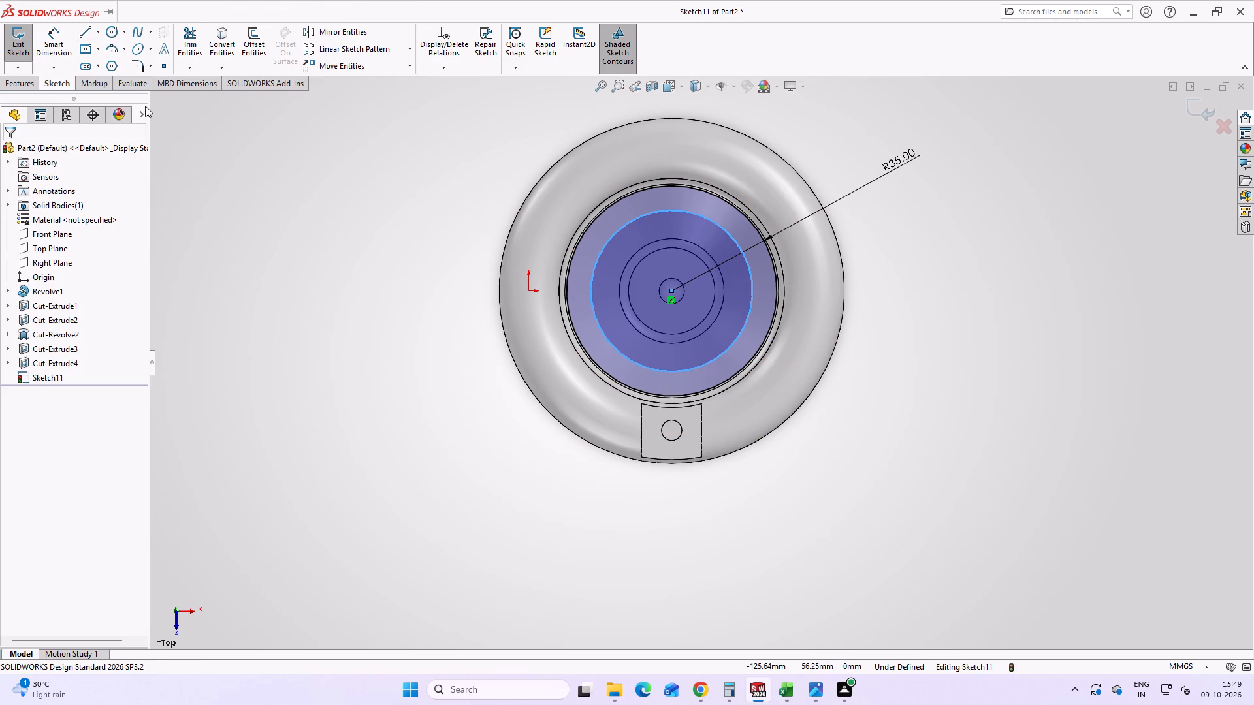
left_click(60, 41)
left_click(751, 311)
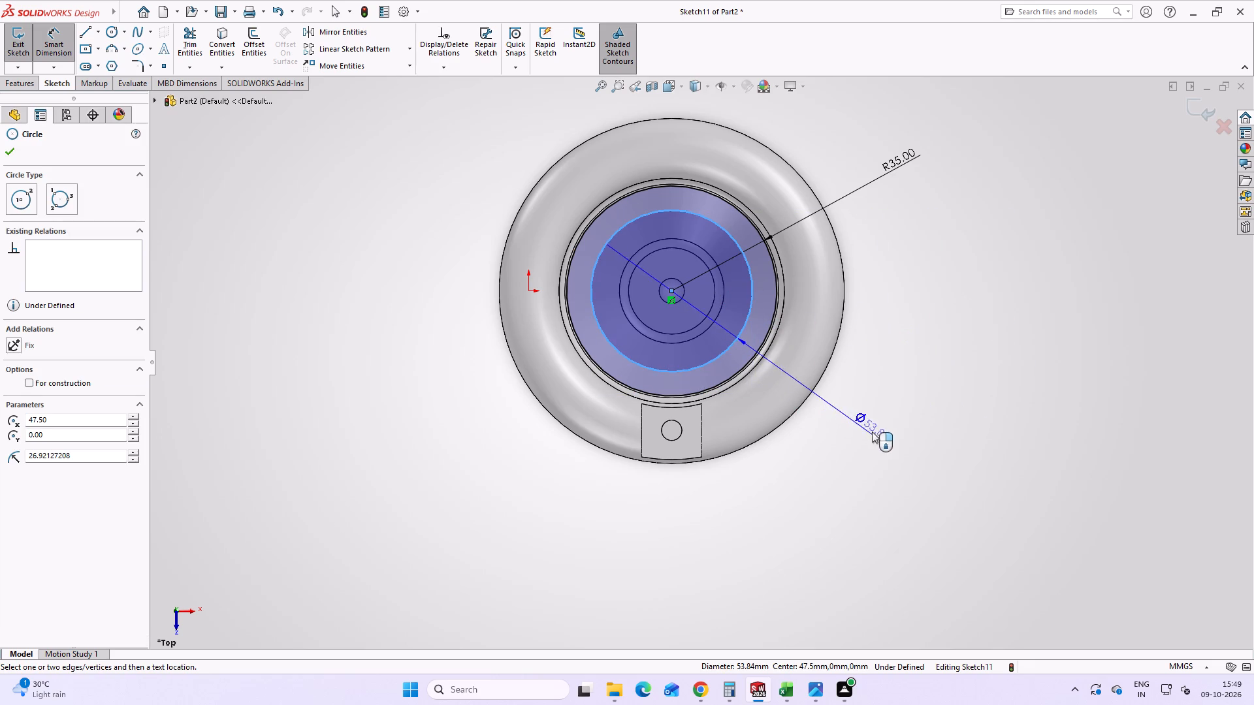
left_click(912, 431)
left_click(820, 704)
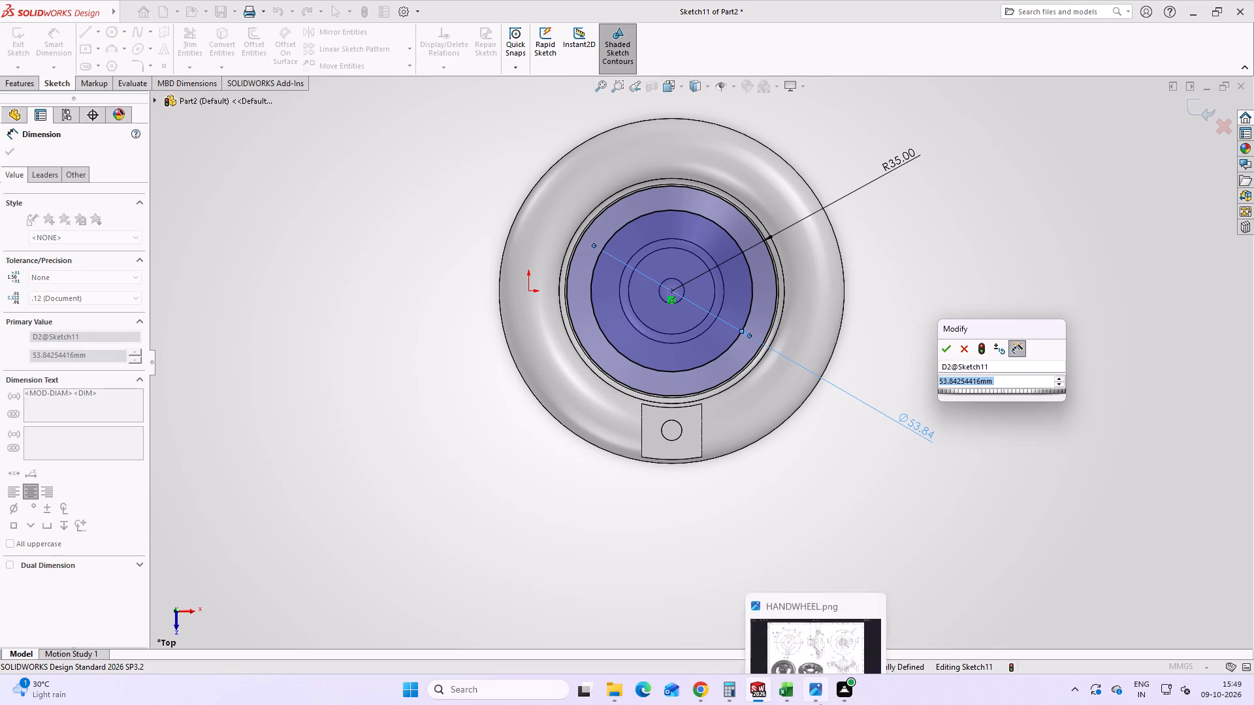
left_click(820, 704)
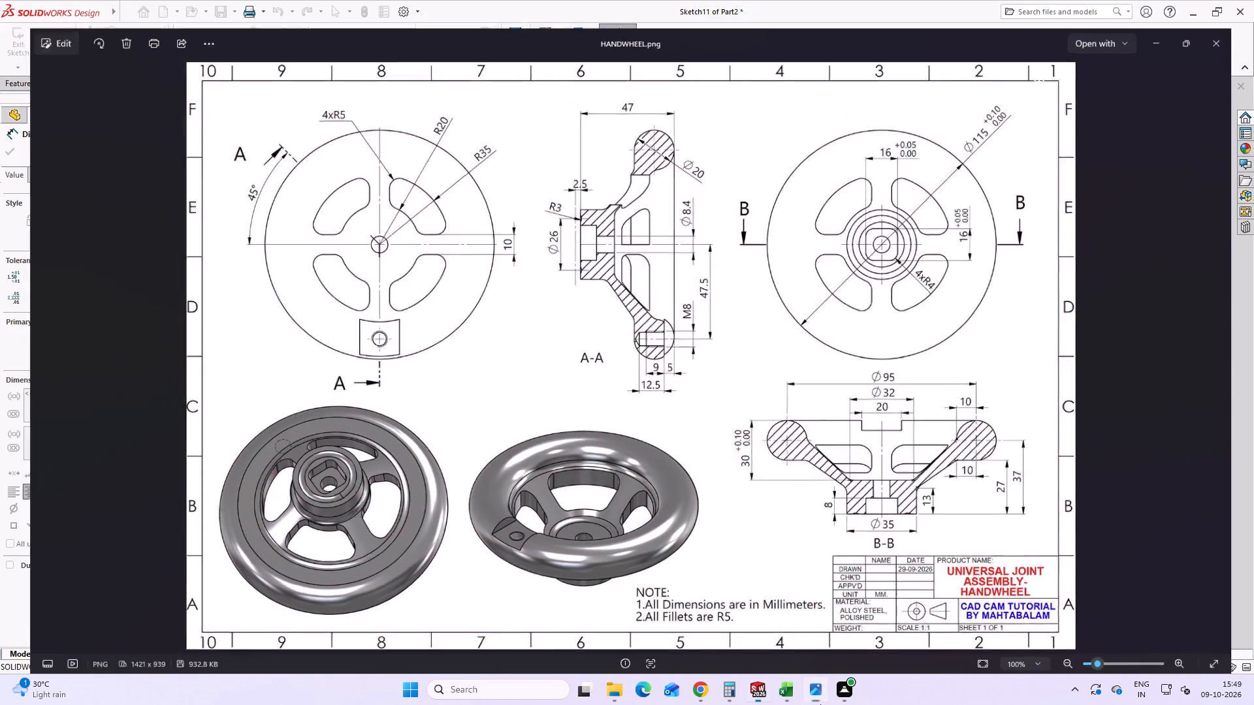
left_click(950, 379)
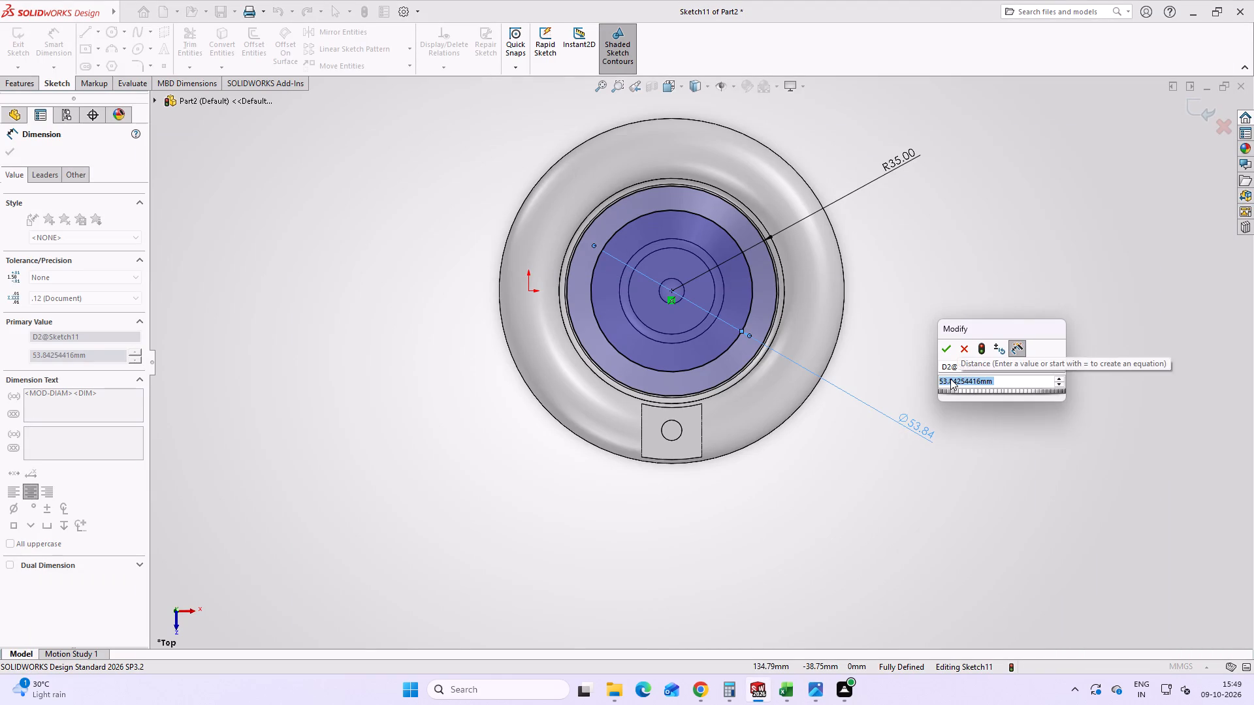
type("40")
key("Return")
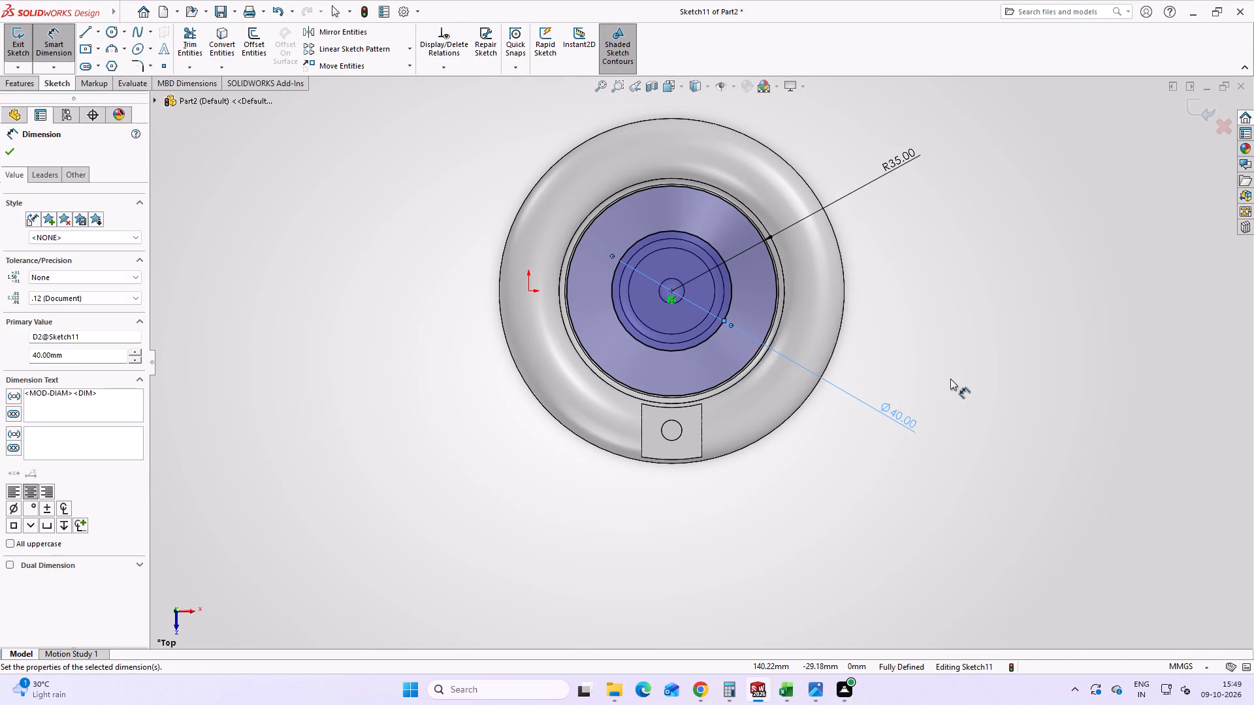
left_click(897, 415)
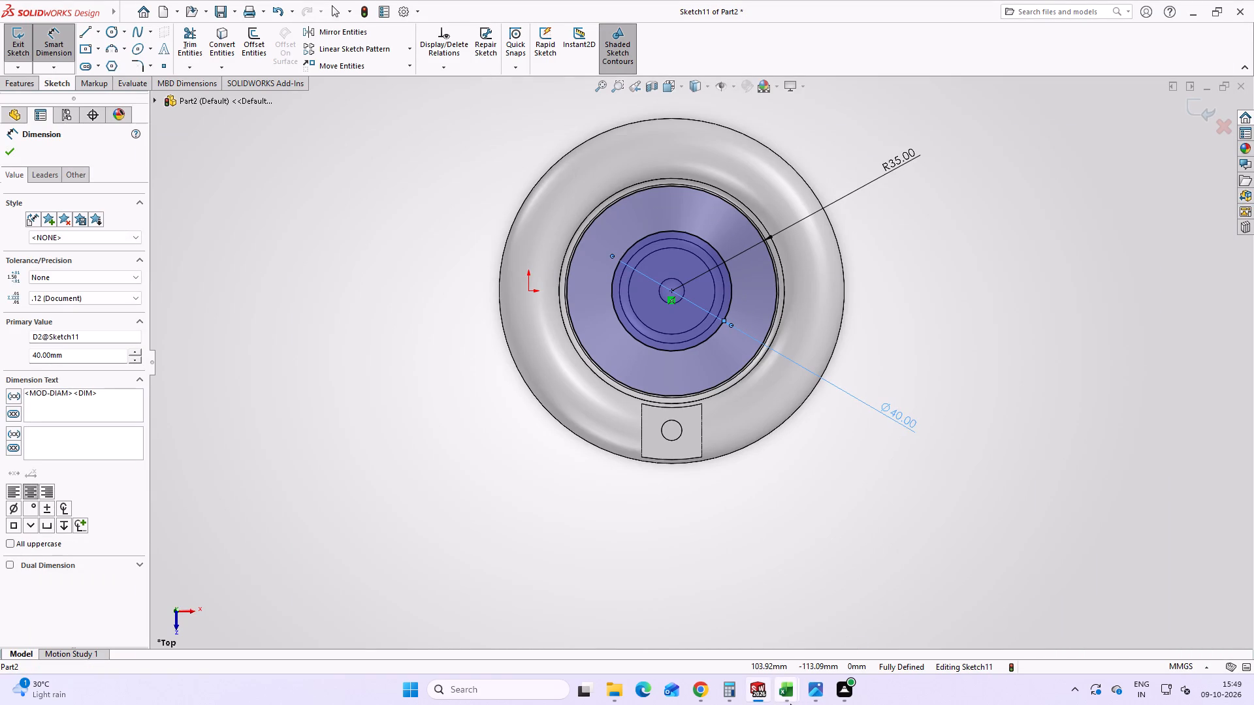
left_click(808, 687)
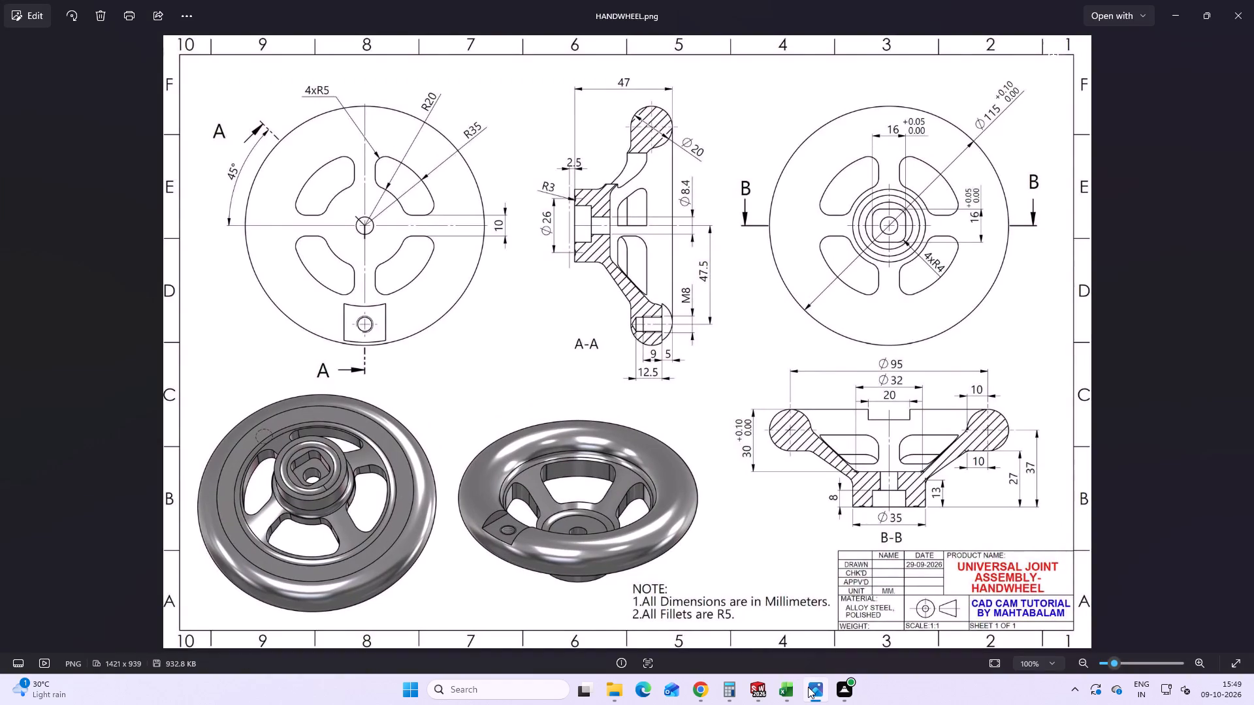
left_click(808, 687)
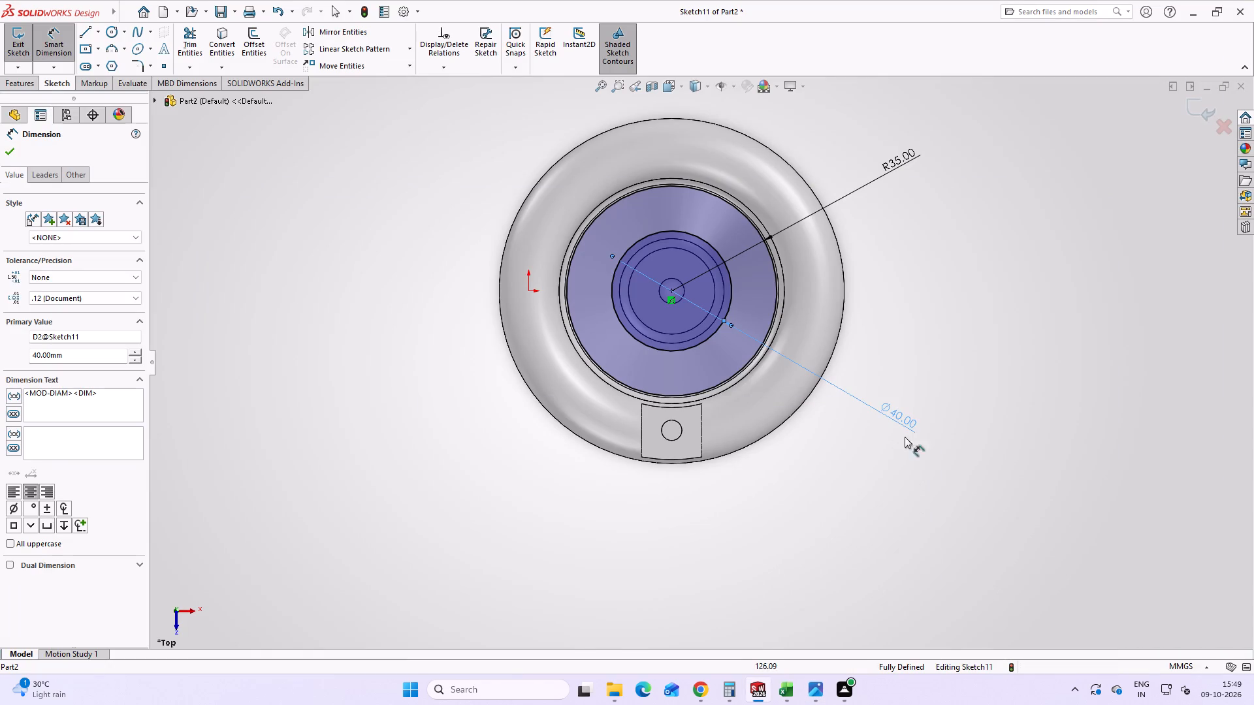
right_click(901, 417)
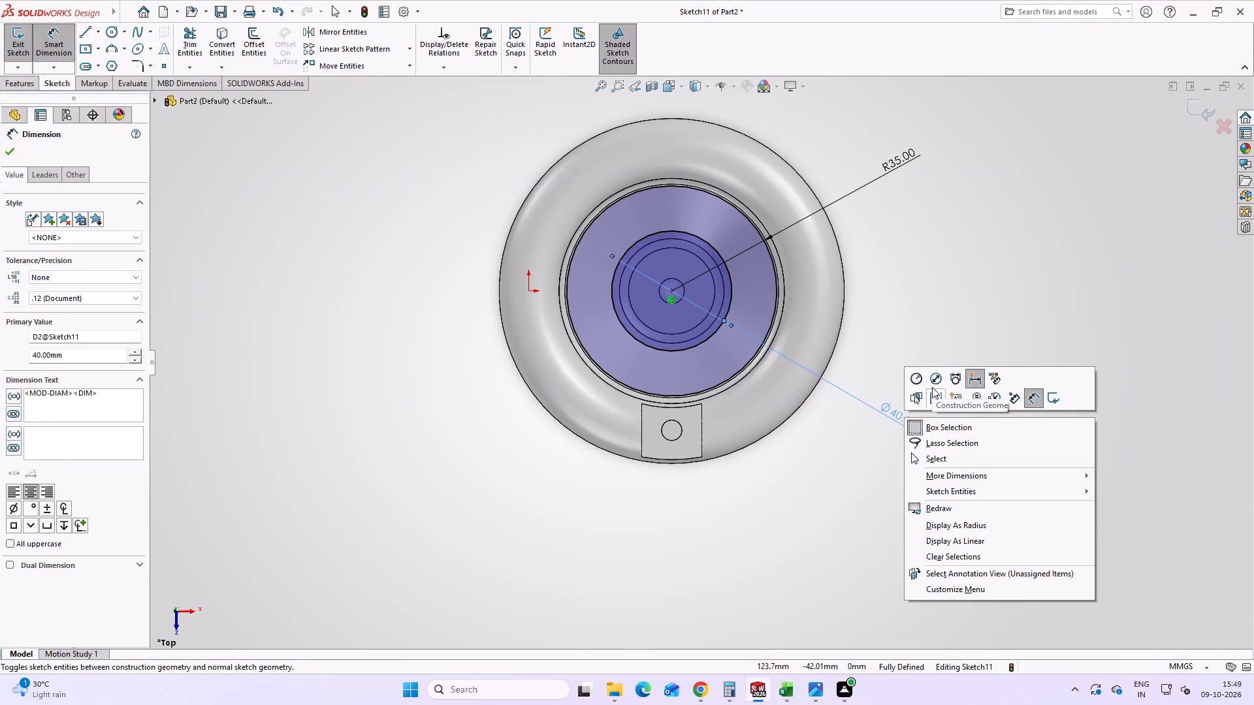
left_click(920, 384)
left_click(860, 493)
Check the spoke layout in the HANDWHEEL.png drawing and sketch a vertical centerline about 175 mm long through the hub centre.
scroll(736, 341, "down", 2)
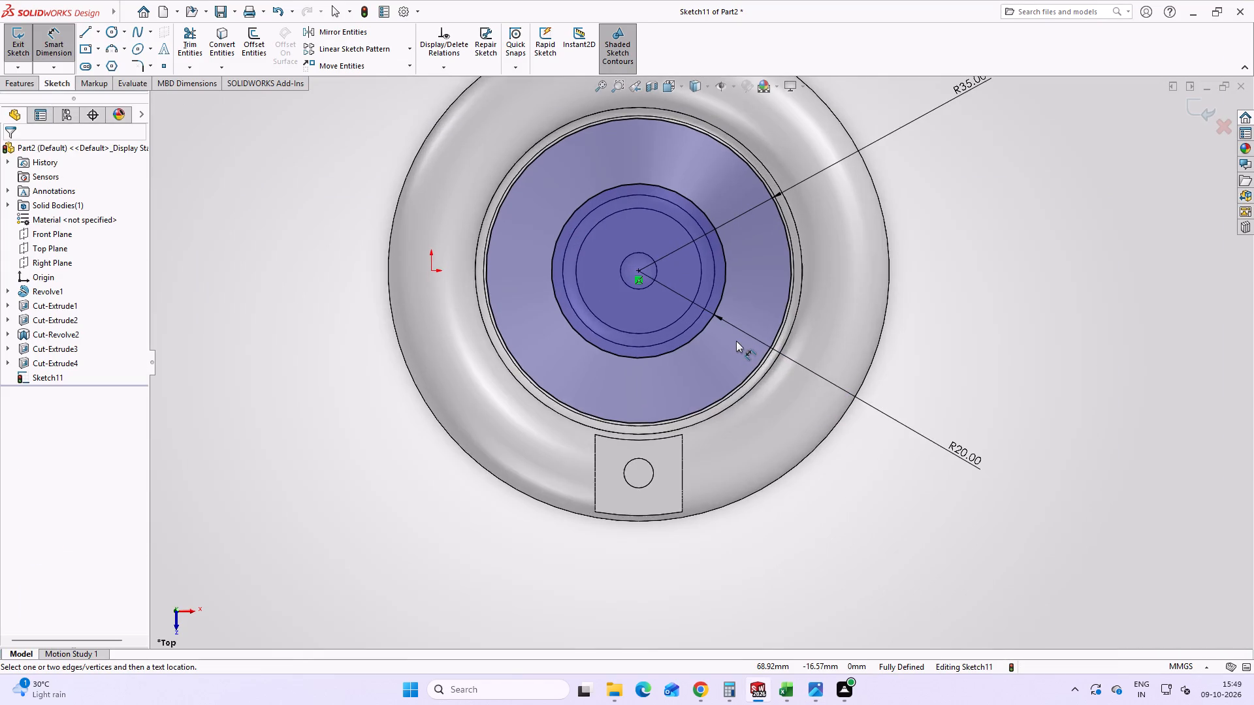
scroll(736, 341, "up", 2)
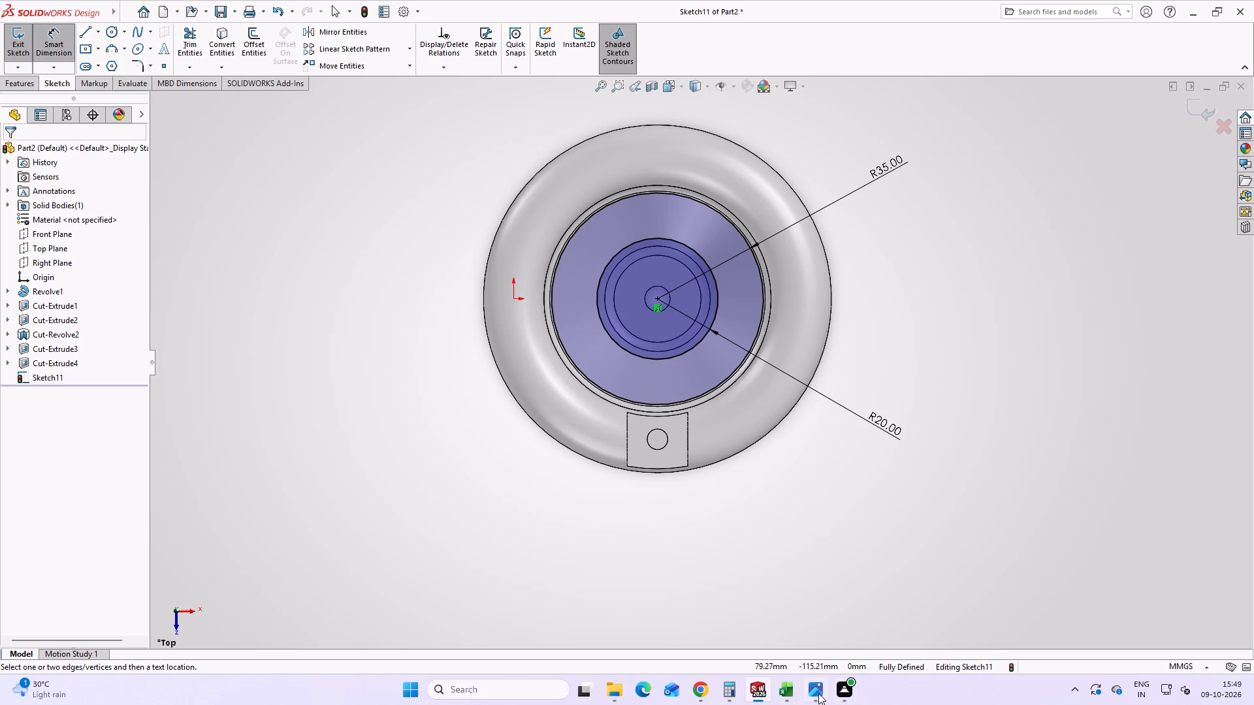
left_click(818, 693)
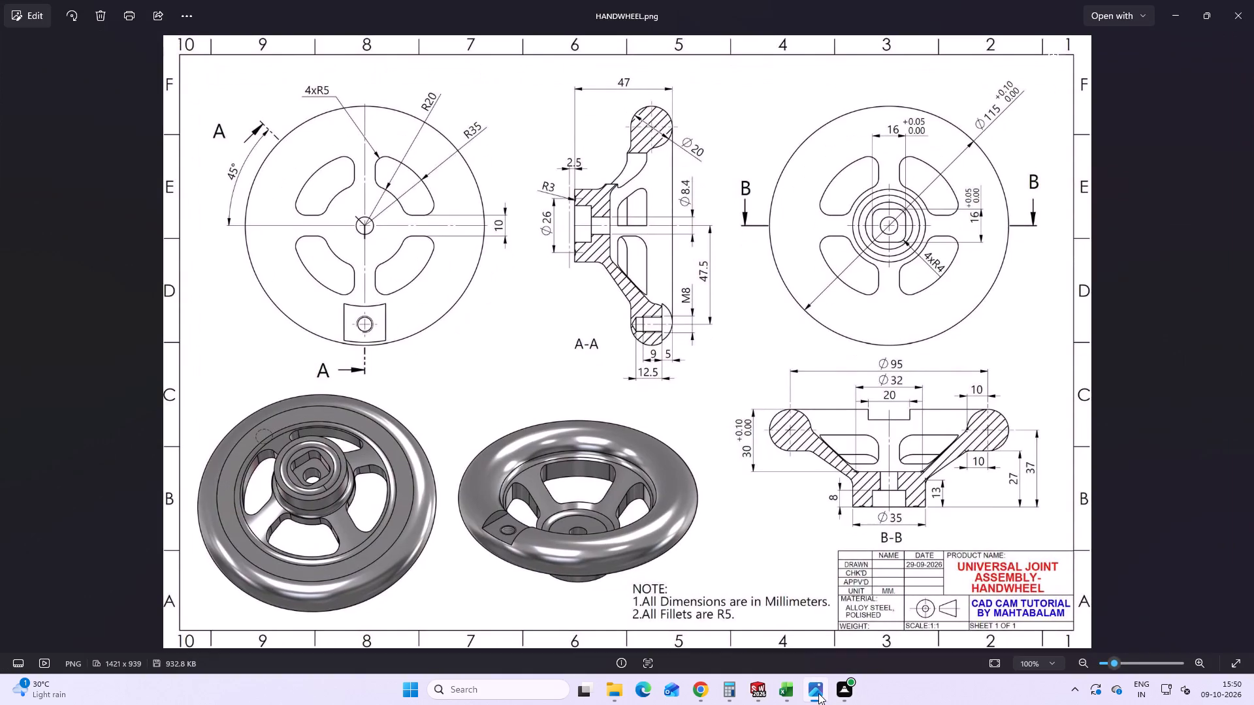
left_click(818, 693)
left_click(818, 693)
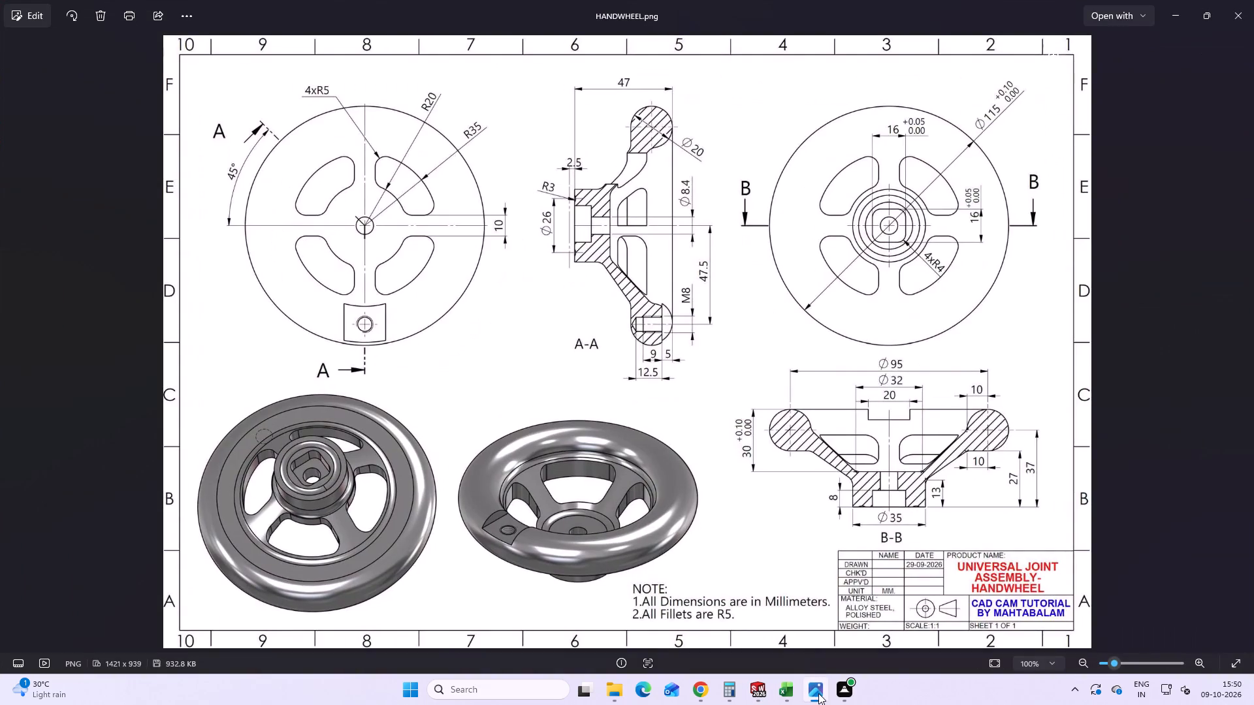
left_click(818, 693)
key("Escape")
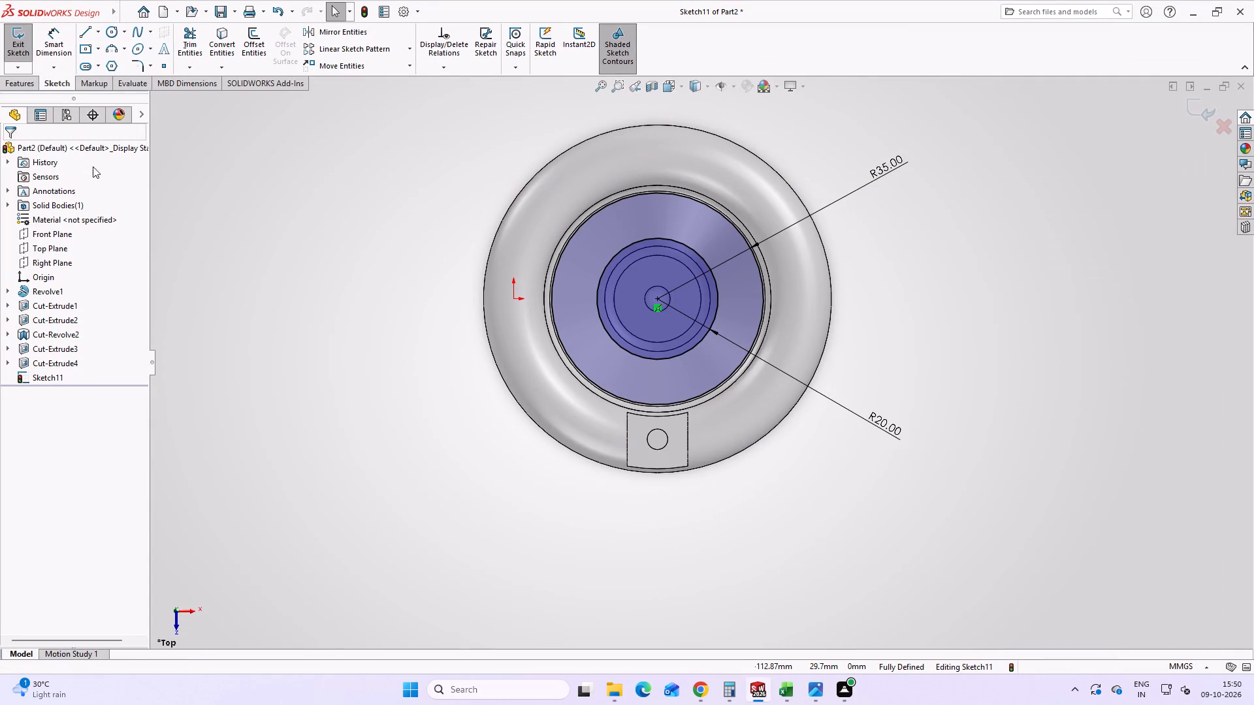
left_click(98, 31)
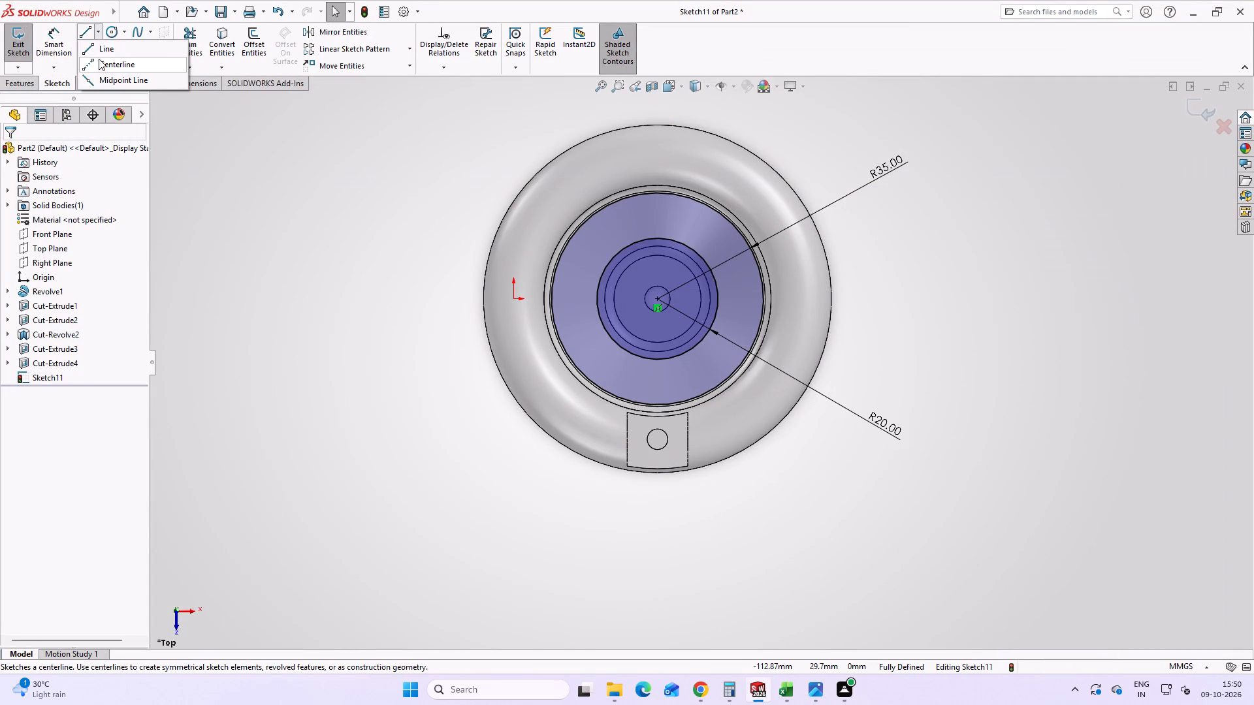
left_click(99, 59)
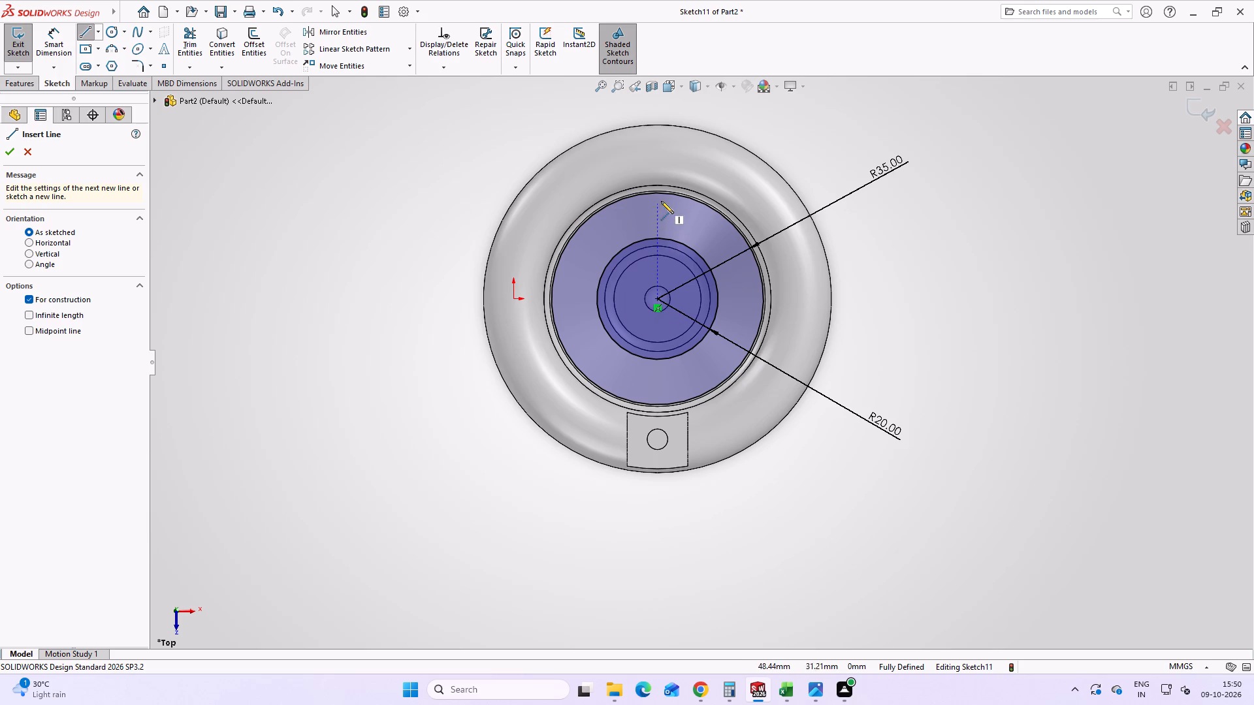
scroll(665, 147, "up", 2)
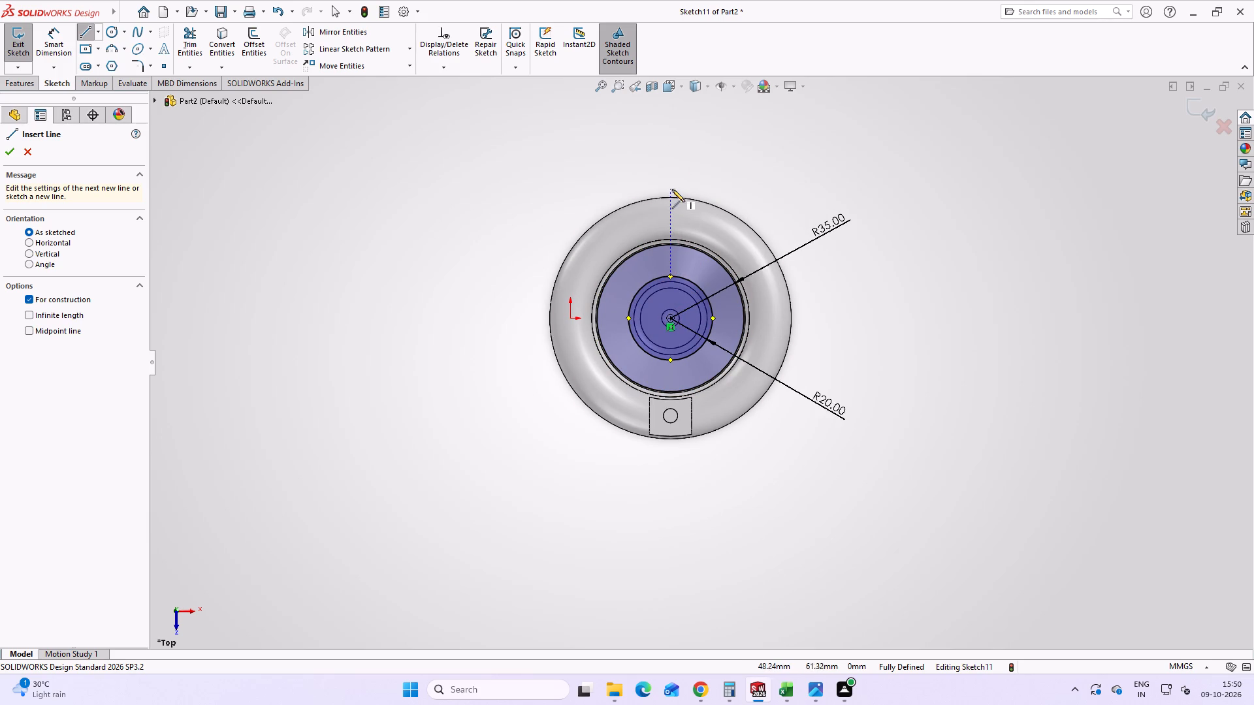
left_click(671, 139)
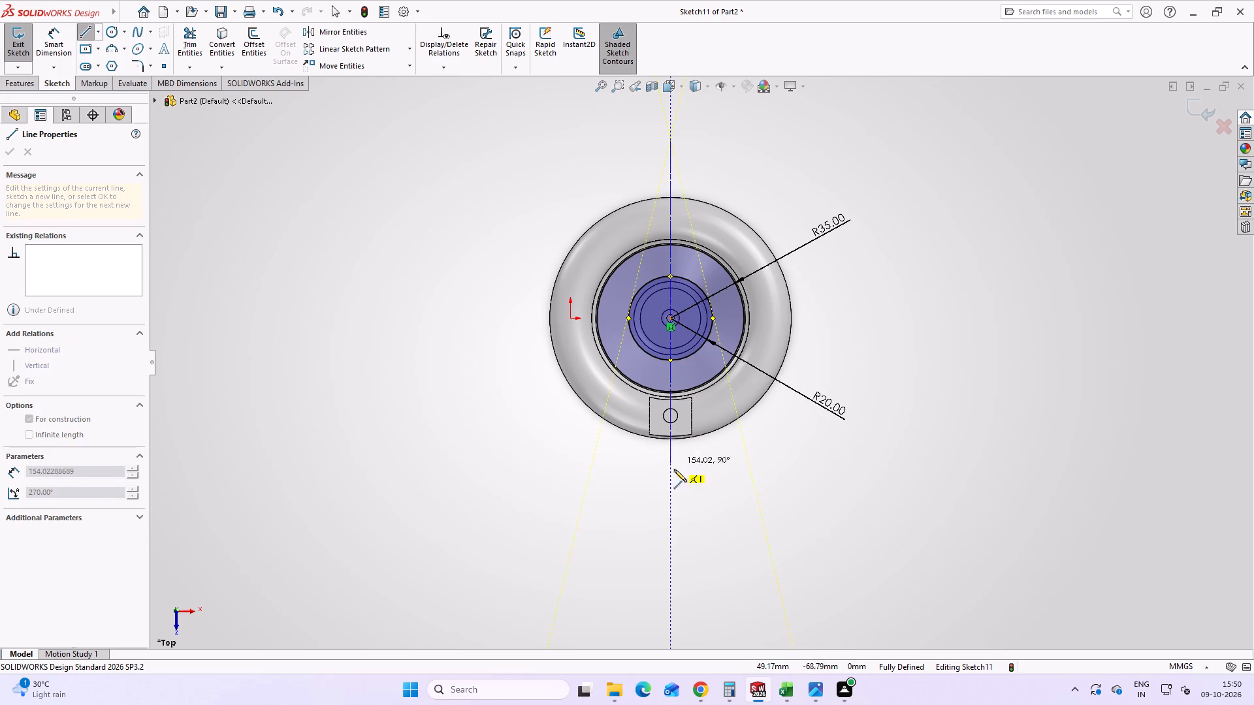
left_click(668, 508)
key("Escape")
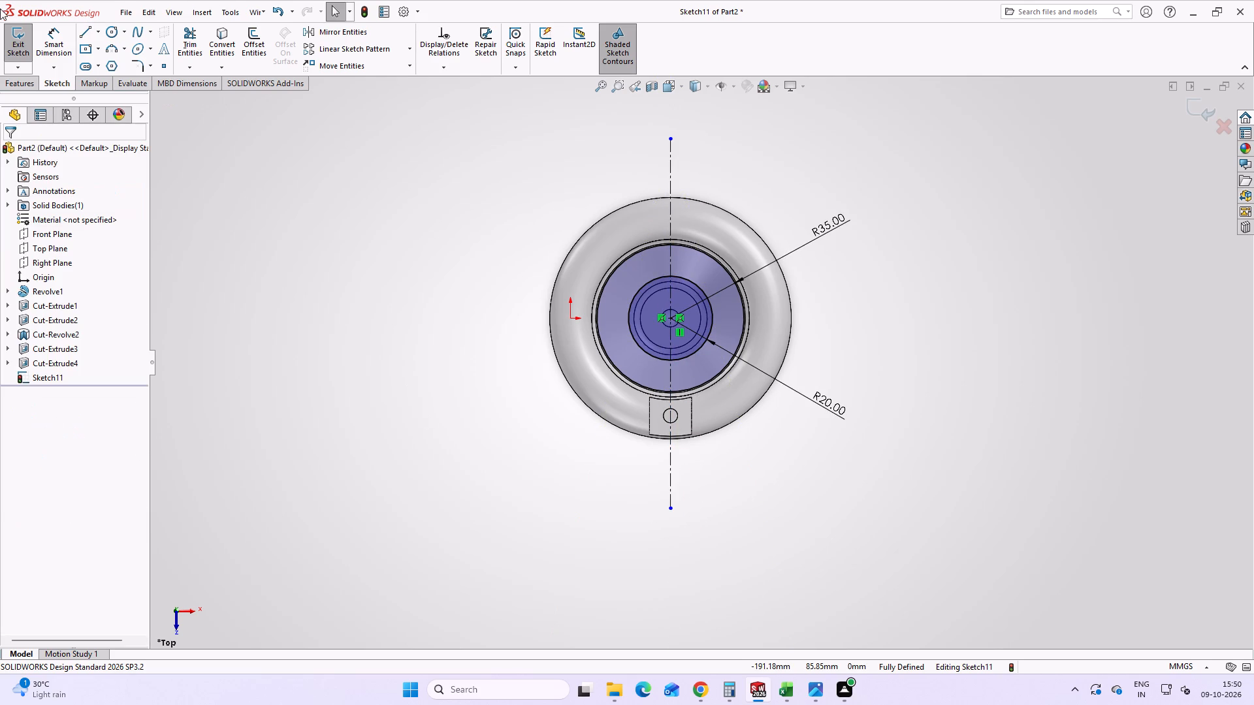
Sketch a horizontal centerline about 152 mm long through the hub centre, extending past both sides of the rim.
left_click(85, 37)
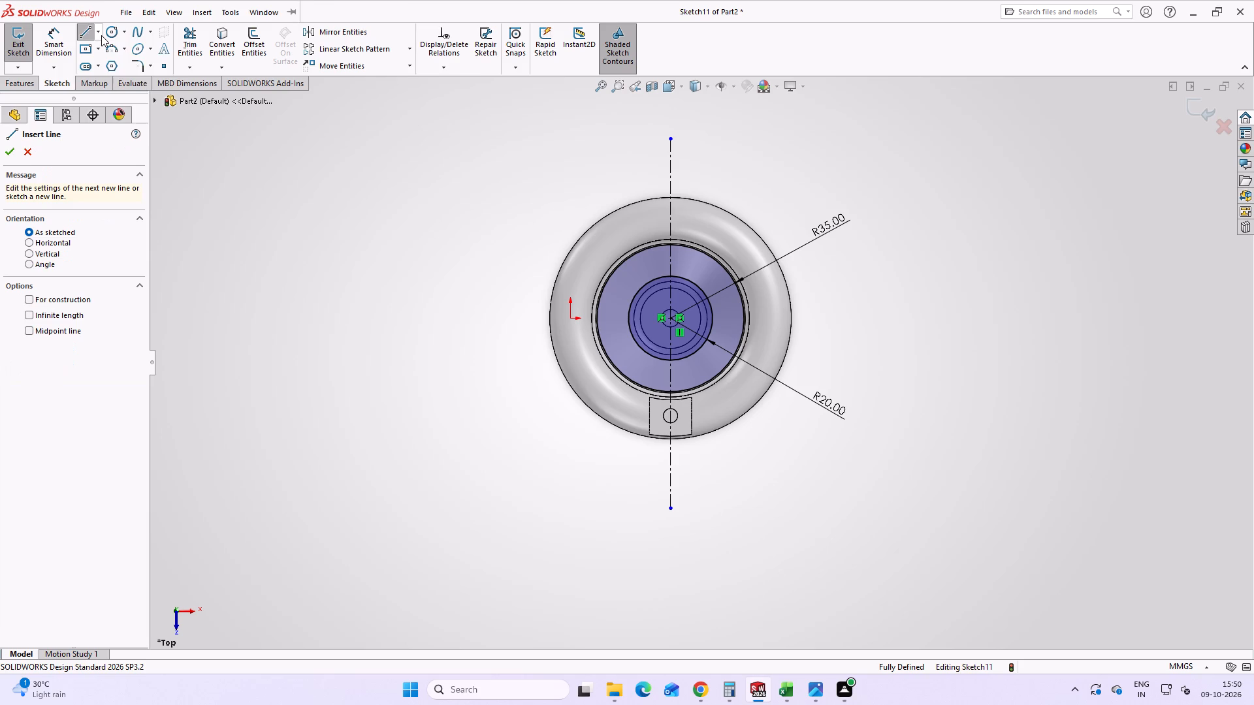
left_click(101, 35)
left_click(103, 60)
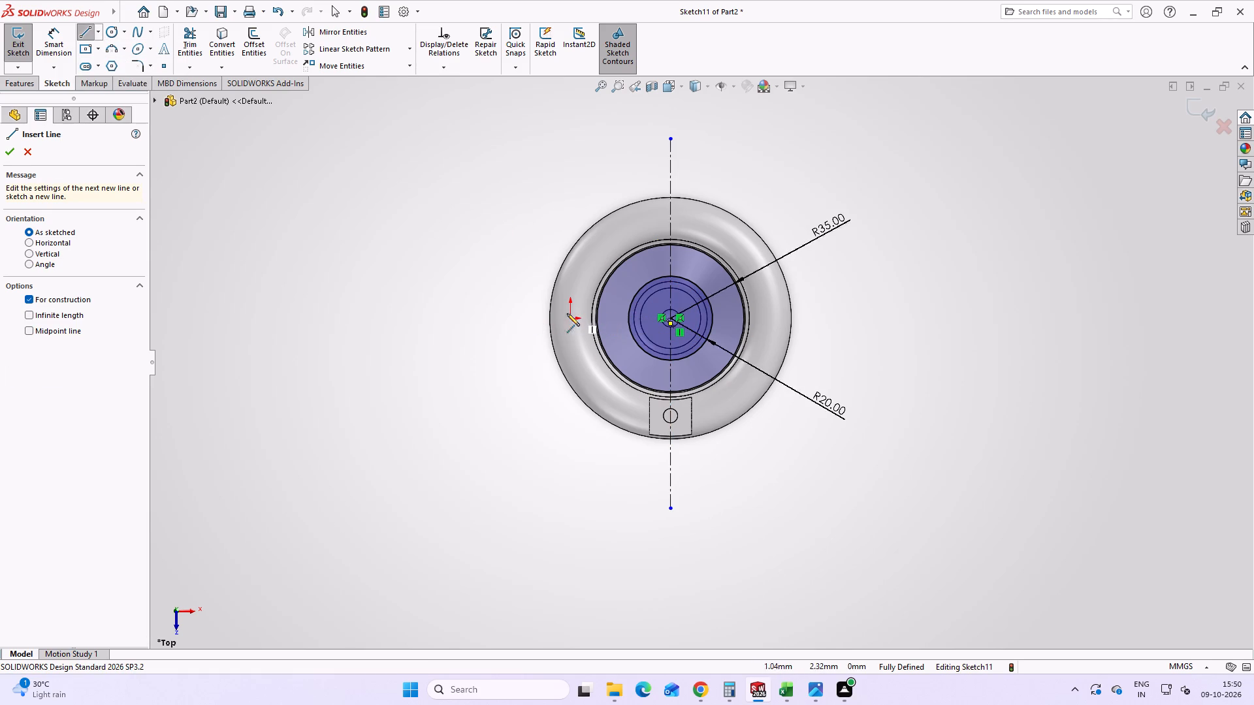
left_click(519, 319)
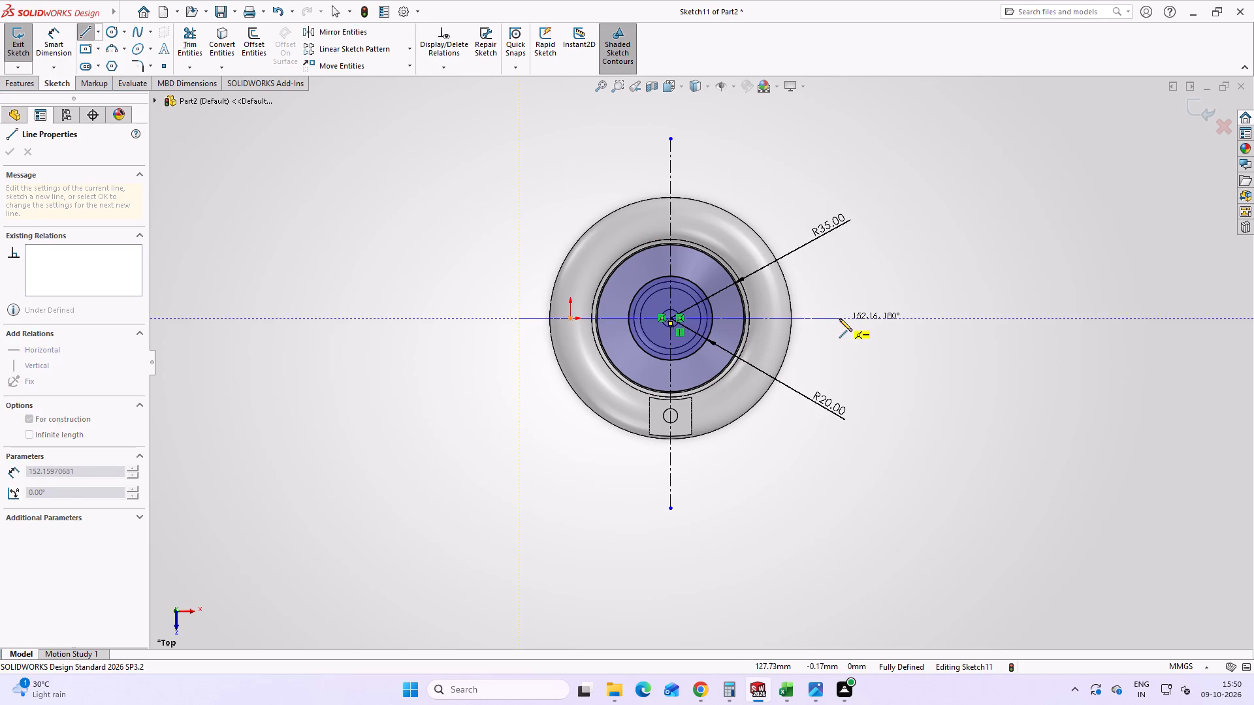
left_click(839, 319)
key("Escape")
Check the spoke layout in the HANDWHEEL.png drawing and sketch a horizontal line about 16 mm long between the R35 and R20 circles, above the horizontal centerline.
scroll(757, 474, "down", 1)
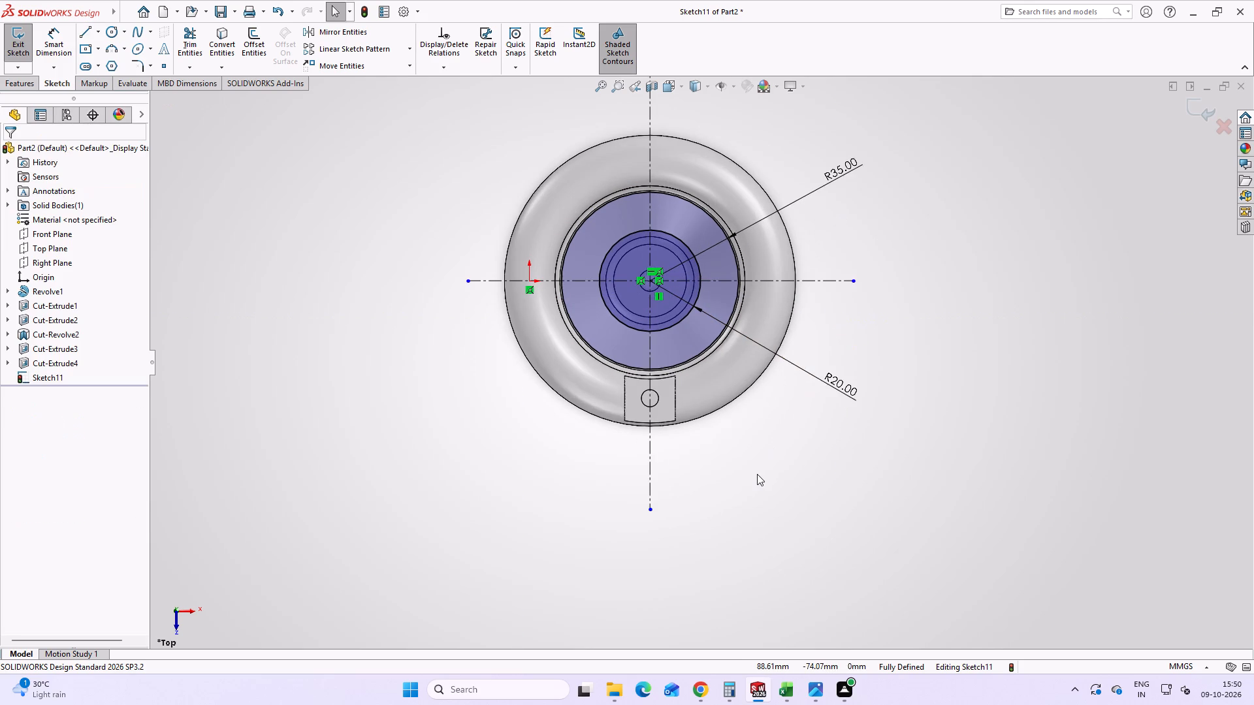
left_click(816, 704)
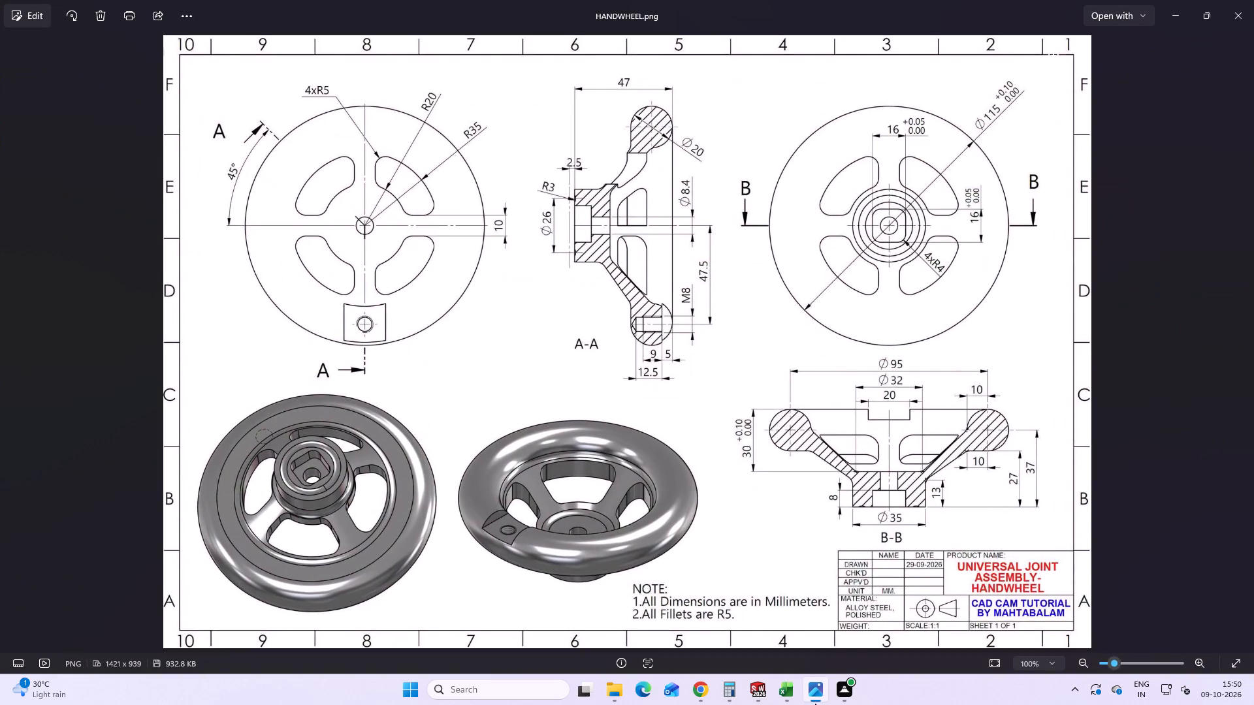
left_click(815, 704)
left_click(815, 704)
left_click(811, 702)
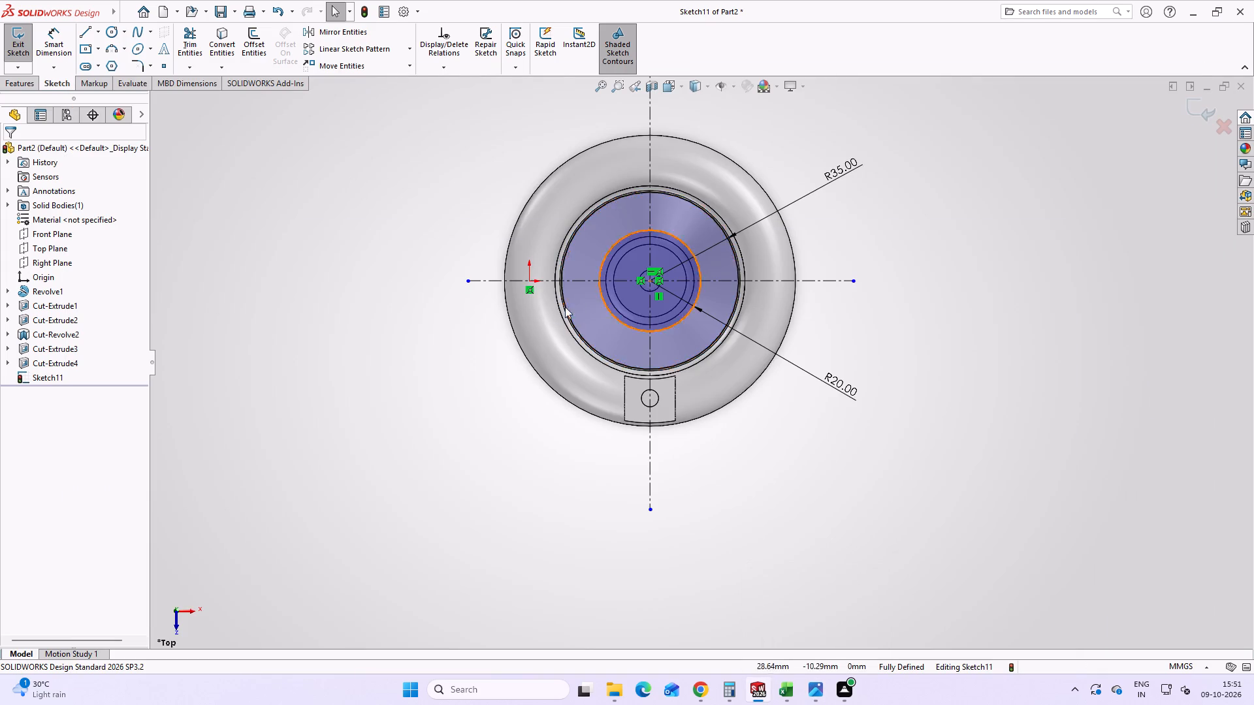
left_click(88, 33)
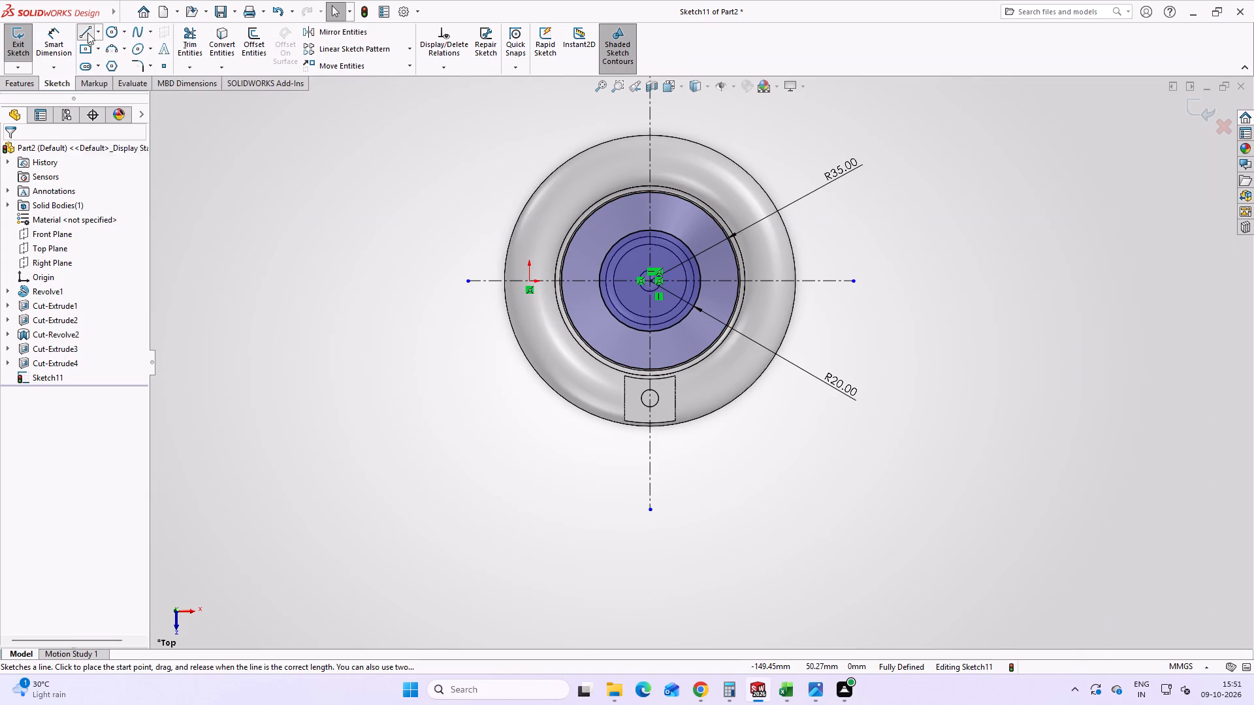
scroll(599, 237, "up", 2)
scroll(602, 253, "down", 5)
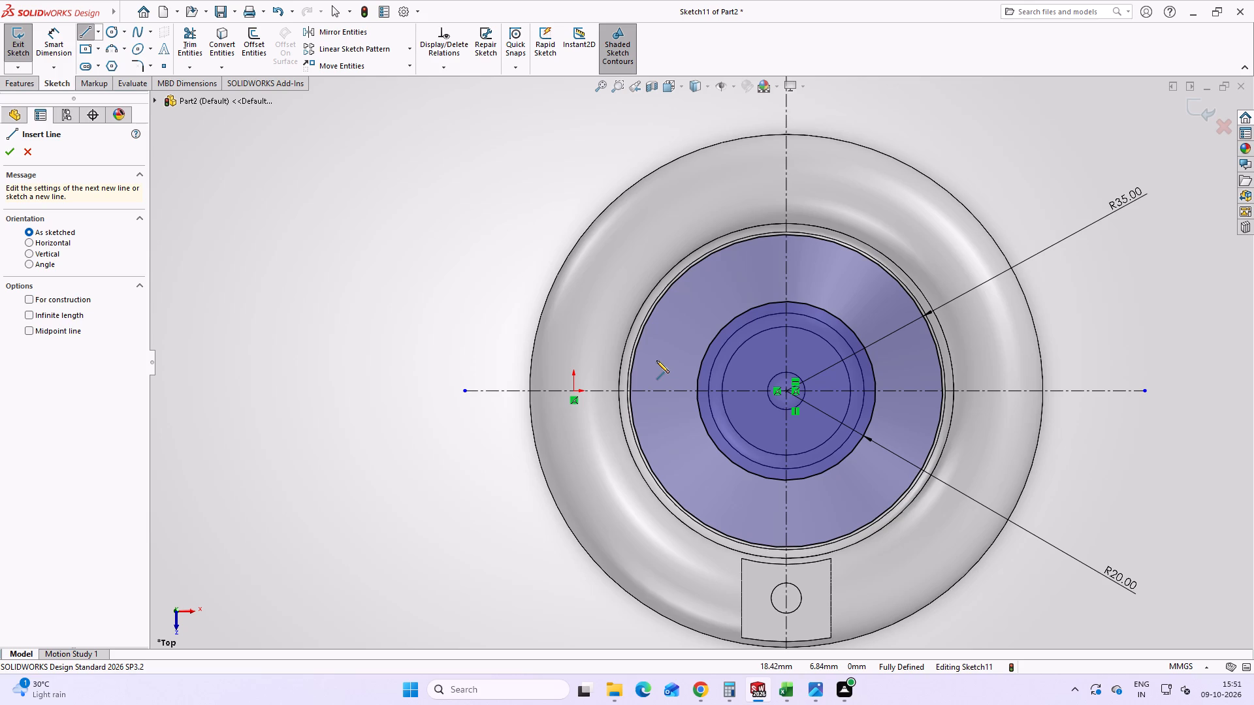
scroll(656, 360, "up", 1)
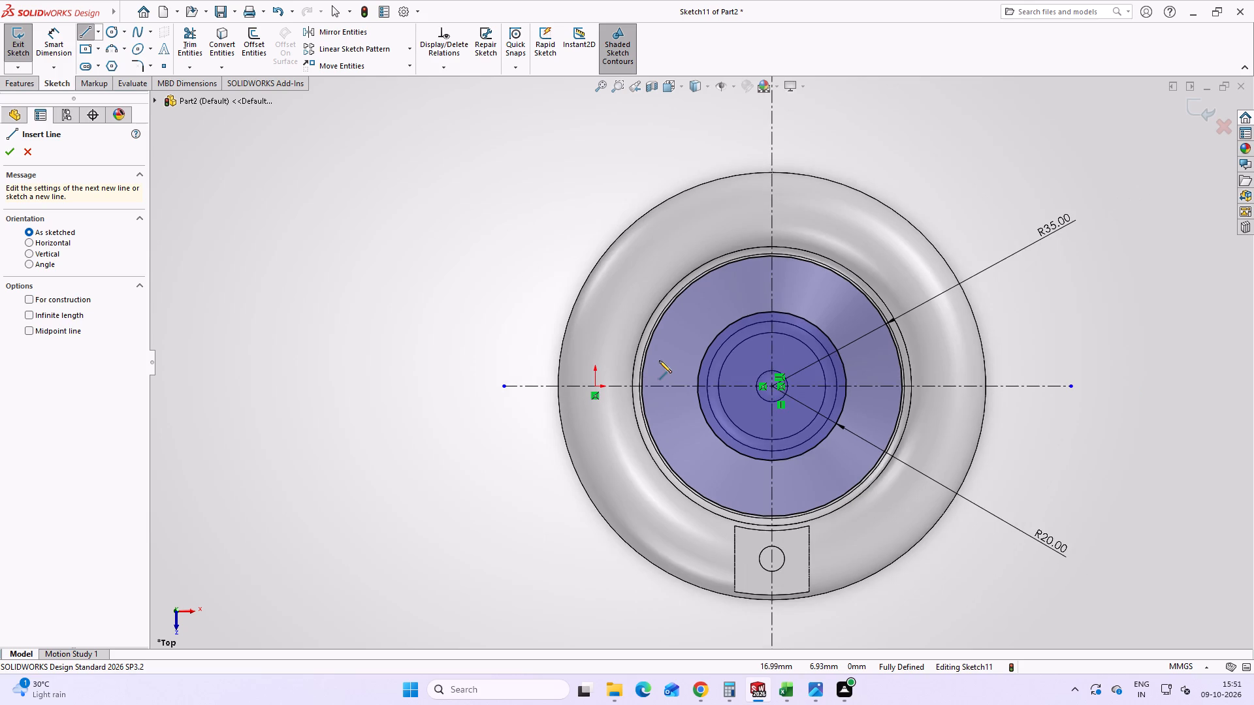
scroll(659, 360, "down", 3)
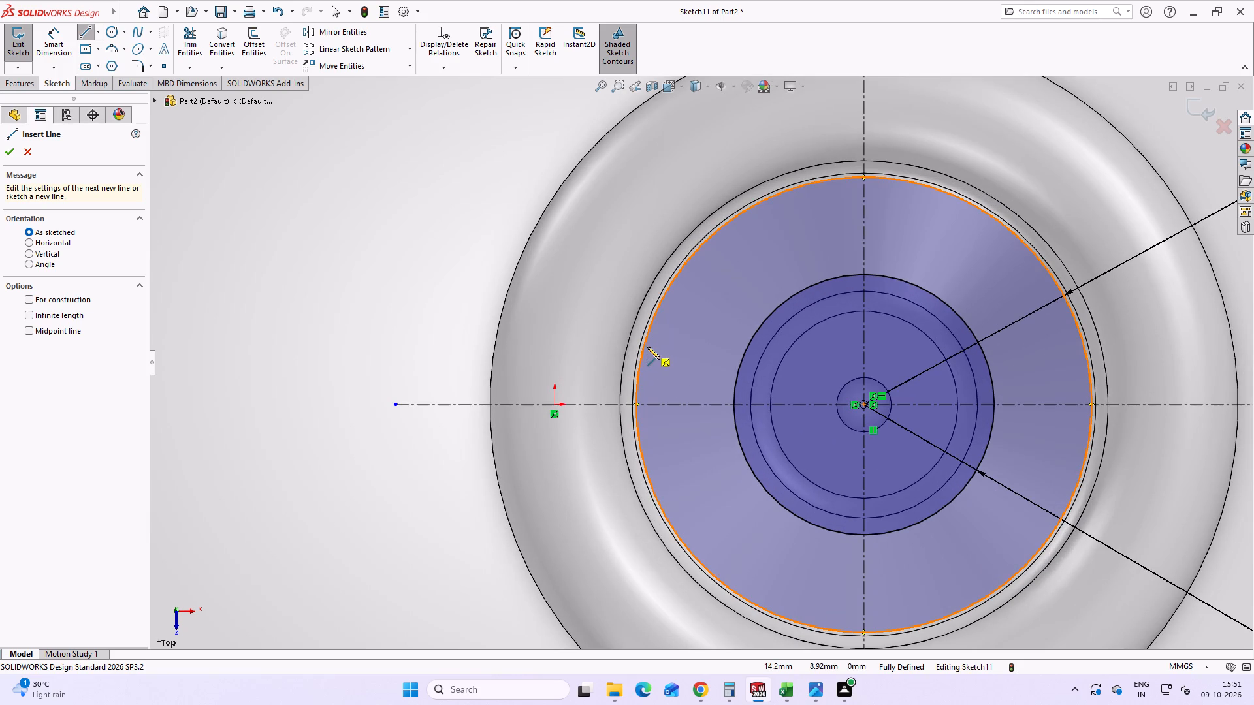
left_click(815, 685)
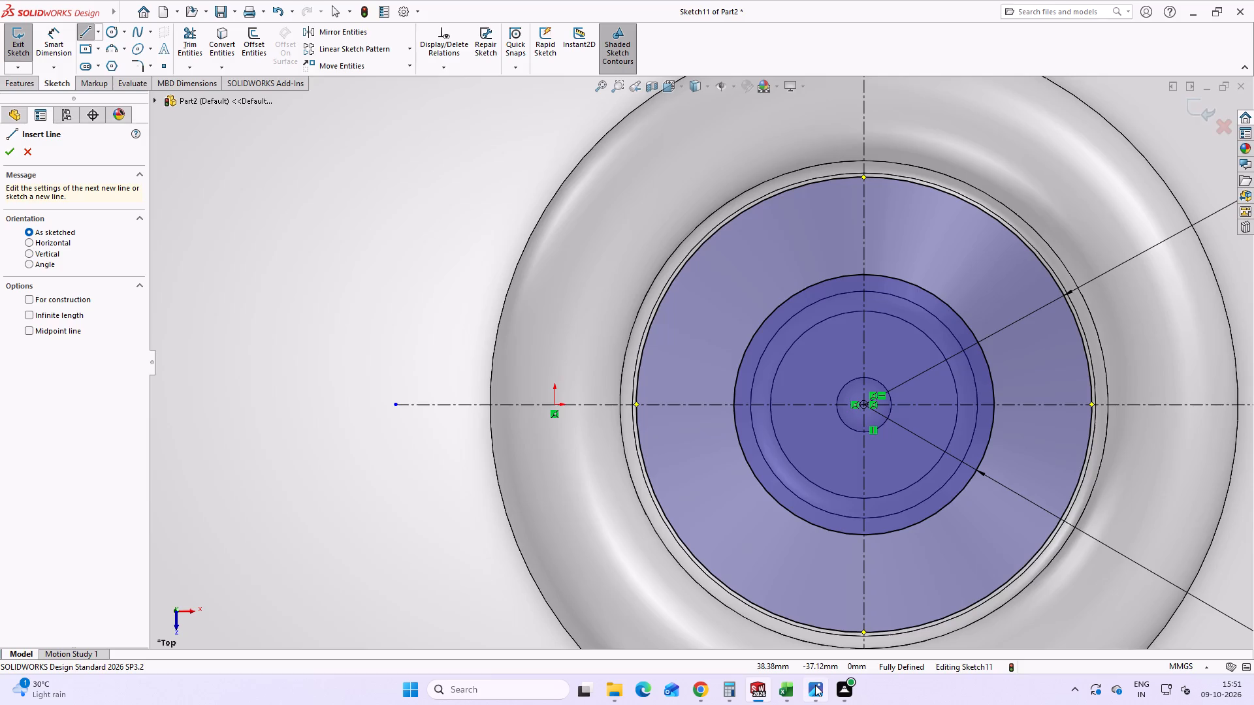
left_click(815, 685)
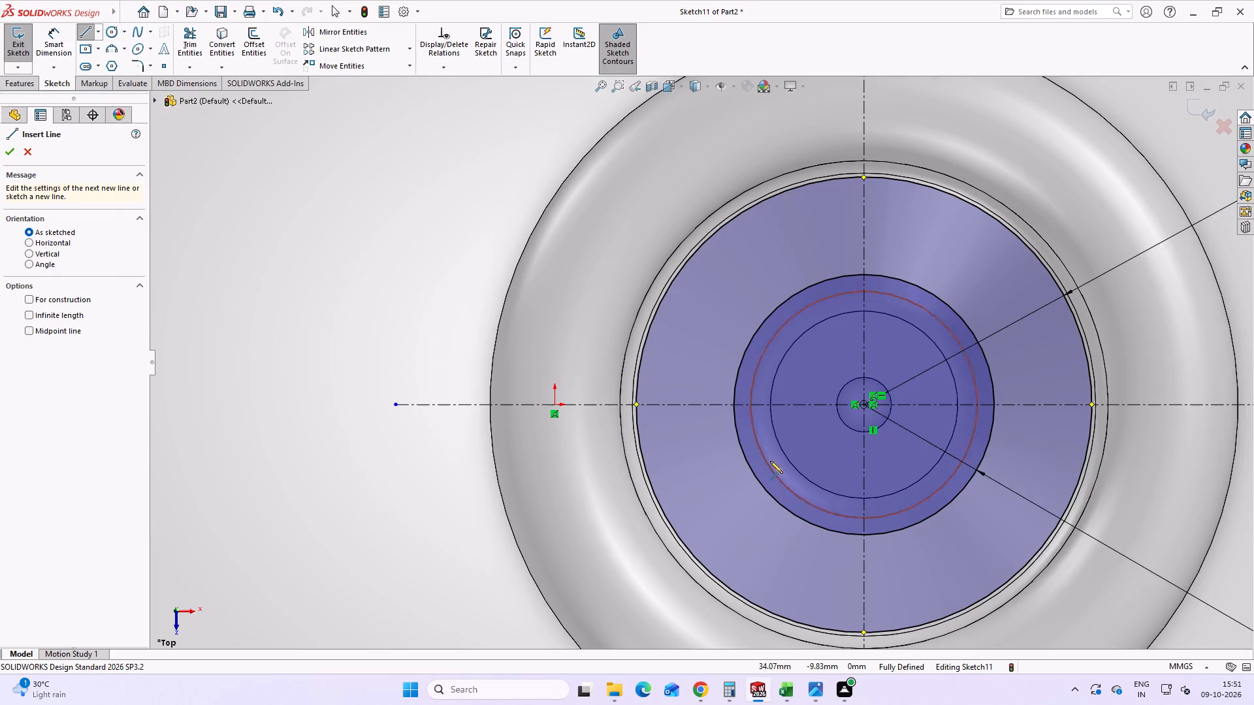
left_click(645, 341)
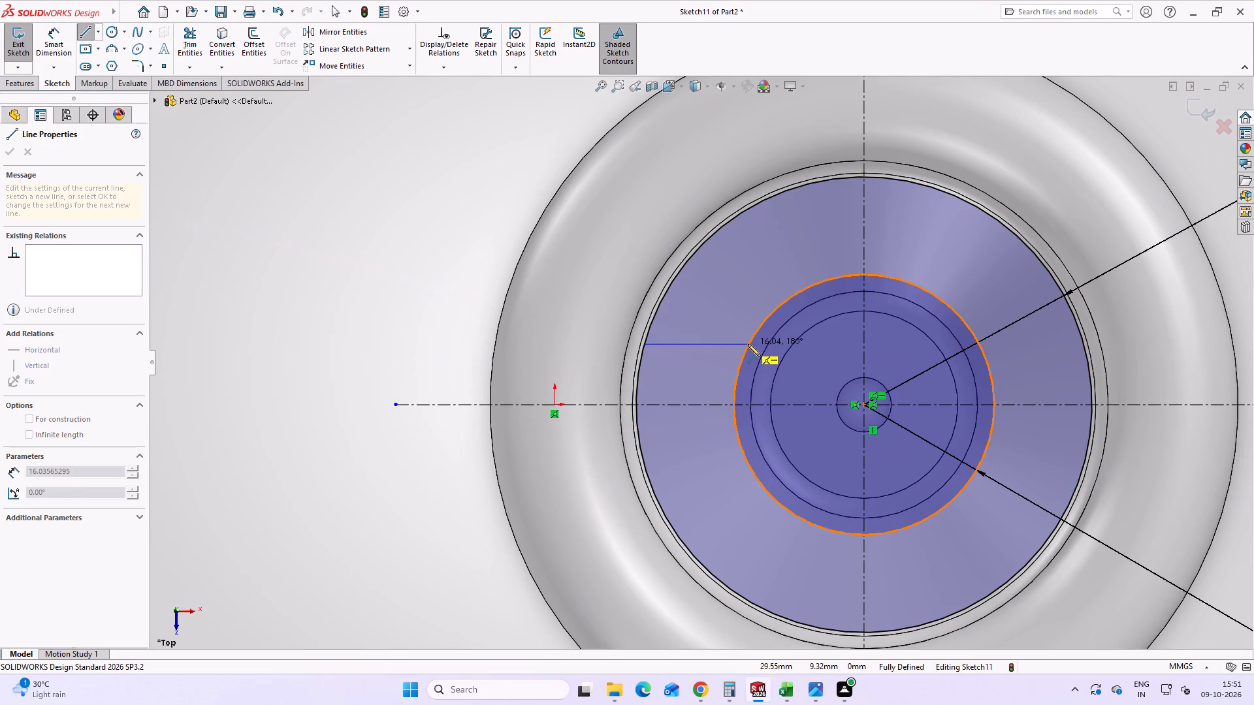
left_click(748, 344)
key("Escape")
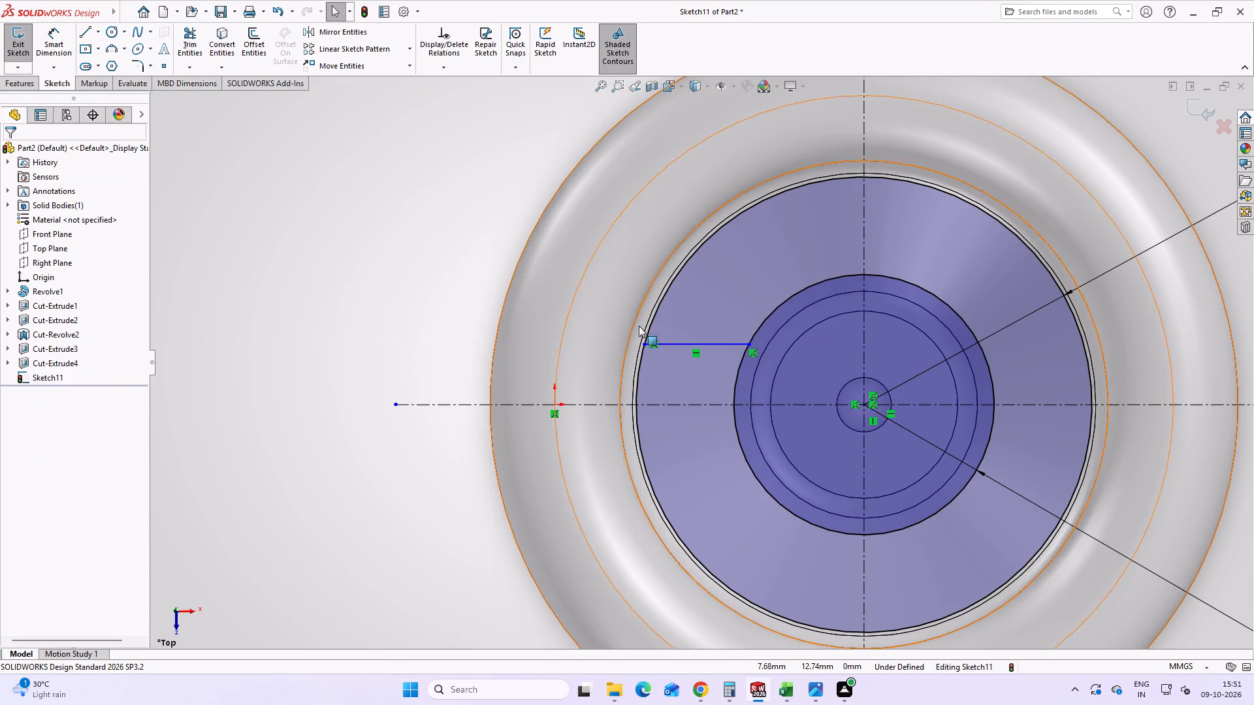
left_click(699, 343)
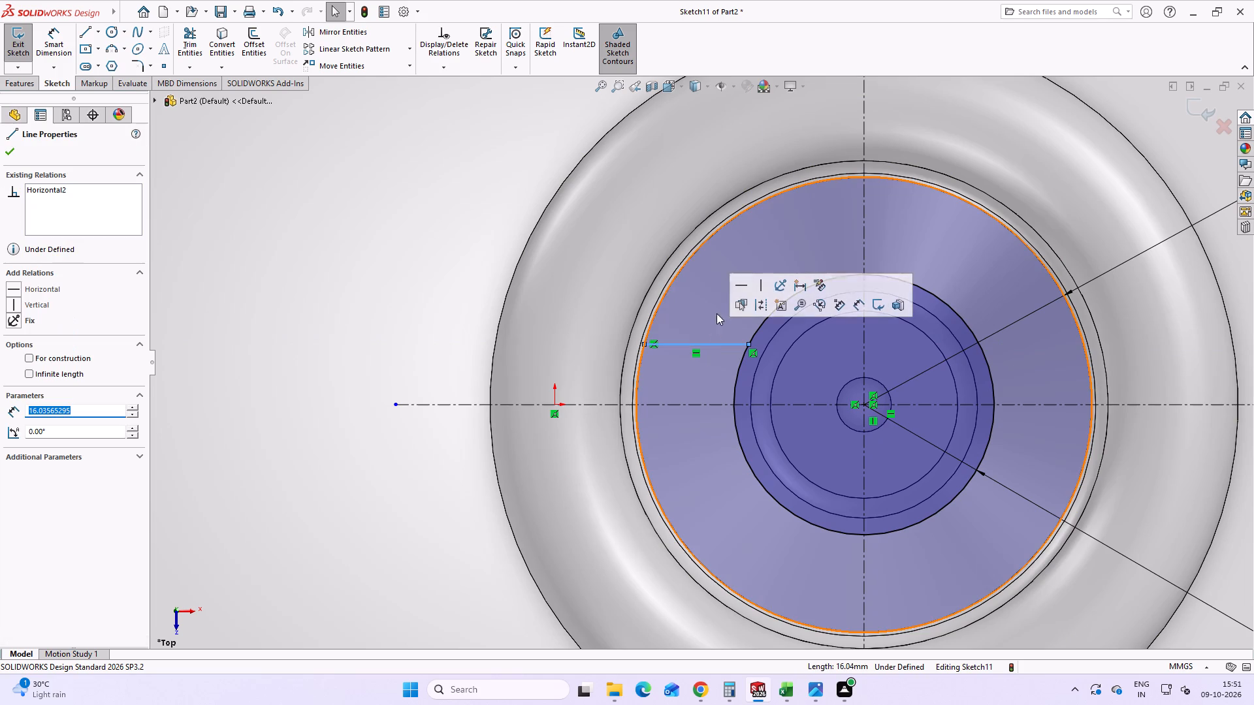
left_click(742, 290)
left_click(415, 243)
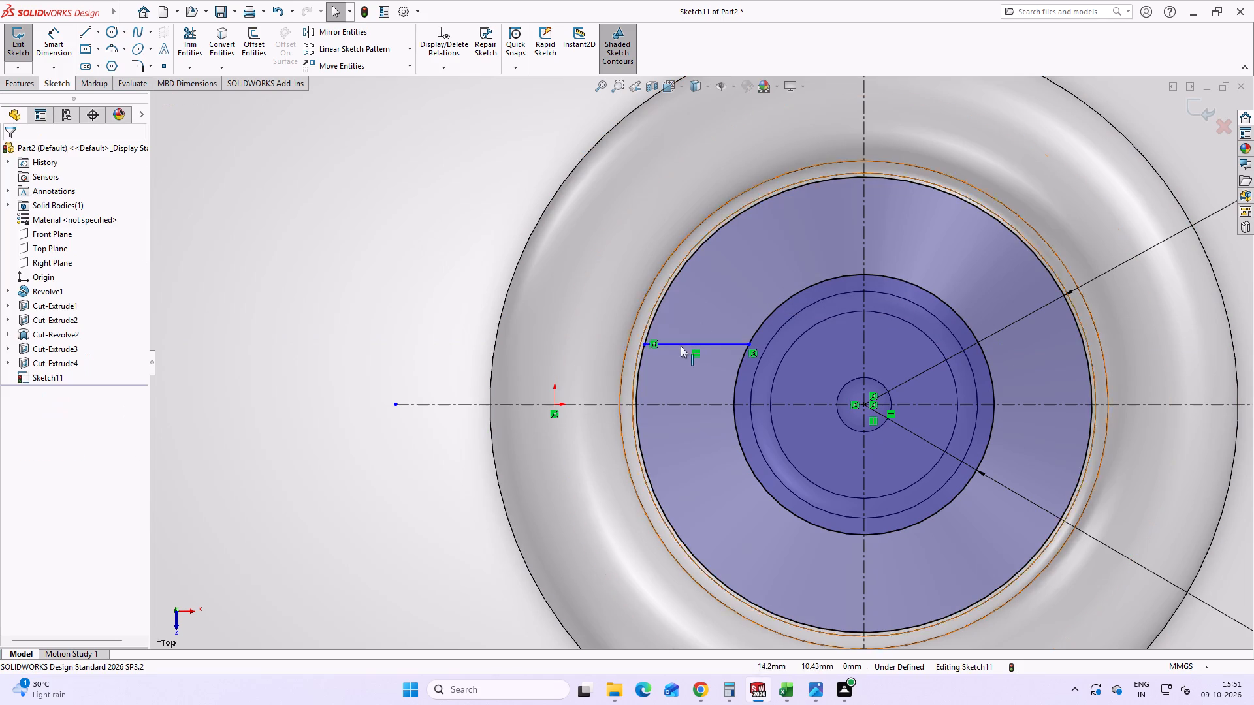
Dimension the short horizontal line at 10 mm from the horizontal centerline.
left_click(65, 36)
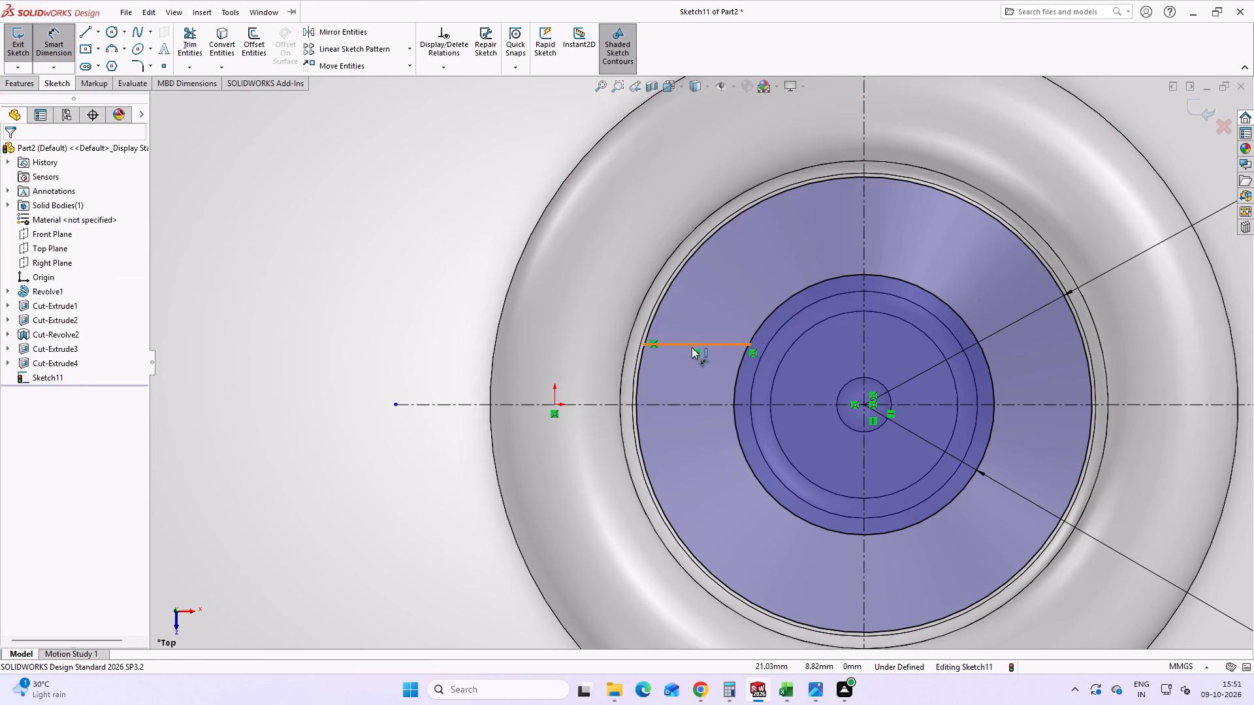
left_click(692, 347)
left_click(699, 404)
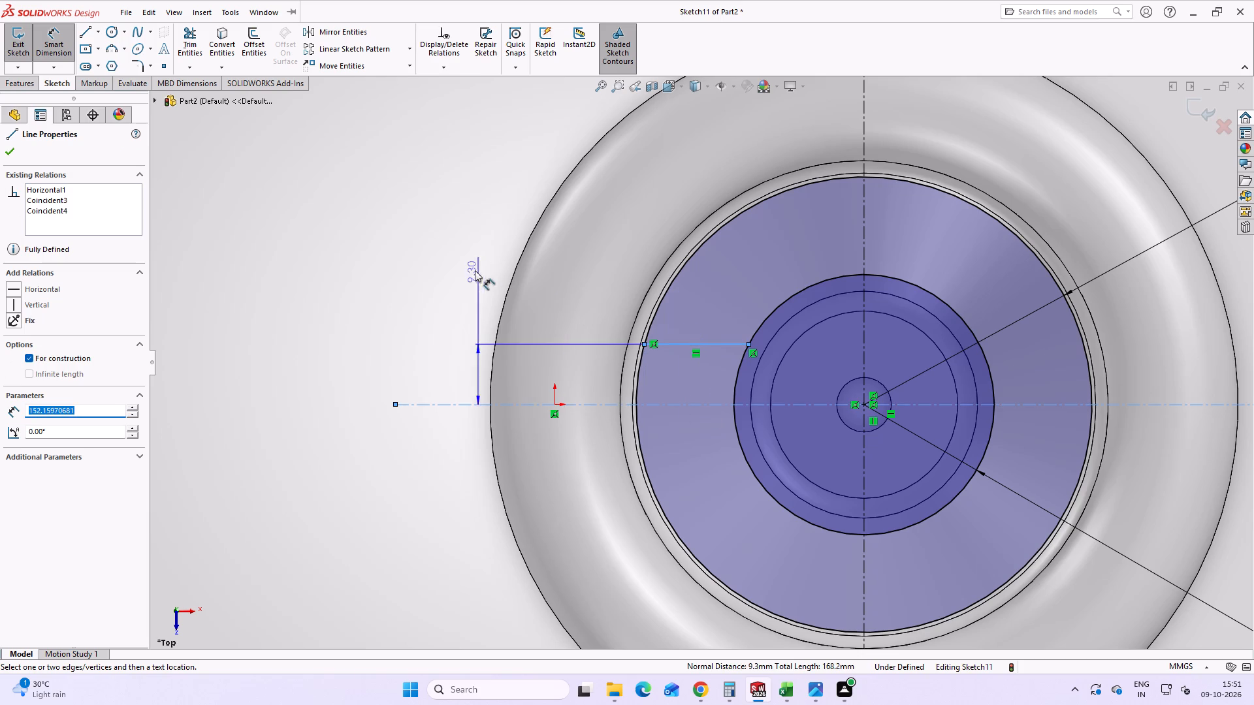
left_click(355, 228)
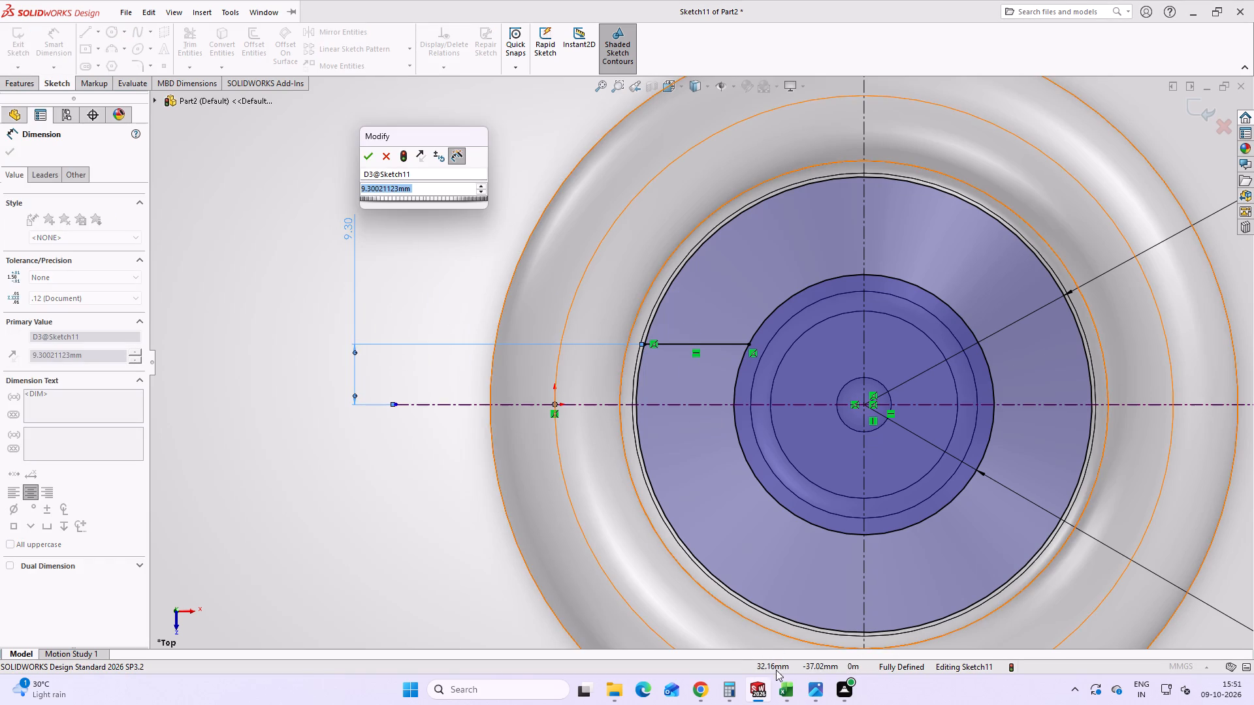
type("10")
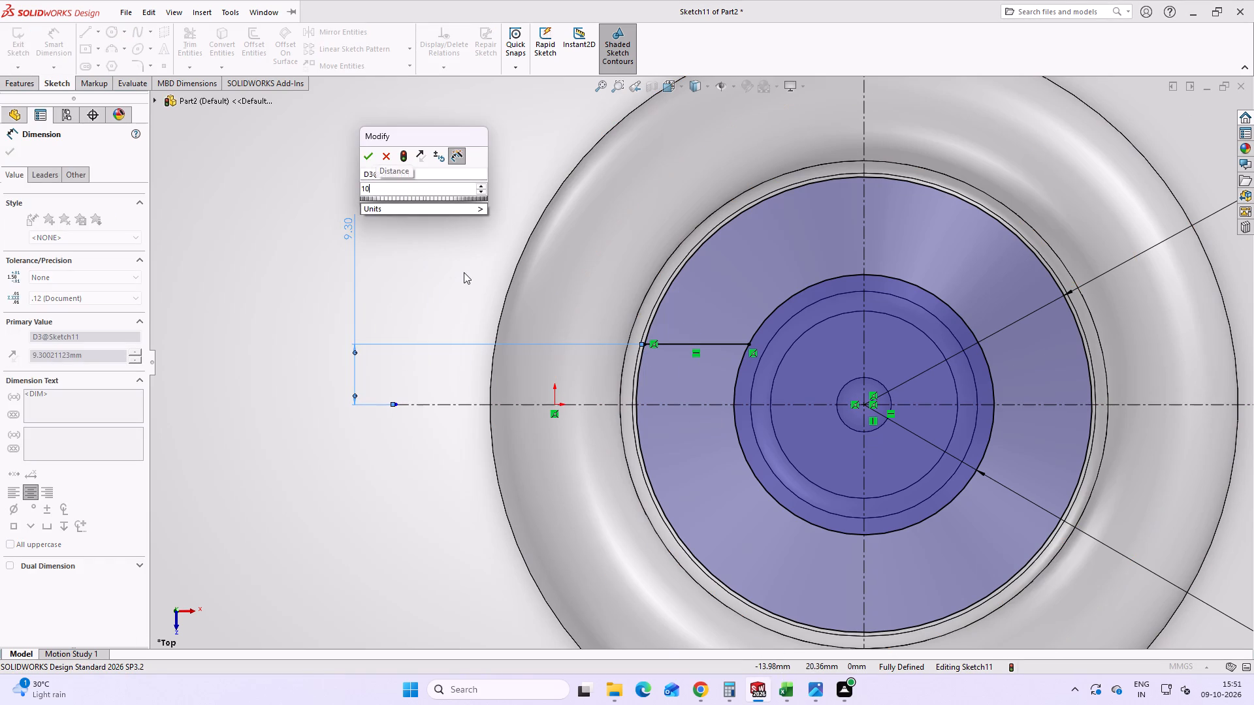
key("Return")
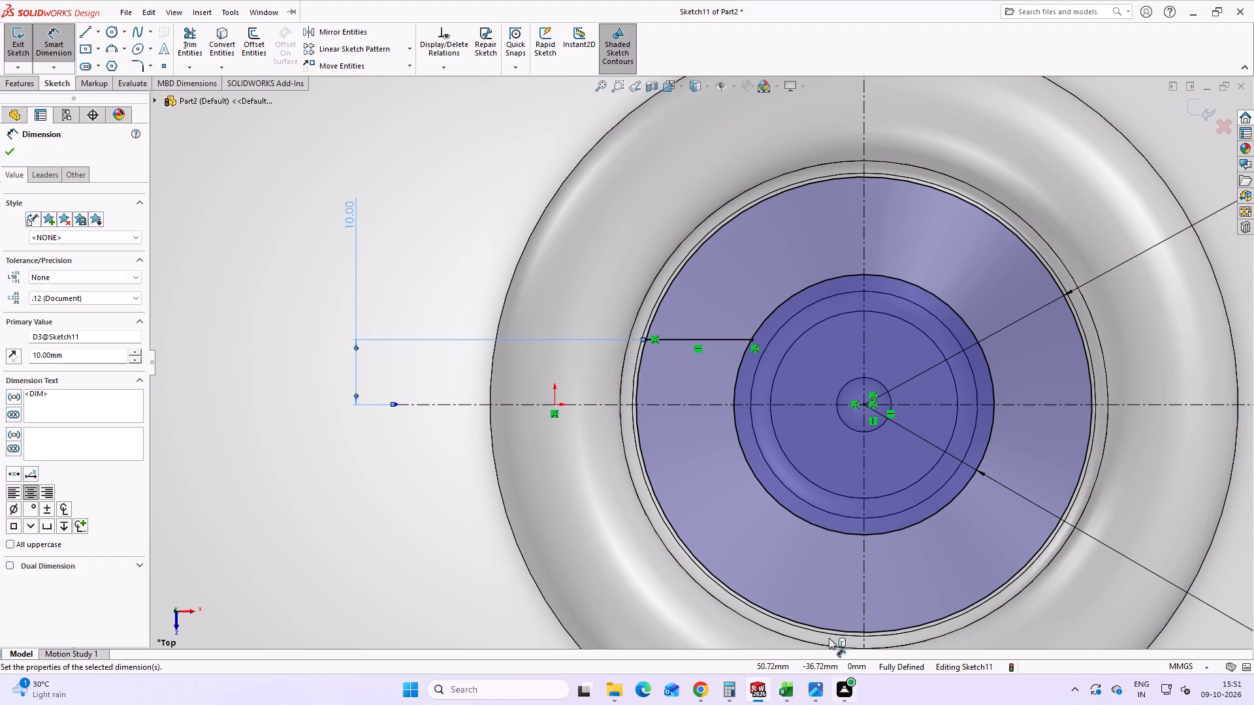
key("Escape")
key("Escape")
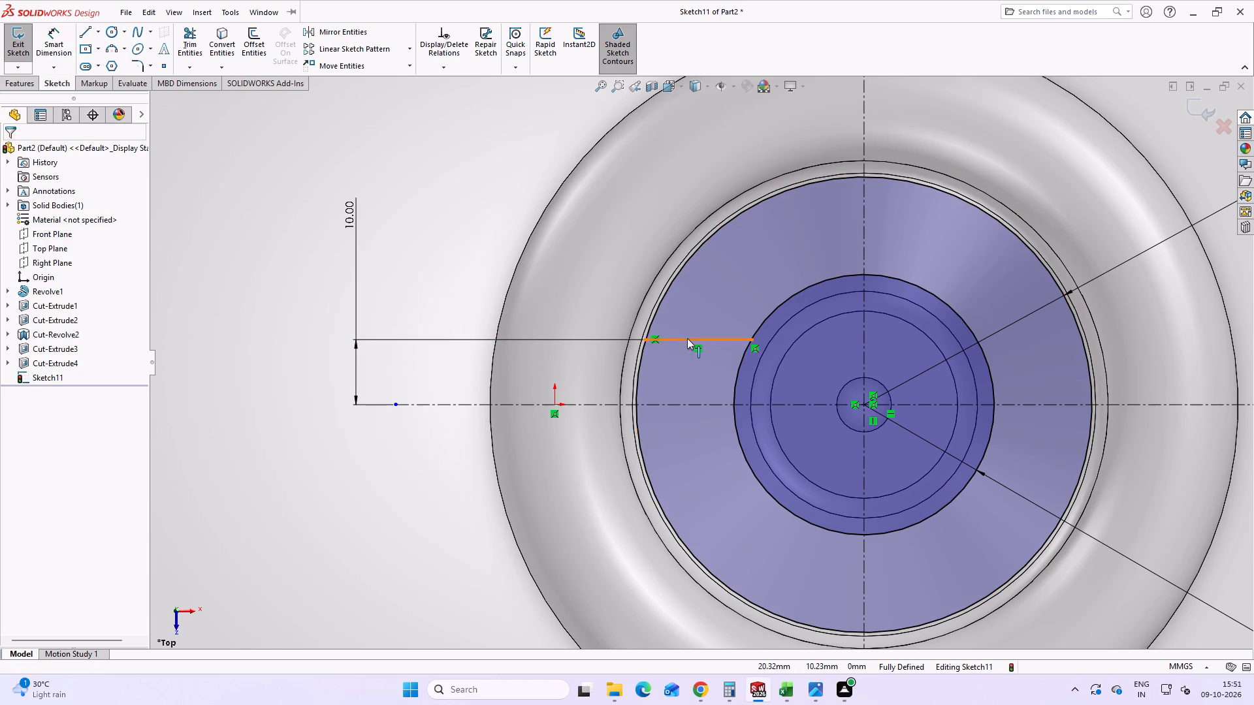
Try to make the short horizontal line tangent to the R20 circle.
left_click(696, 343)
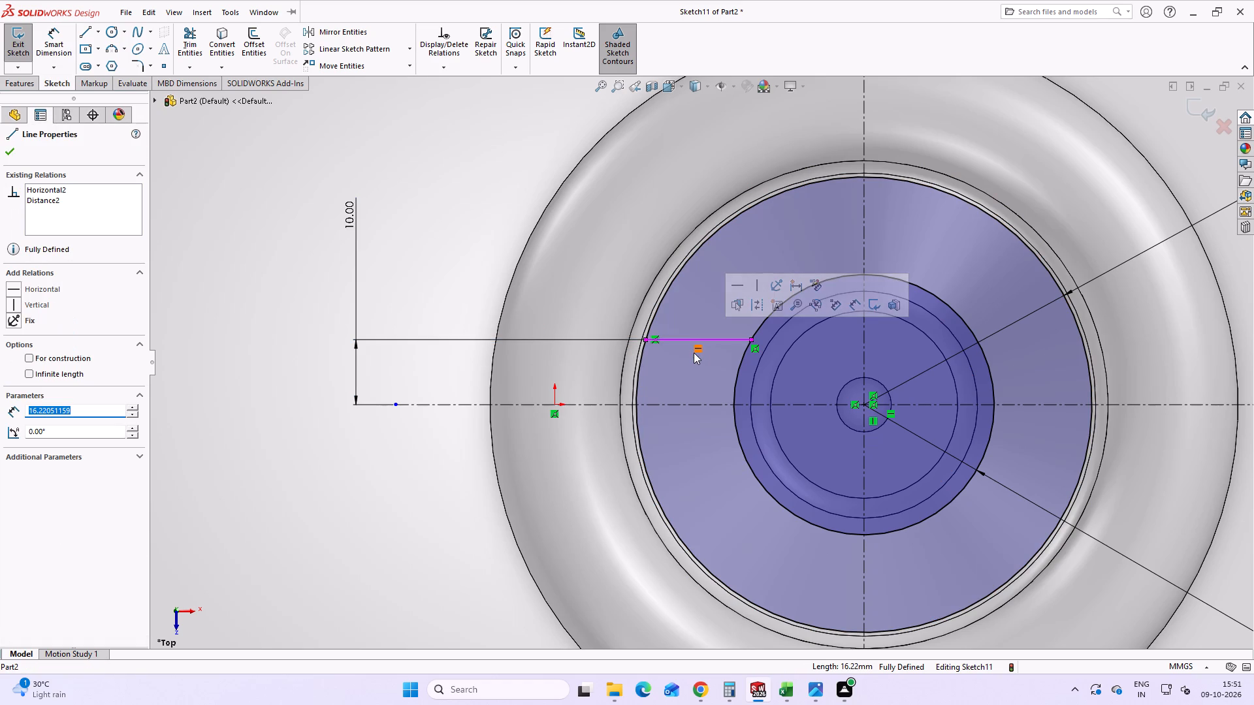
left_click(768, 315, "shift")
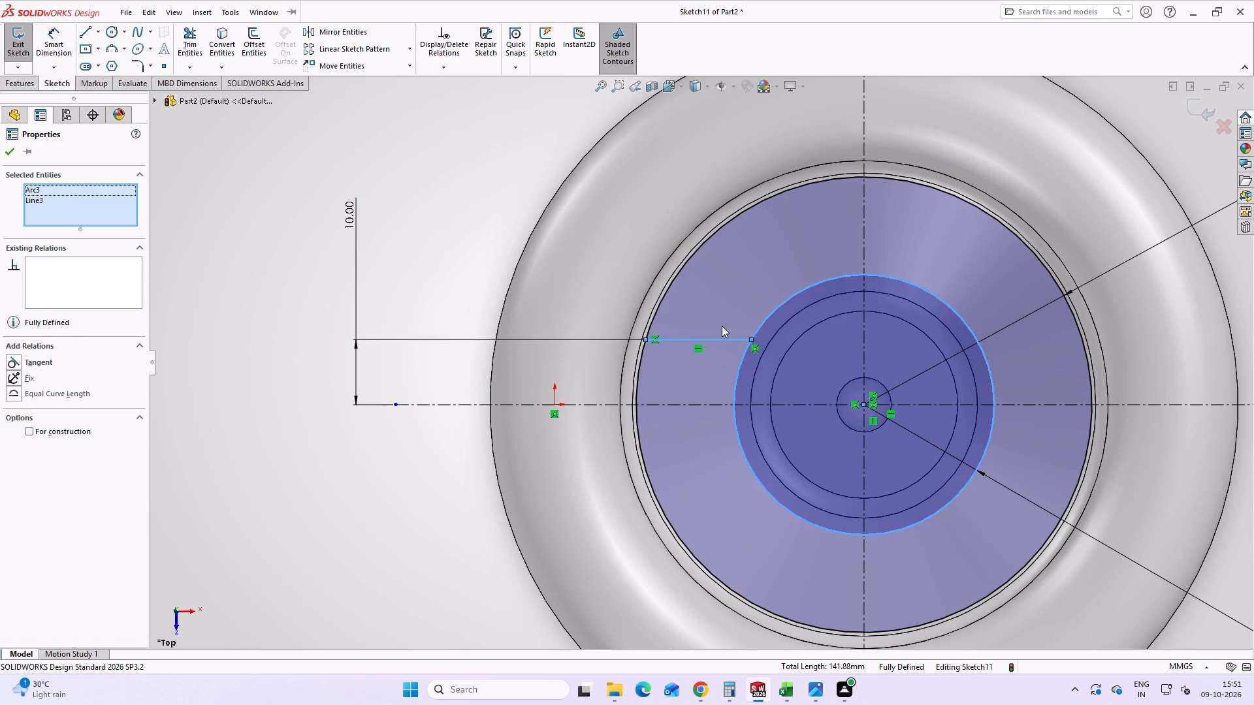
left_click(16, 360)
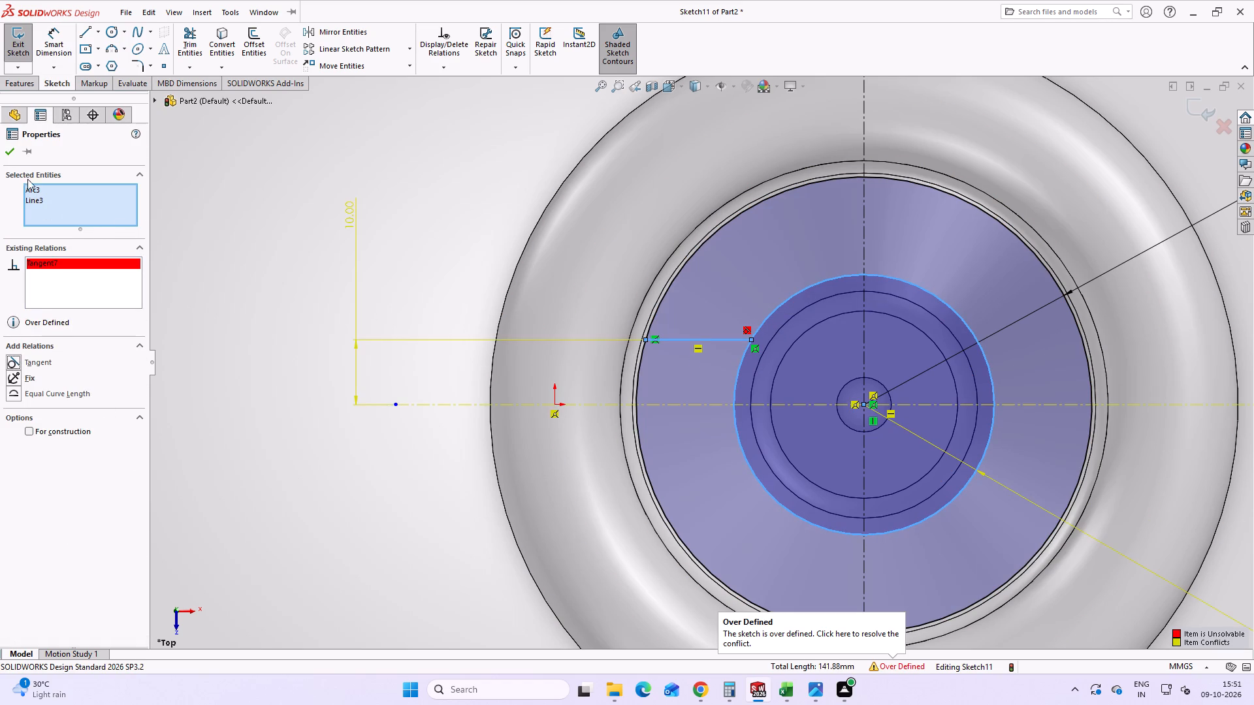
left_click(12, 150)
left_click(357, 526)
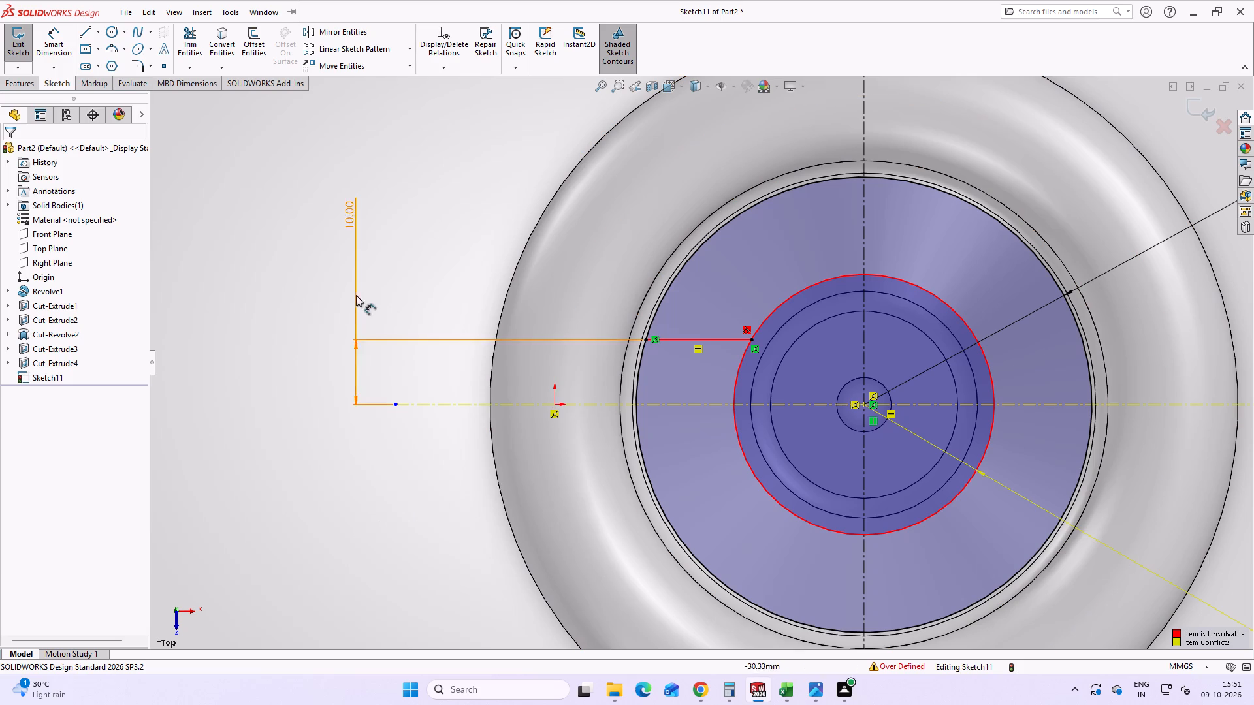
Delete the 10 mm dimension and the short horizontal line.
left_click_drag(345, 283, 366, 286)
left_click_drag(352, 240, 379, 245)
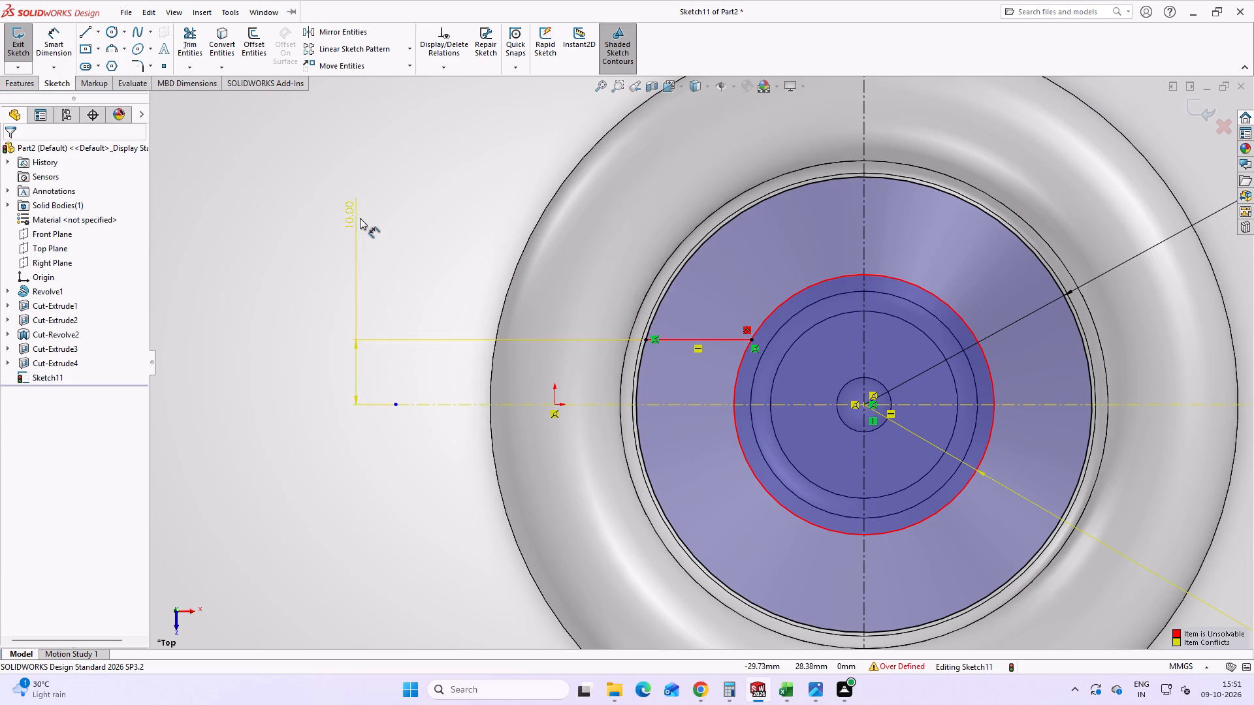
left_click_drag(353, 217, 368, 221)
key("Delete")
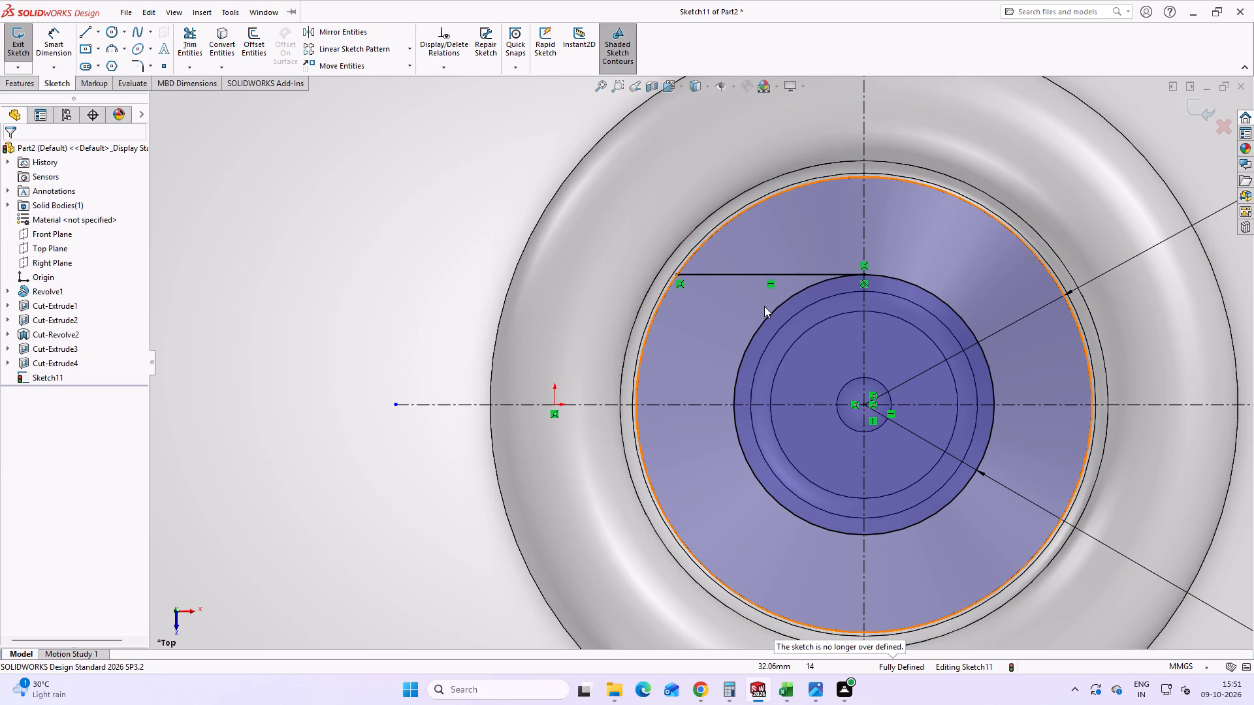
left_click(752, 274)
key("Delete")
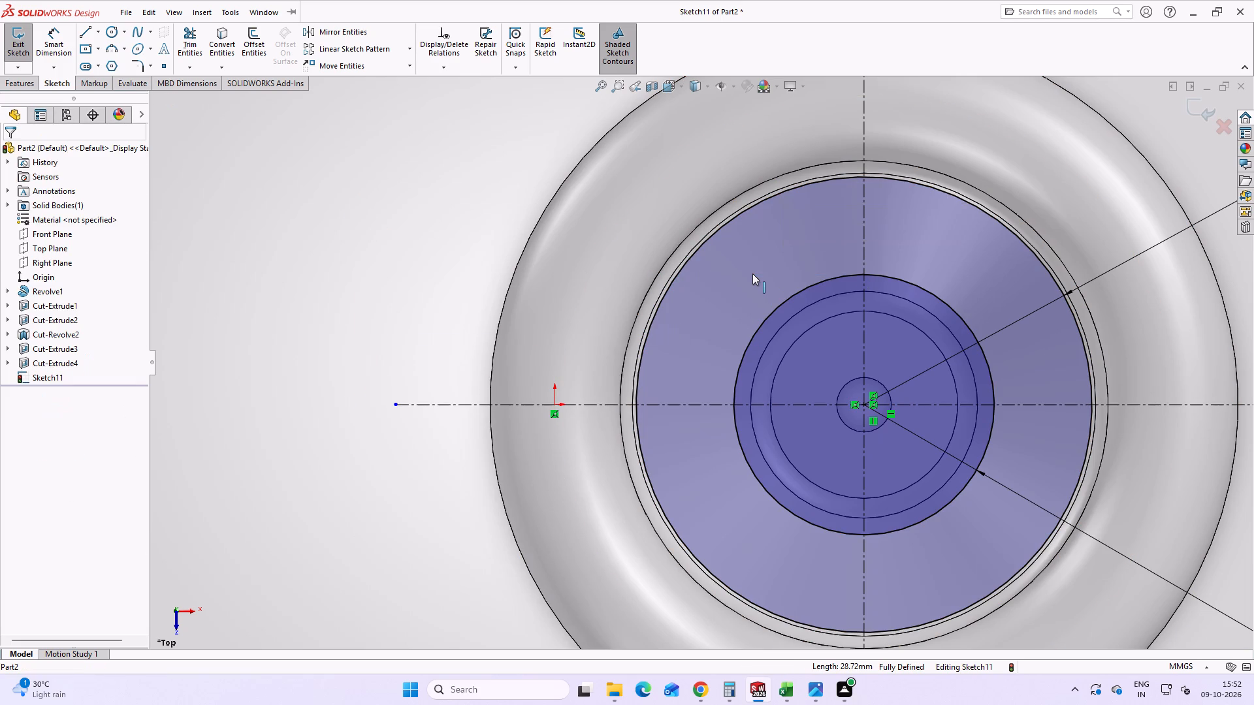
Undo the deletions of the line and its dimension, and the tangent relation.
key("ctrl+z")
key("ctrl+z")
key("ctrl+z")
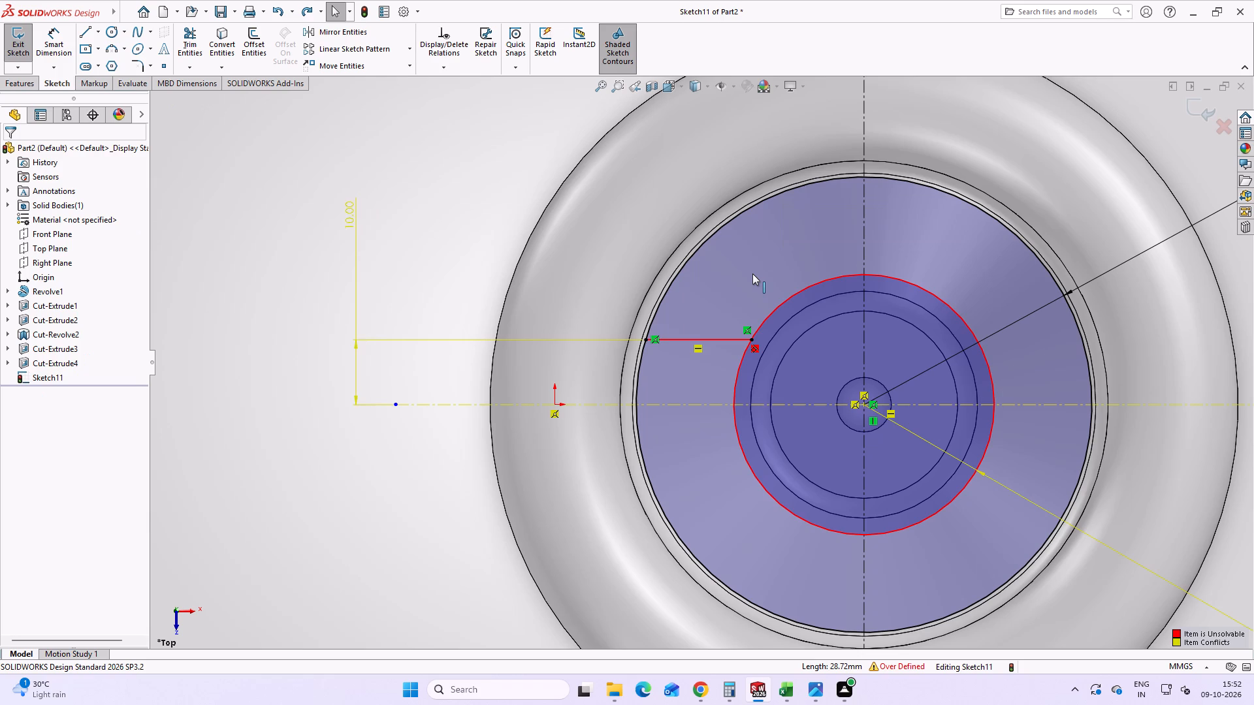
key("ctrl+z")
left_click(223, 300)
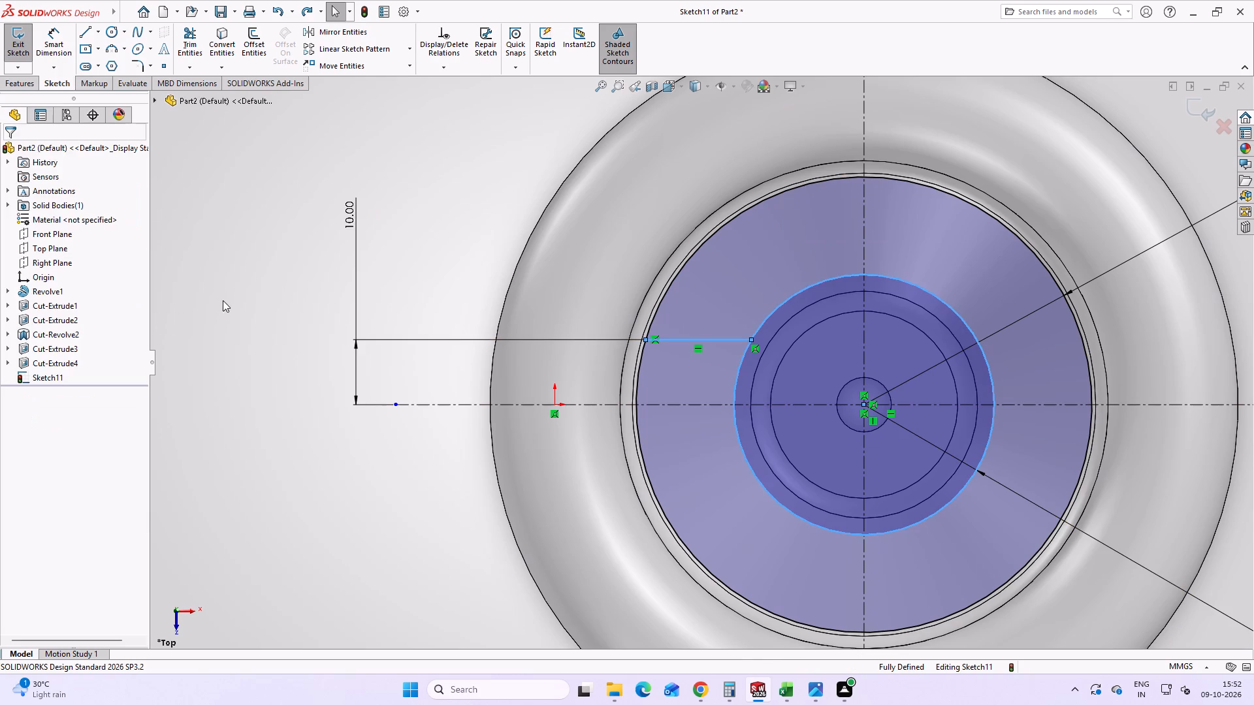
Move the 10 mm dimension slightly closer to the wheel.
left_click_drag(357, 244, 381, 248)
left_click(385, 437)
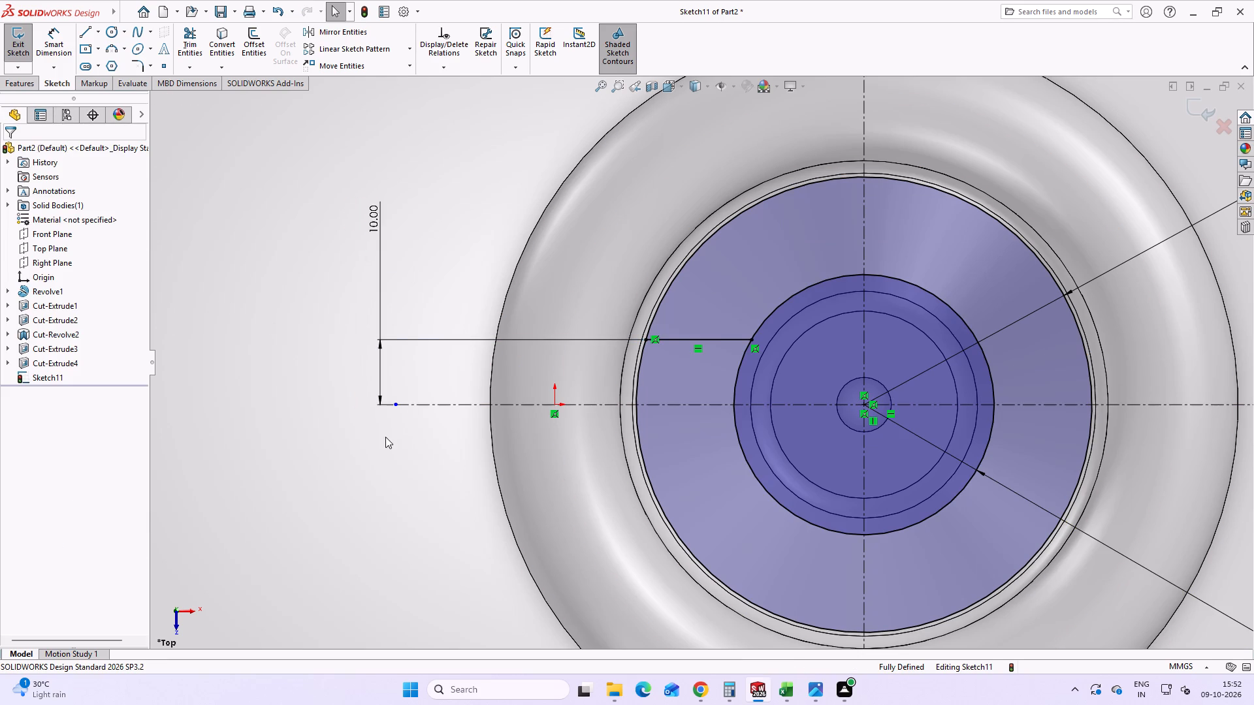
key("Escape")
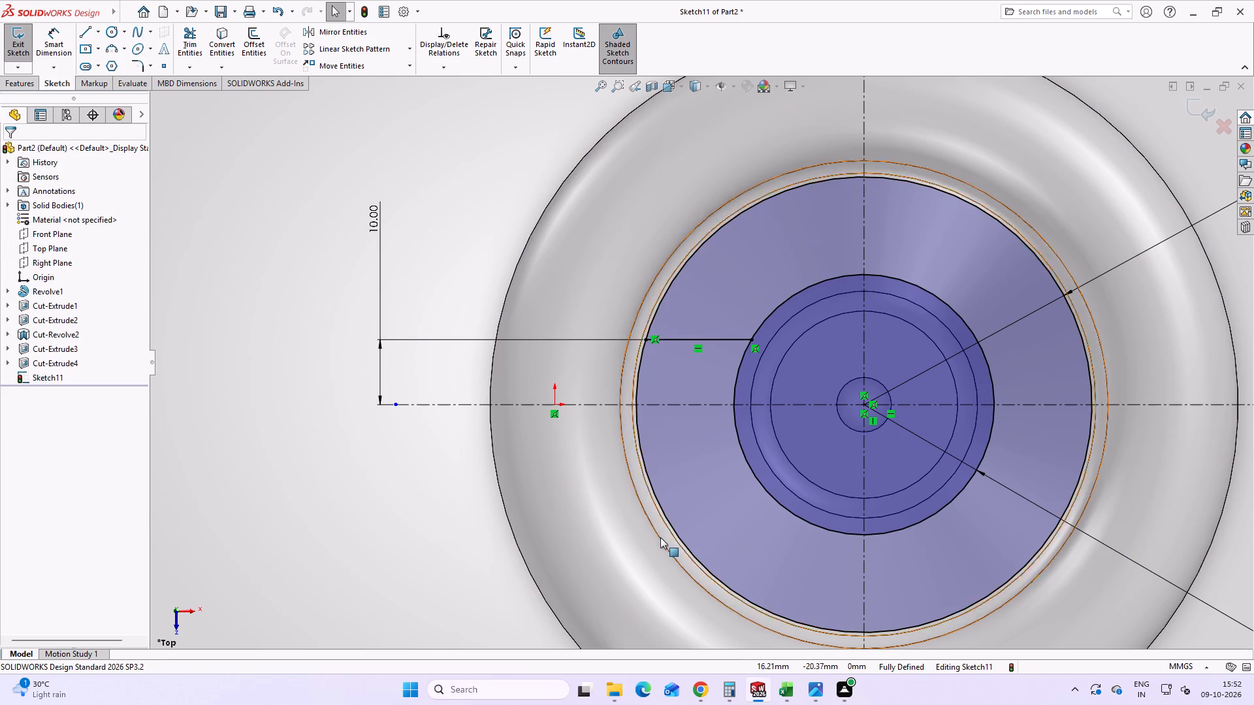
Sketch a line about 50 mm long from the short horizontal line's inner end to the opposite side of the R35 circle and make it horizontal.
left_click(820, 698)
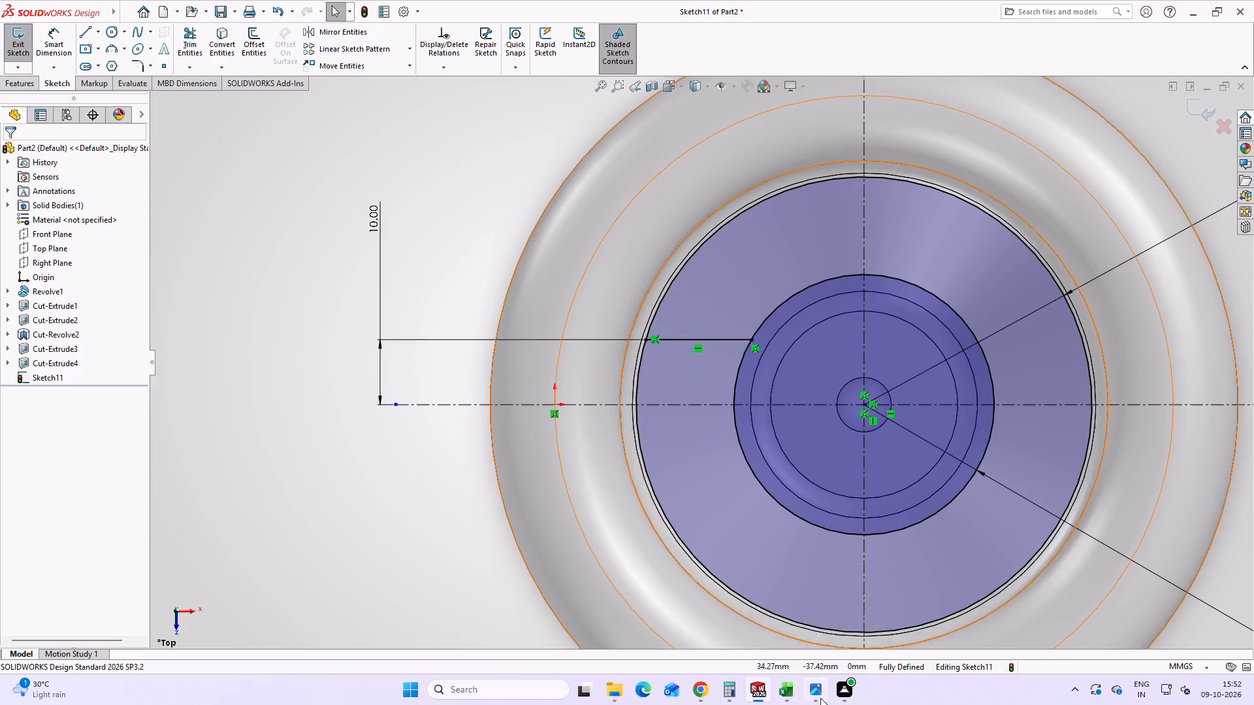
left_click(820, 698)
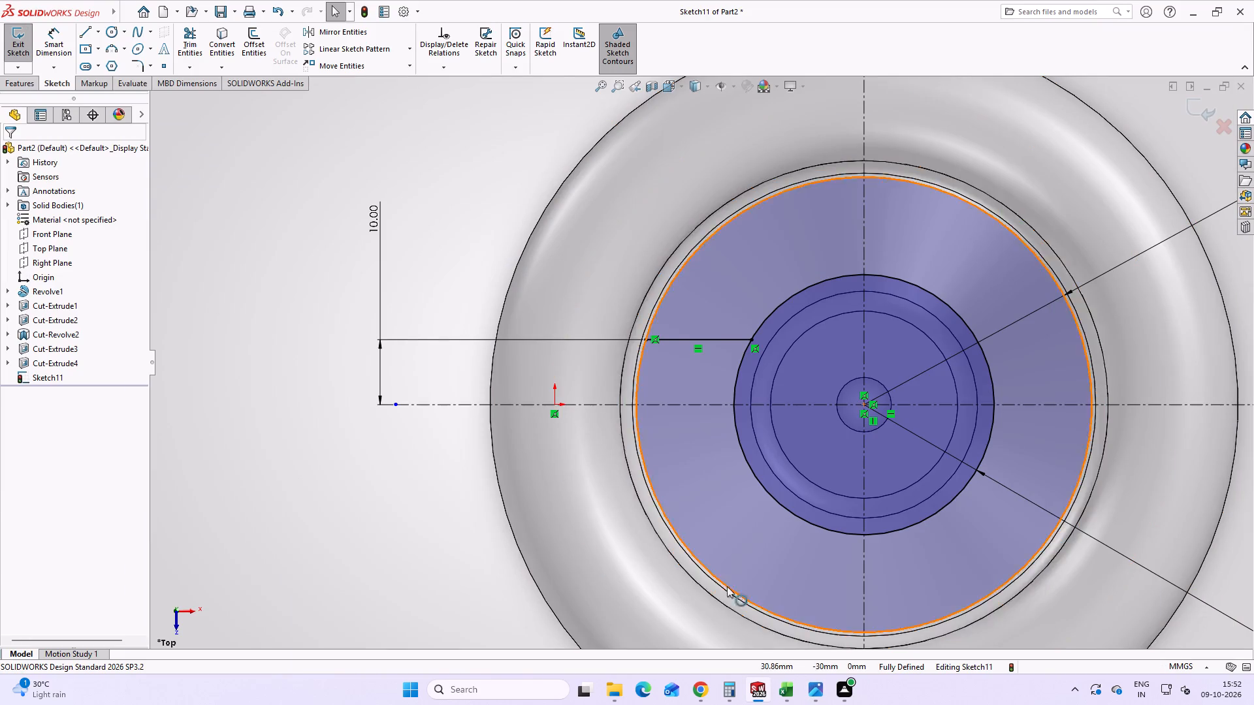
left_click(89, 31)
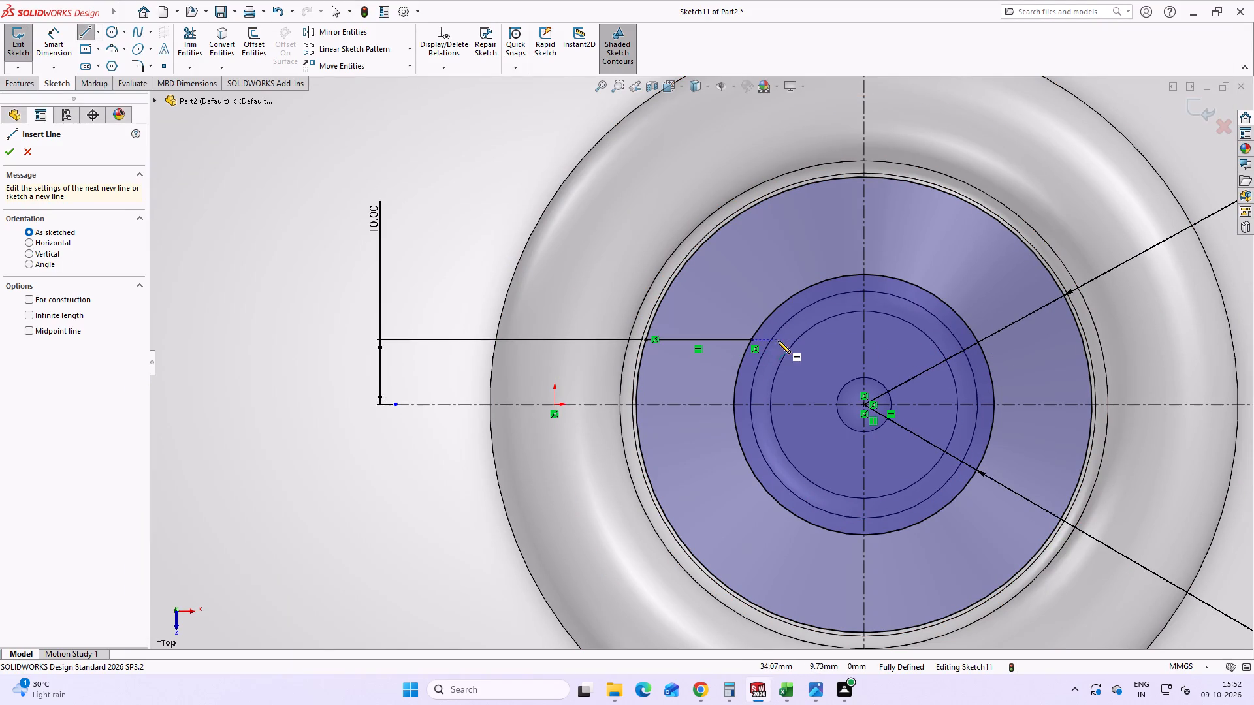
left_click(754, 341)
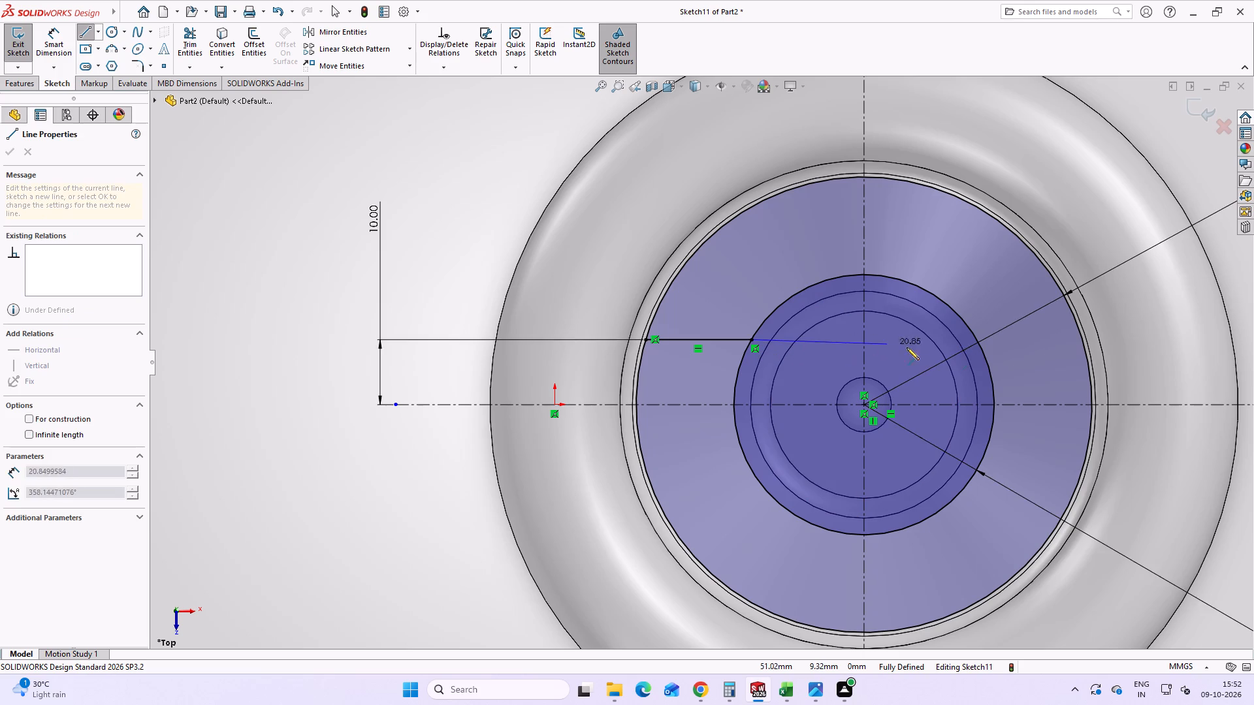
left_click(1079, 331)
key("Escape")
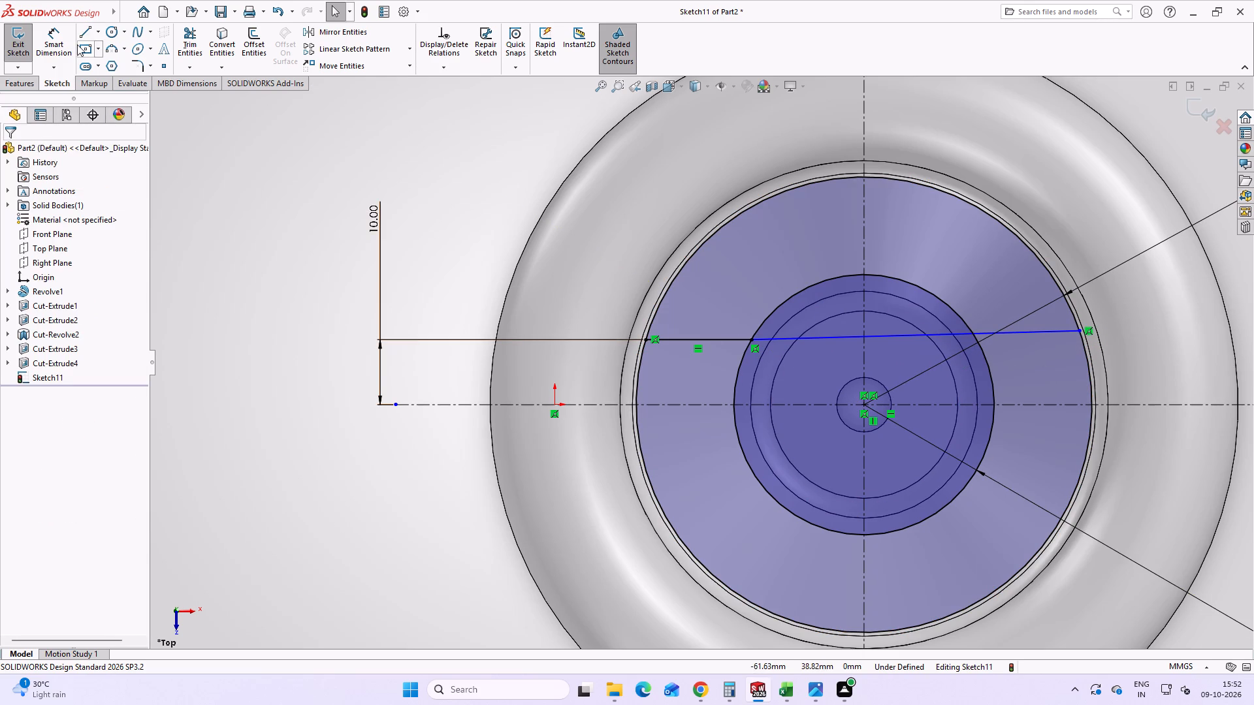
left_click(1008, 330)
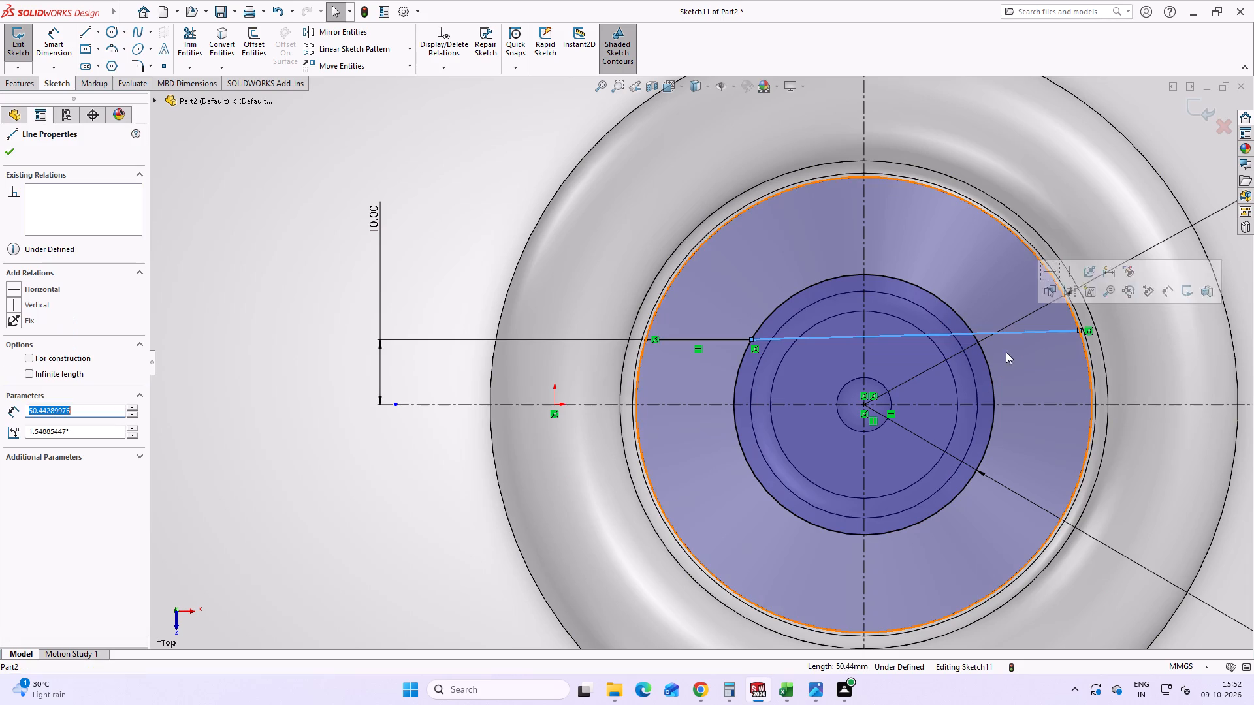
left_click(1015, 332)
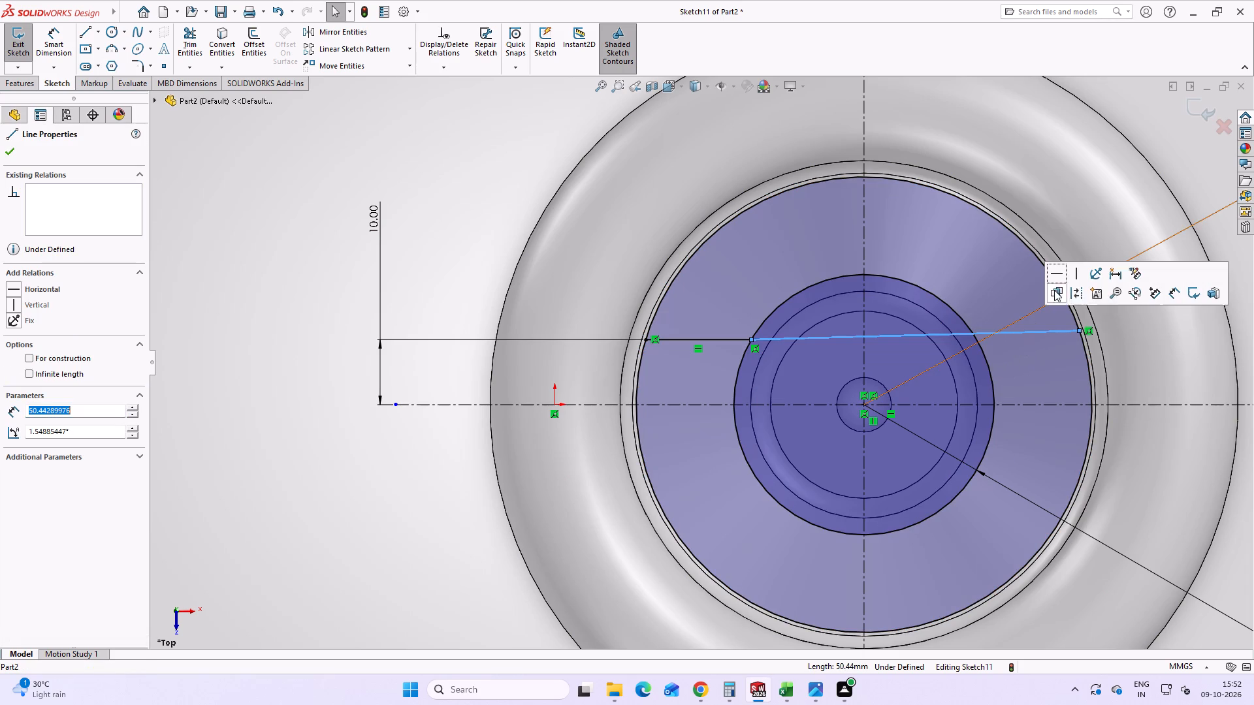
left_click(1059, 267)
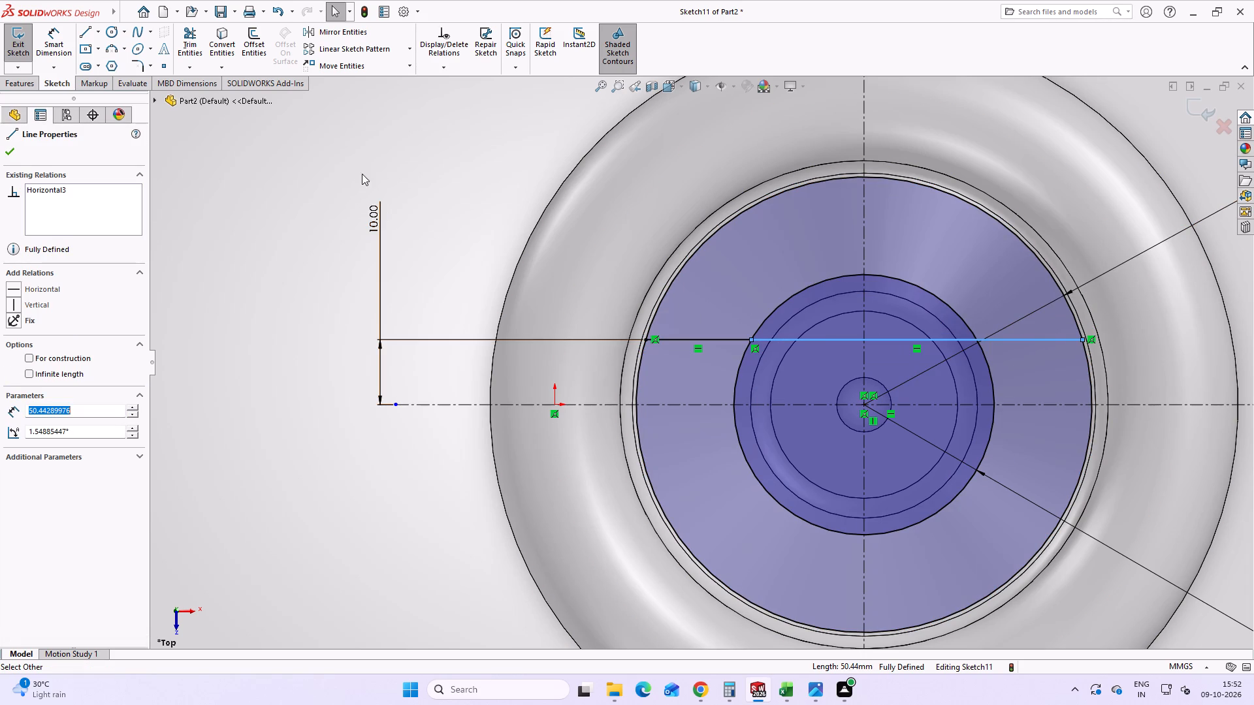
left_click(389, 163)
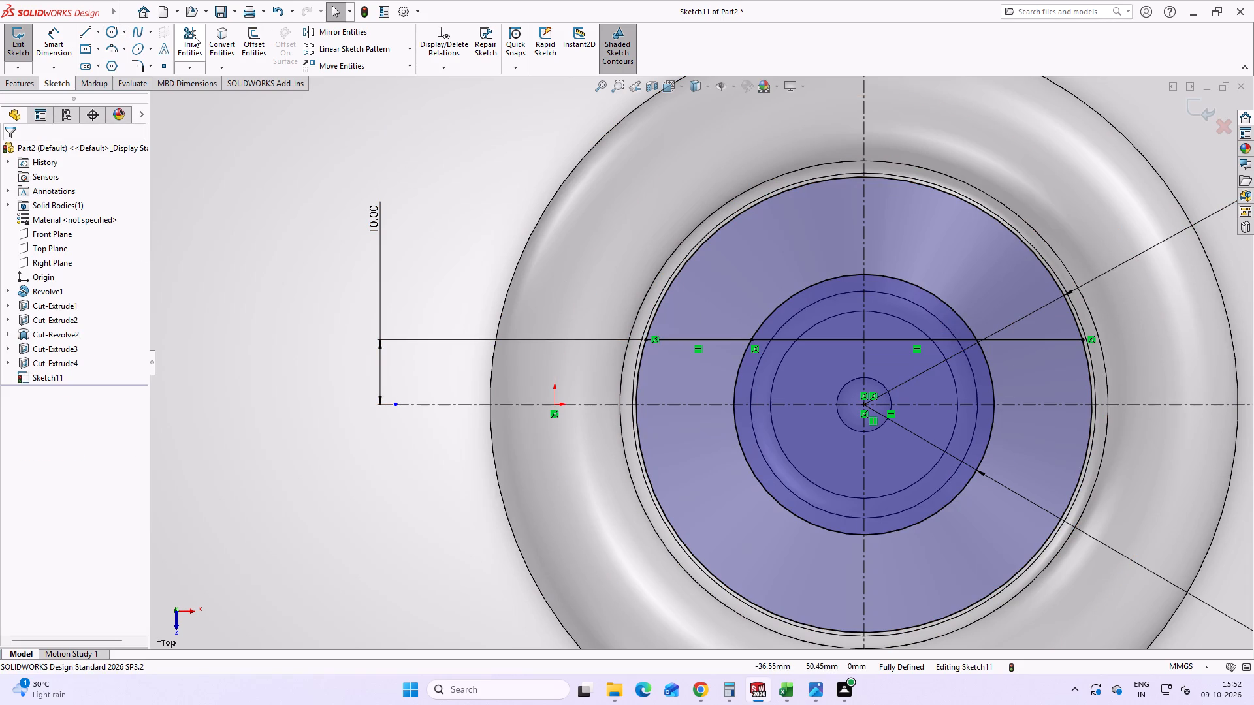
Trim away the parts of the new horizontal line that lie inside the R20 circle.
left_click(193, 35)
left_click_drag(794, 322, 791, 346)
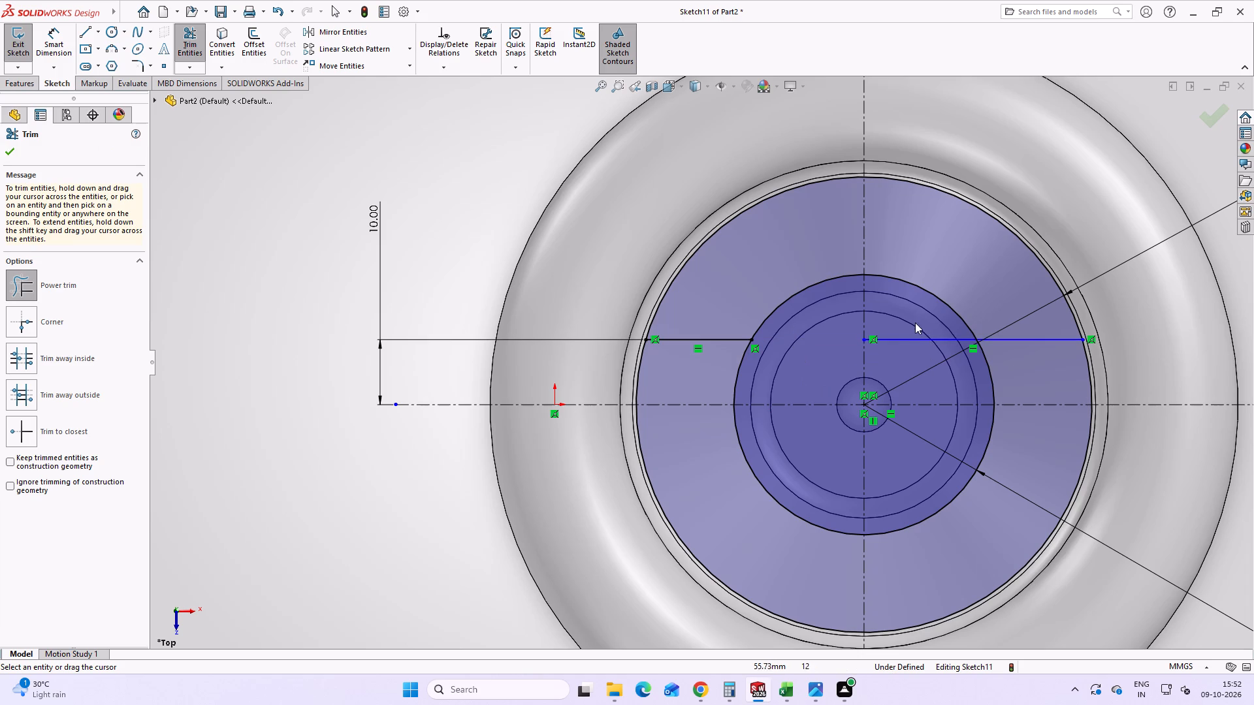
left_click_drag(909, 317, 900, 366)
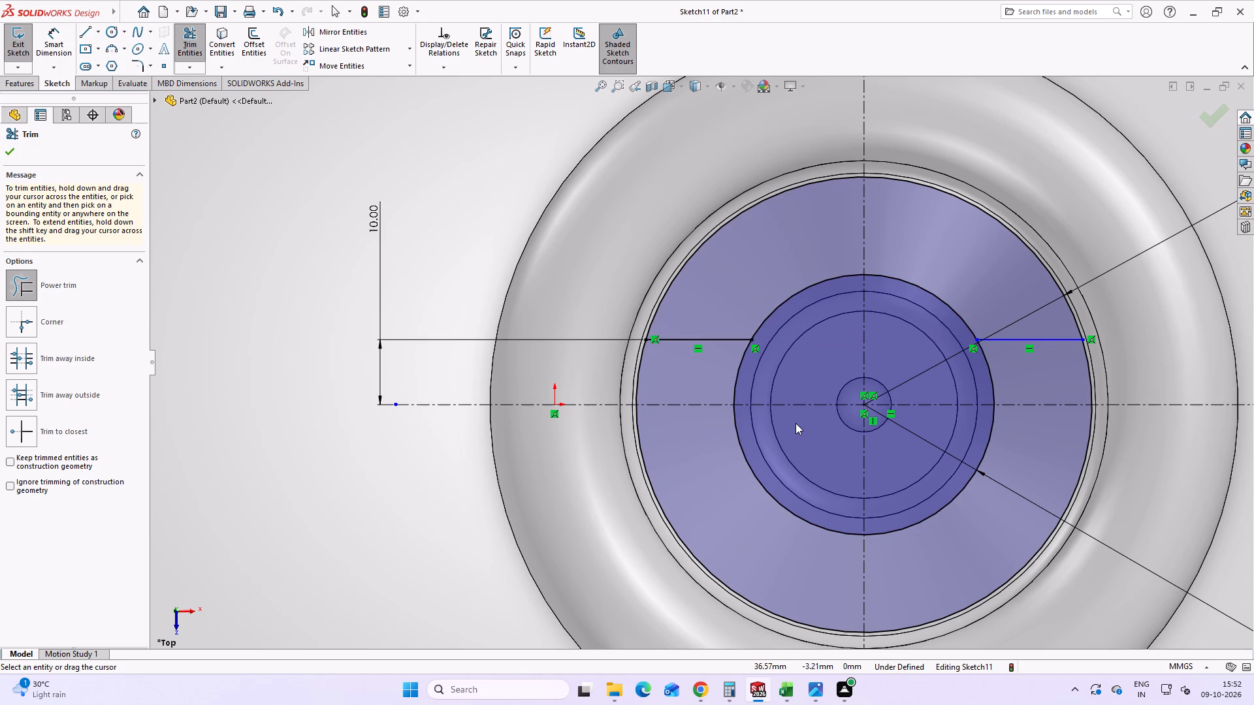
scroll(796, 423, "up", 2)
scroll(805, 435, "down", 2)
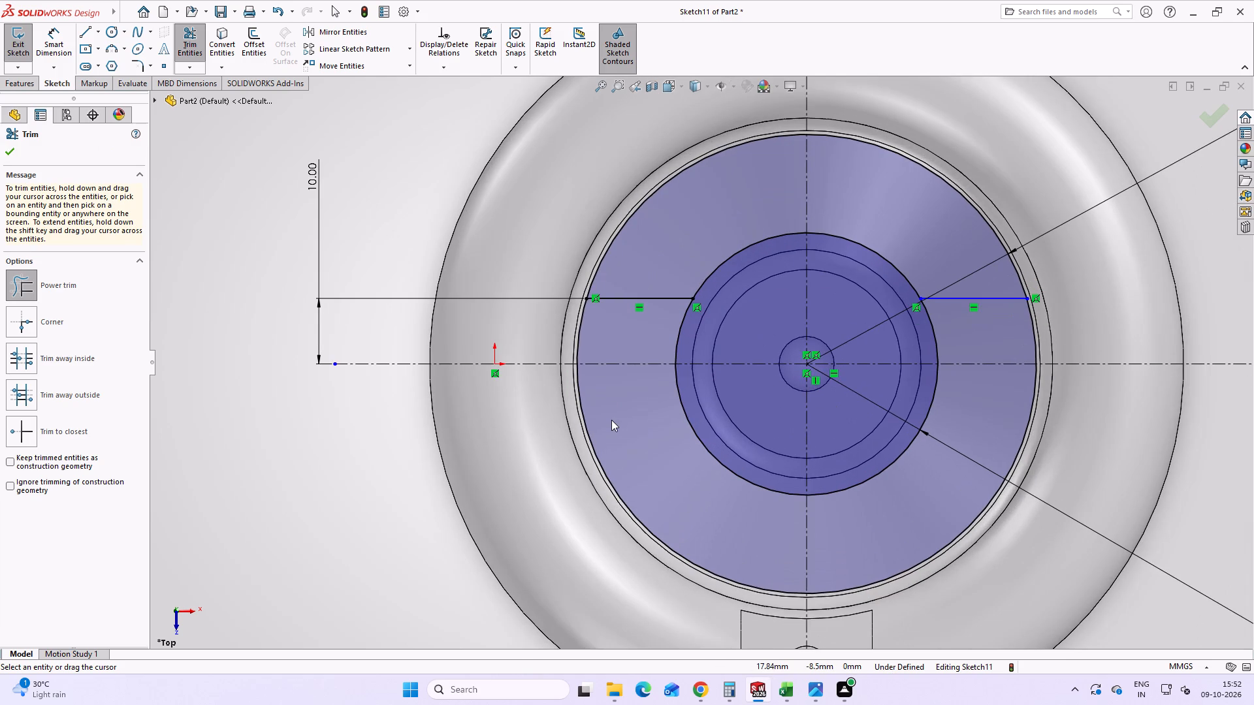
key("Escape")
left_click(969, 300)
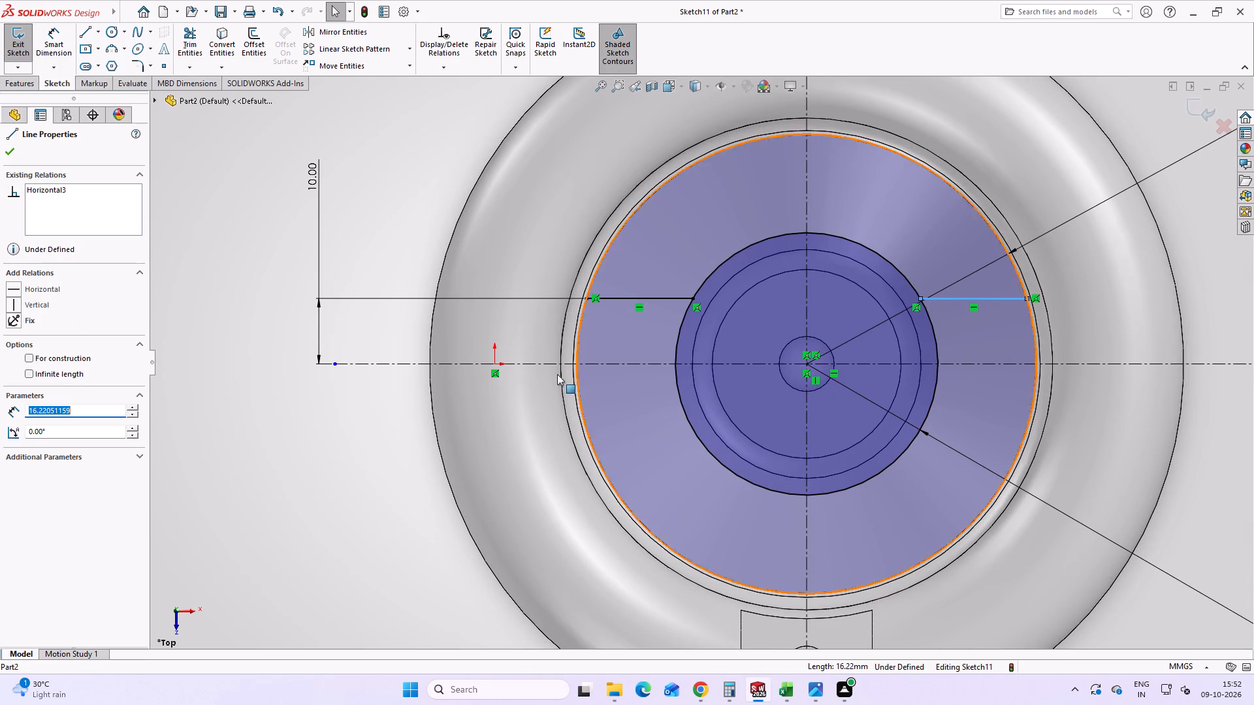
key("Escape")
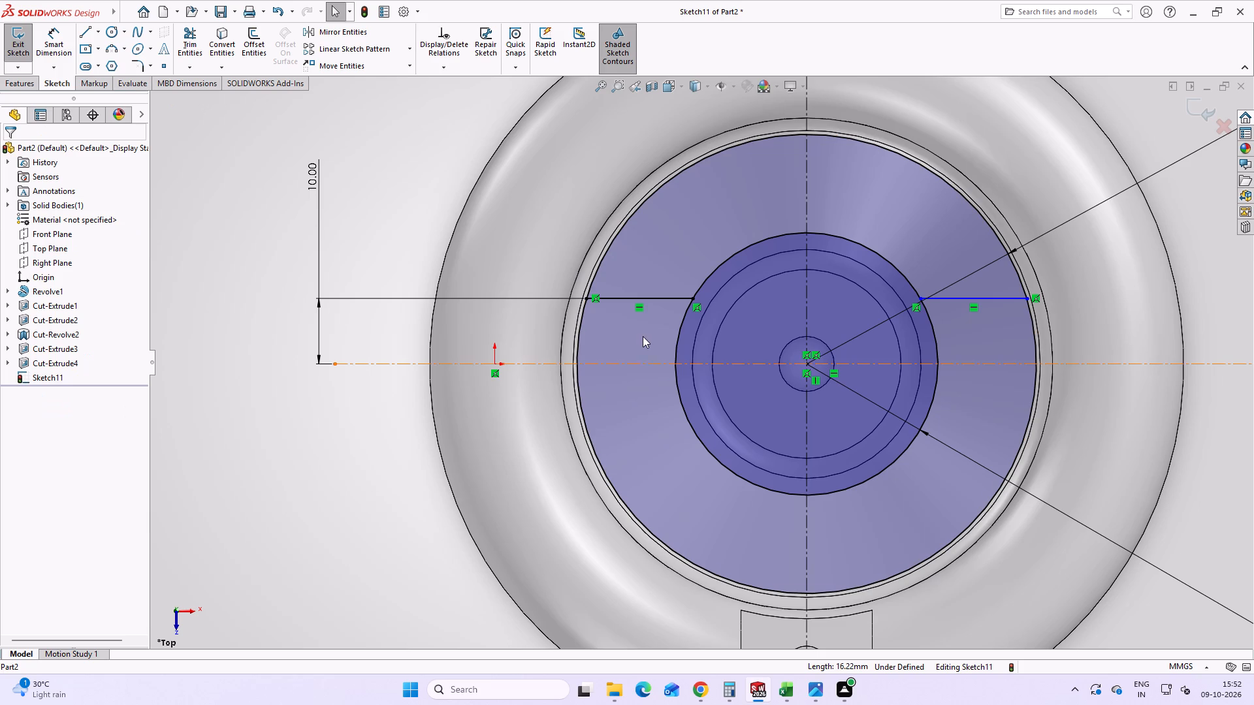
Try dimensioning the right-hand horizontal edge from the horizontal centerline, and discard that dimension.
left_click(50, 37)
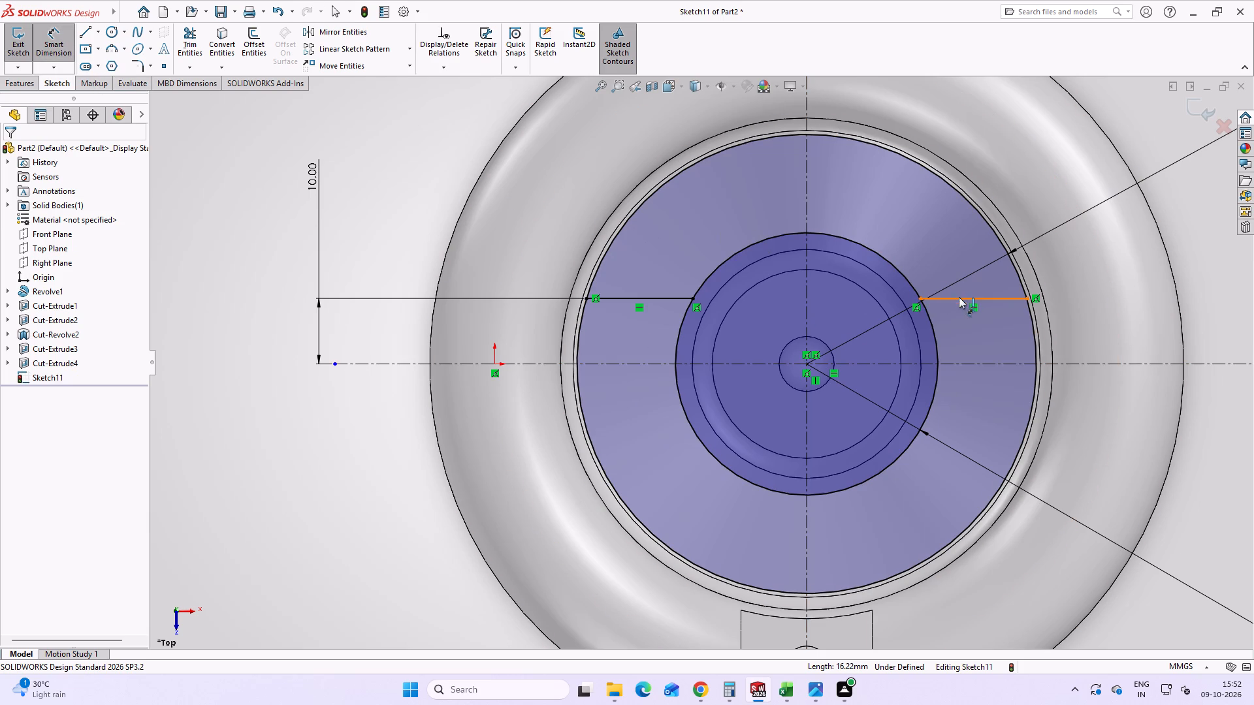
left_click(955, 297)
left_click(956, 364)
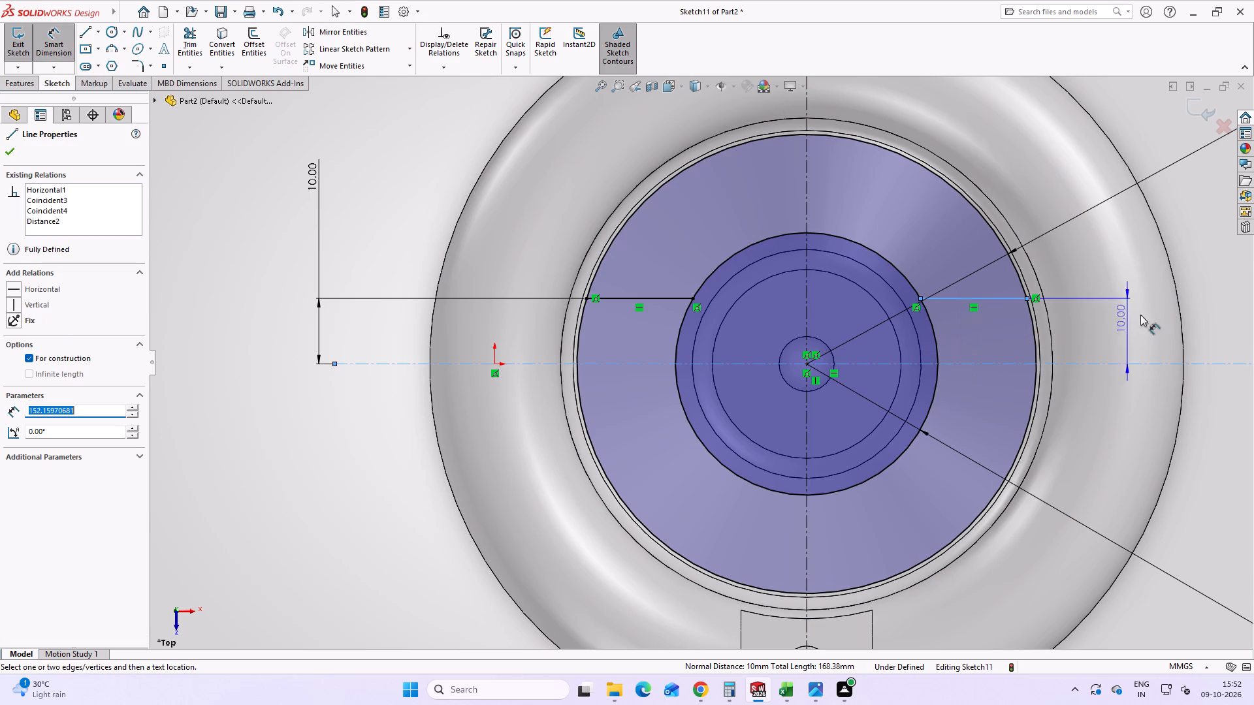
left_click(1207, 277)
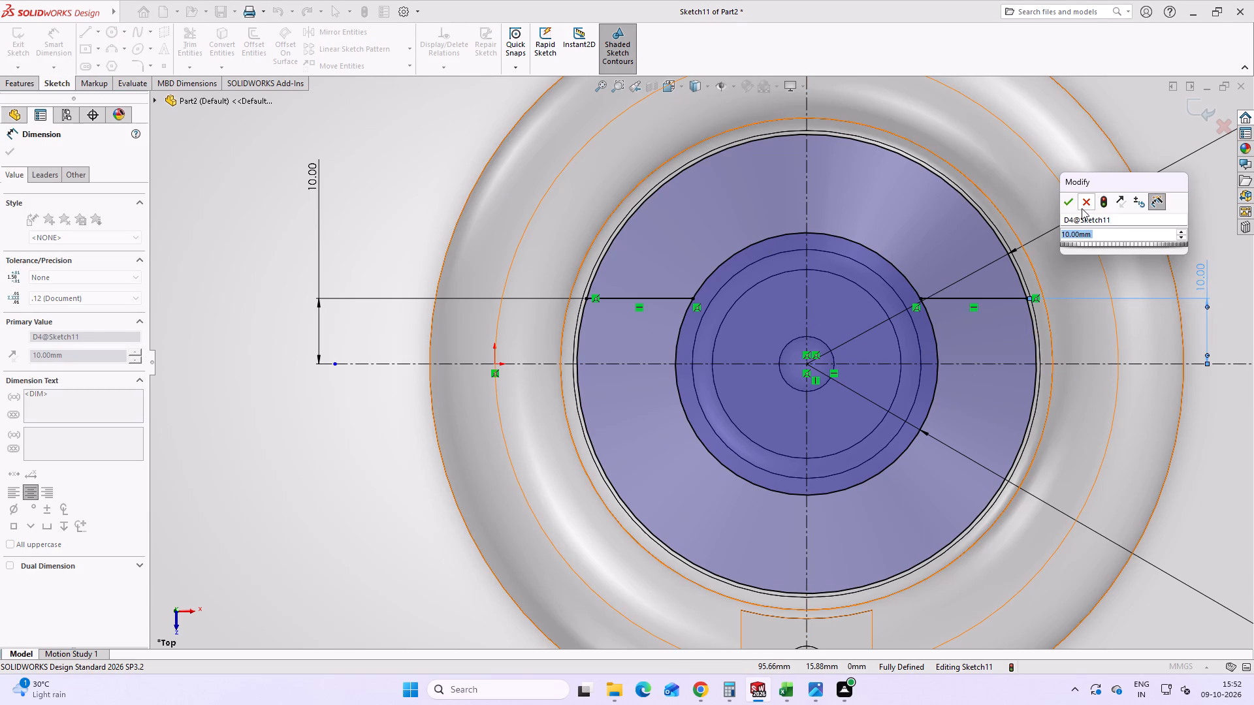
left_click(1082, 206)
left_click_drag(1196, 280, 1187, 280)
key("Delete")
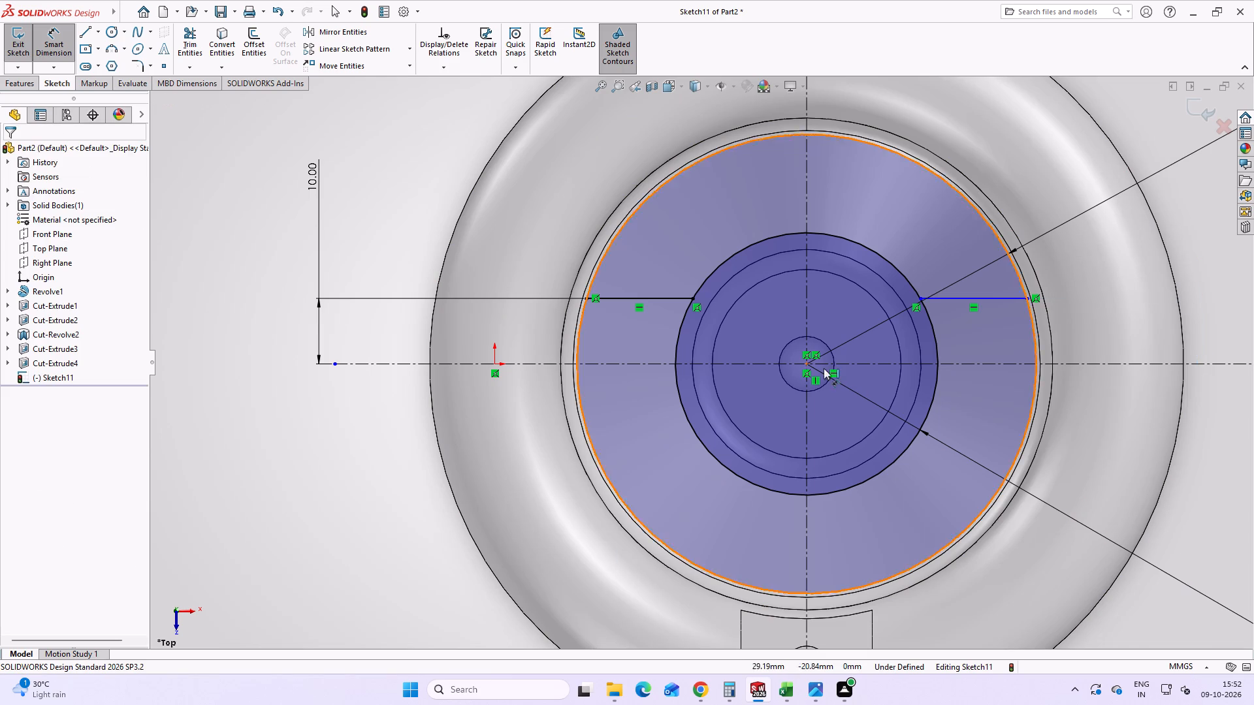
Delete the 10 mm dimension between the left-hand horizontal edge and the horizontal centerline.
left_click(311, 221)
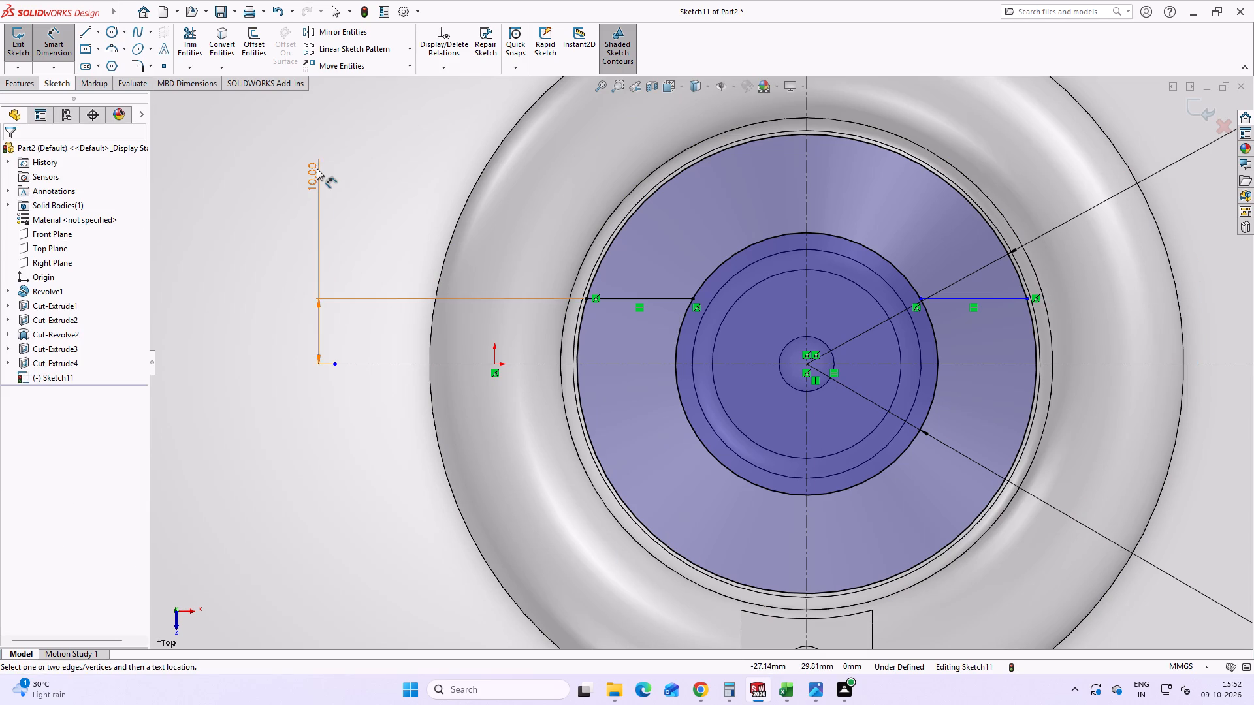
left_click_drag(317, 168, 330, 172)
key("Delete")
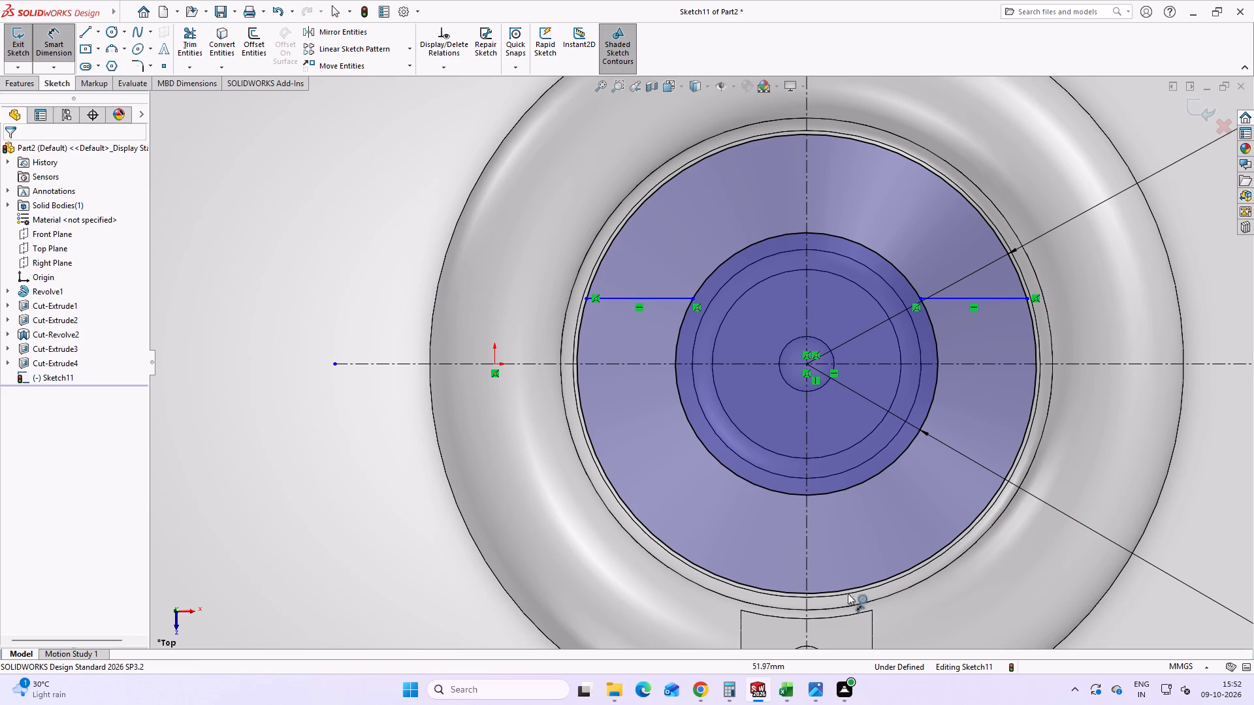
Check the spoke opening shape and dimensions on the handwheel reference drawing.
left_click(810, 703)
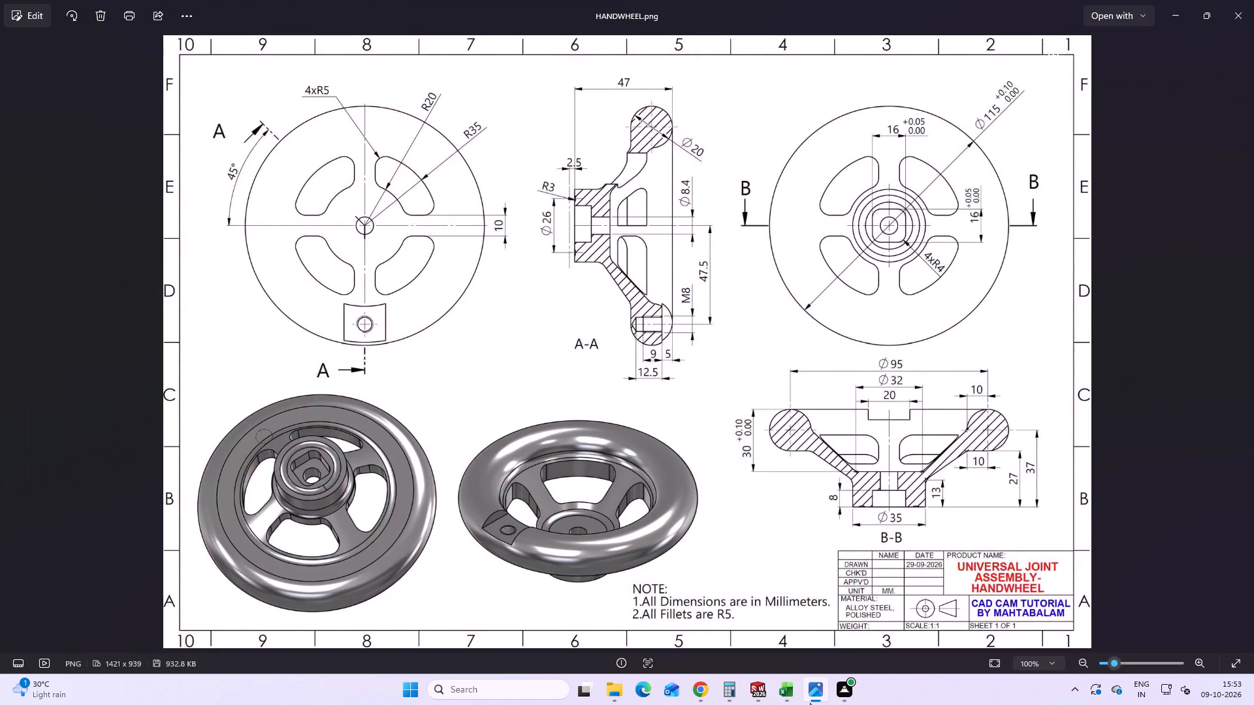
left_click(810, 703)
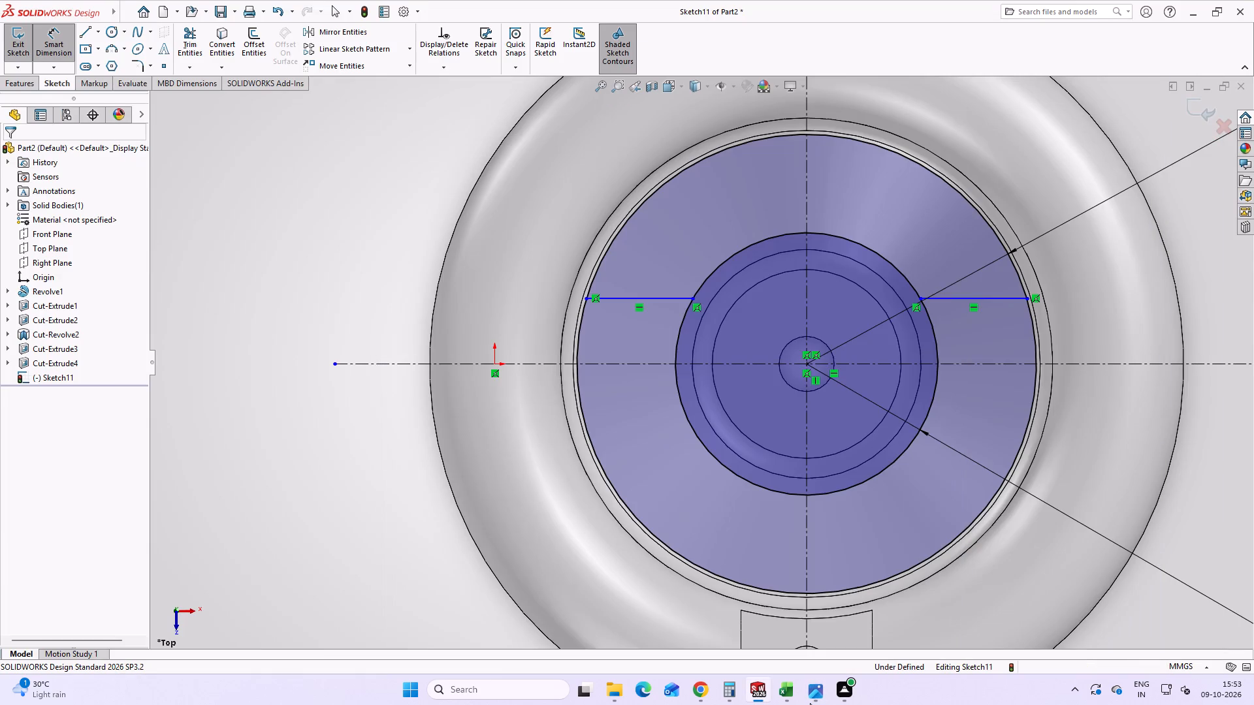
left_click(810, 703)
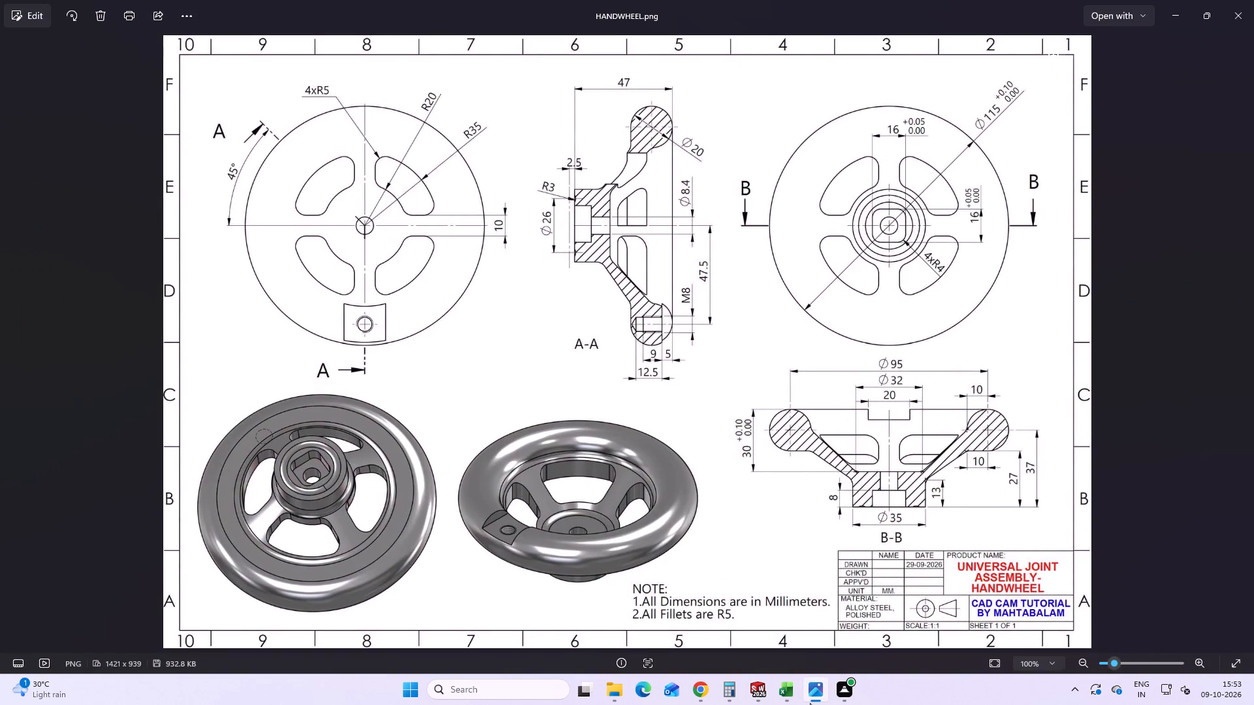
left_click(810, 703)
left_click(810, 703)
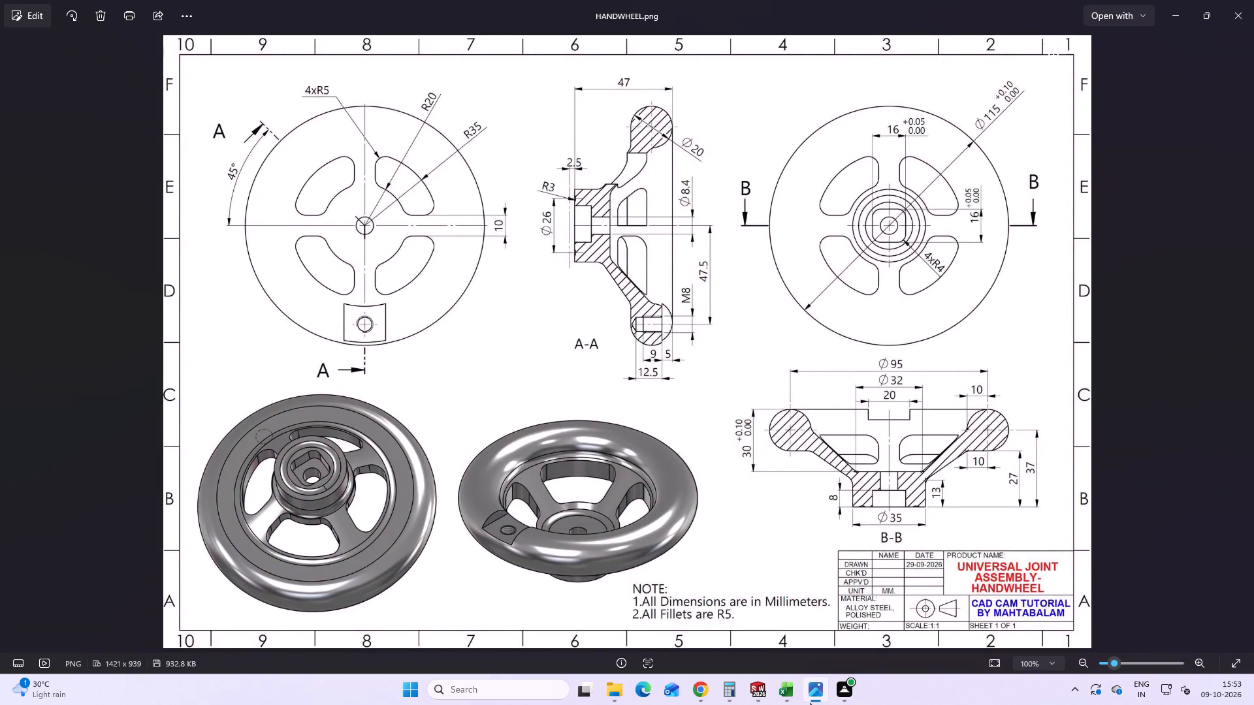
left_click(810, 703)
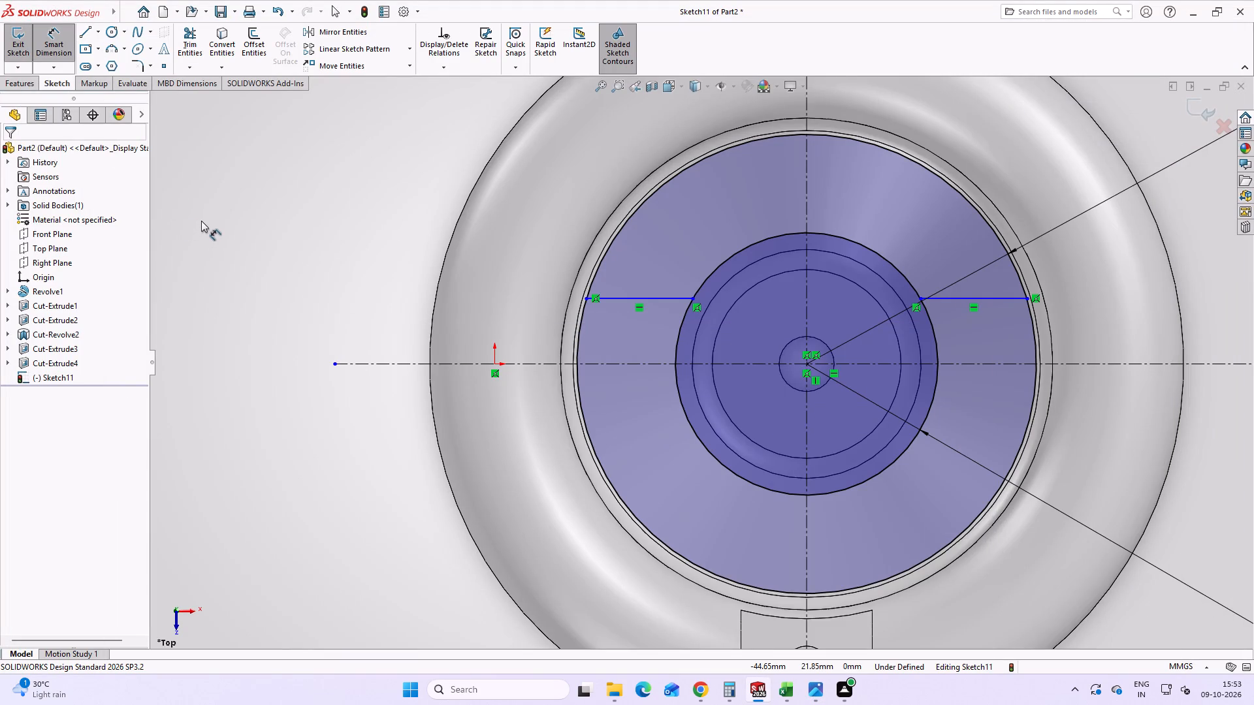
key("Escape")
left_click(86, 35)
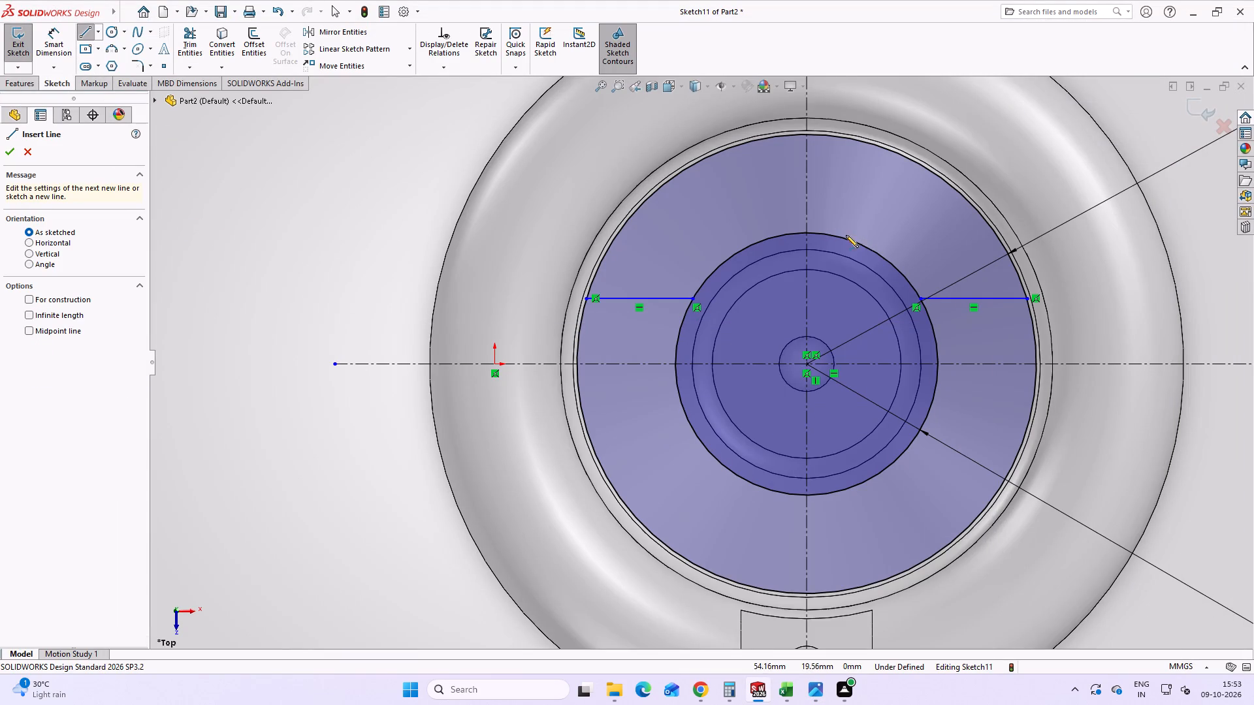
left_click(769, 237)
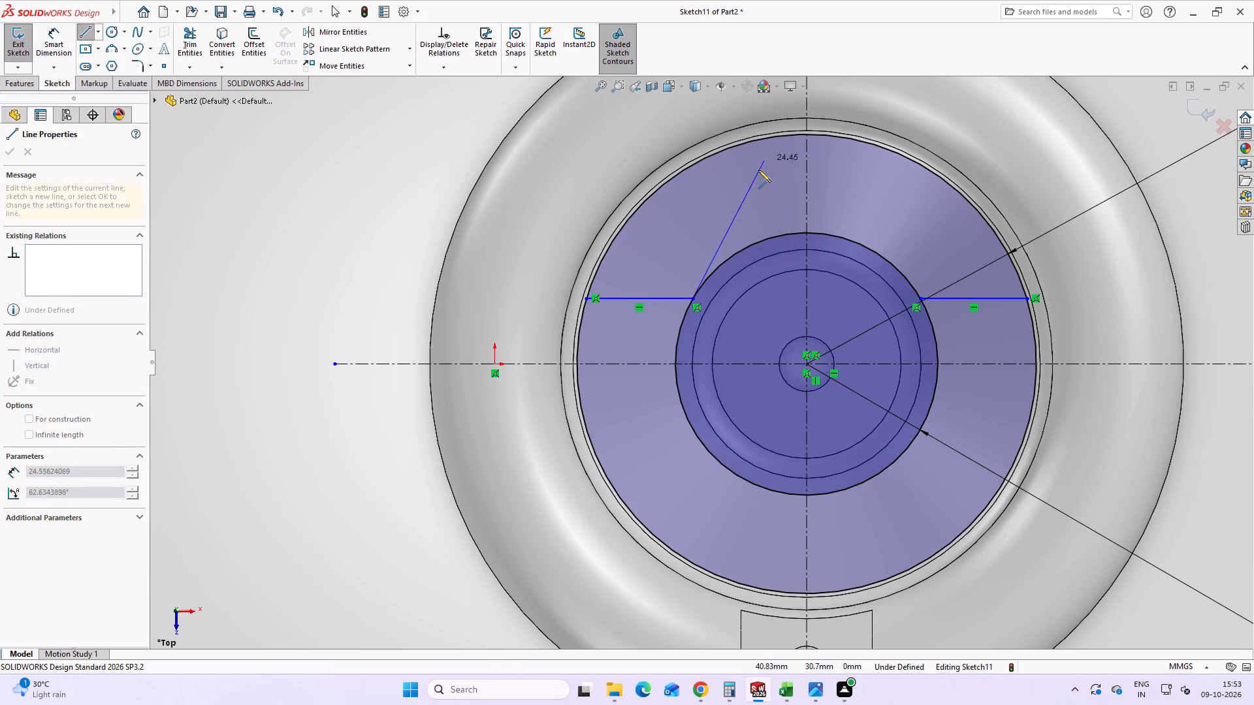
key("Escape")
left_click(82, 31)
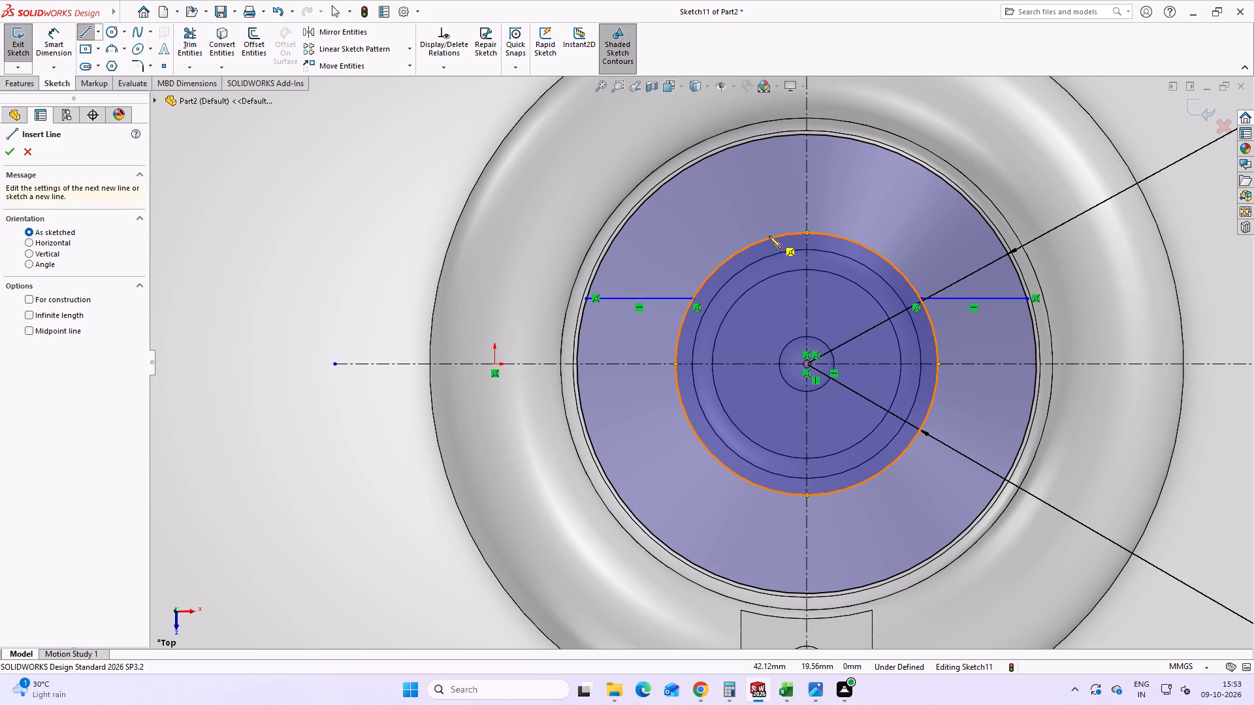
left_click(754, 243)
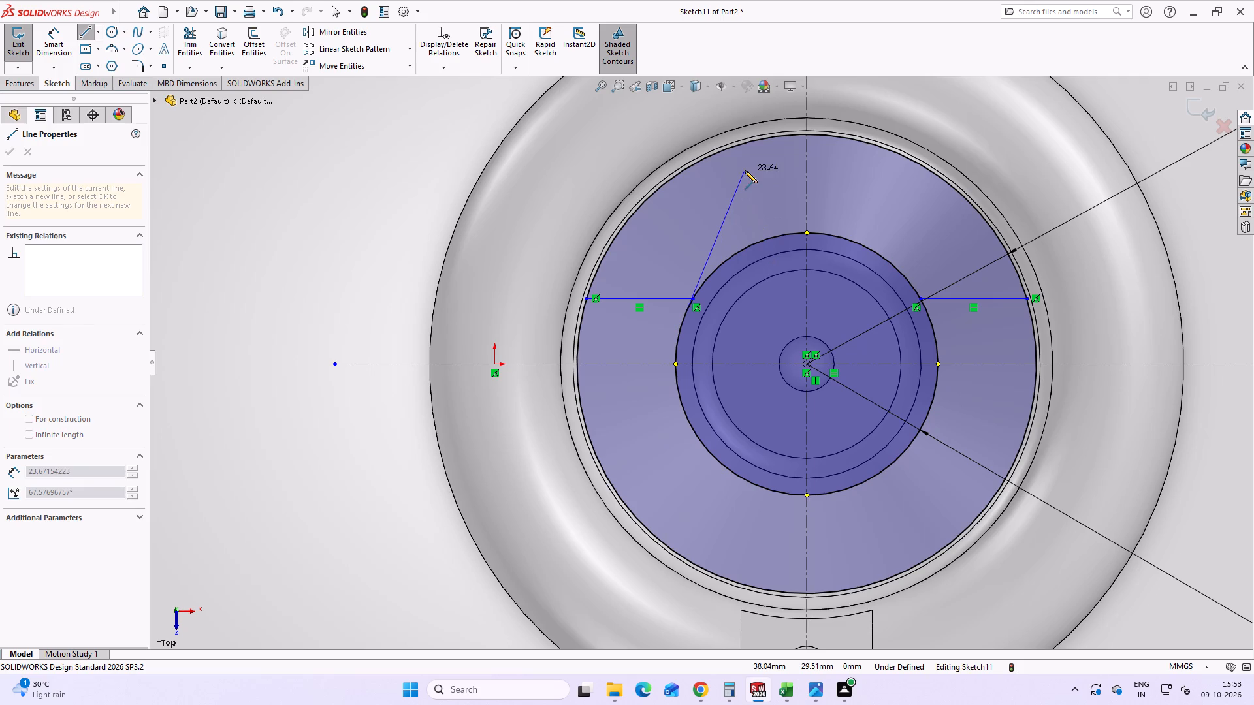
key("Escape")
Sketch a vertical line about 15 mm long from the R20 circle to the R35 circle, just left of the vertical centerline.
left_click(89, 31)
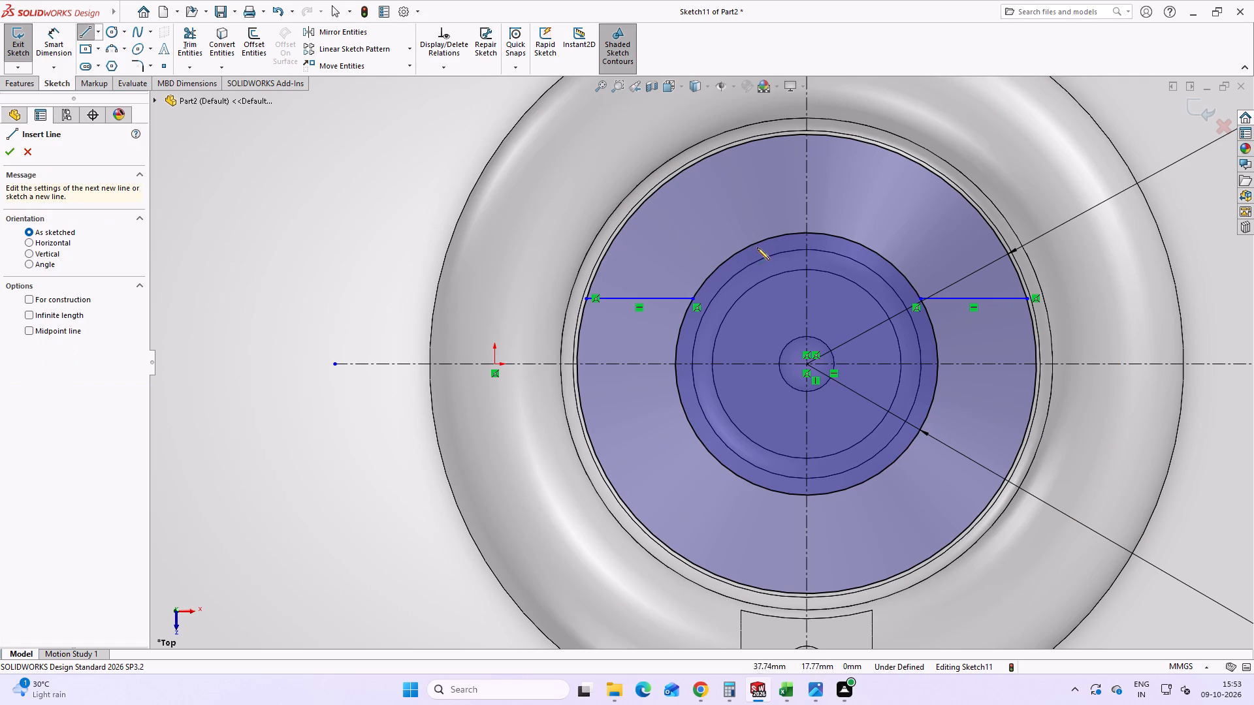
left_click(779, 237)
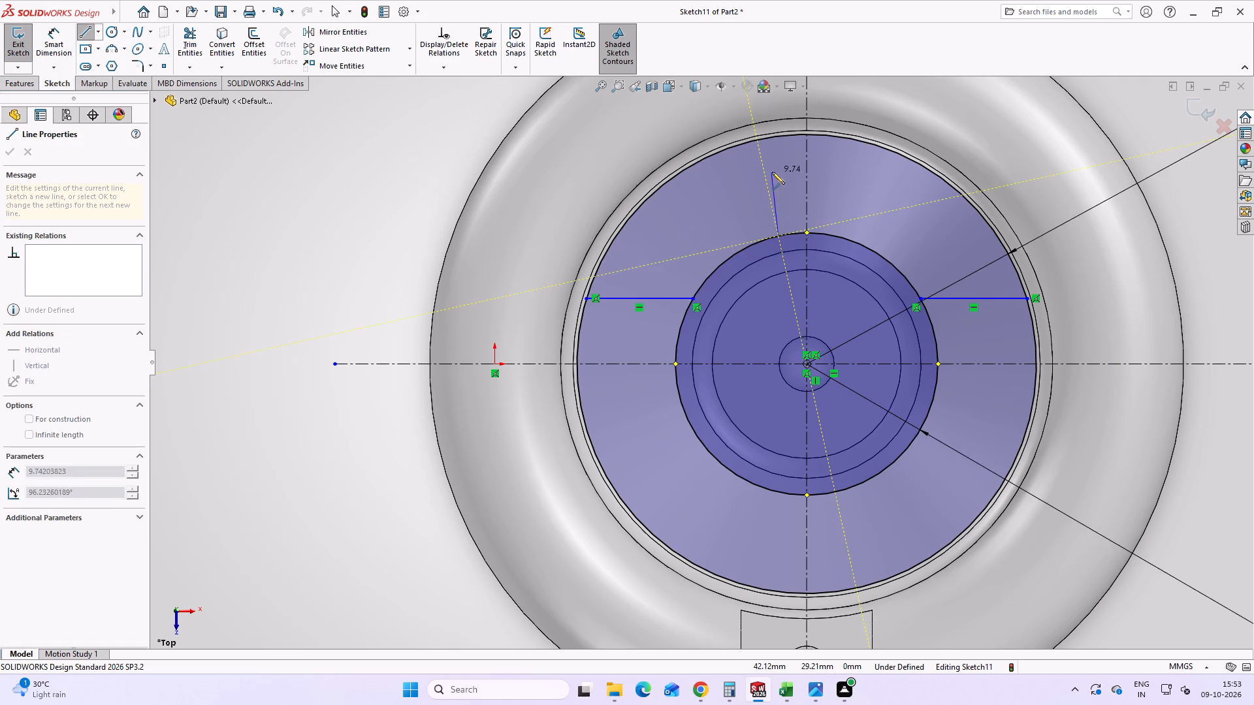
left_click(779, 134)
key("Escape")
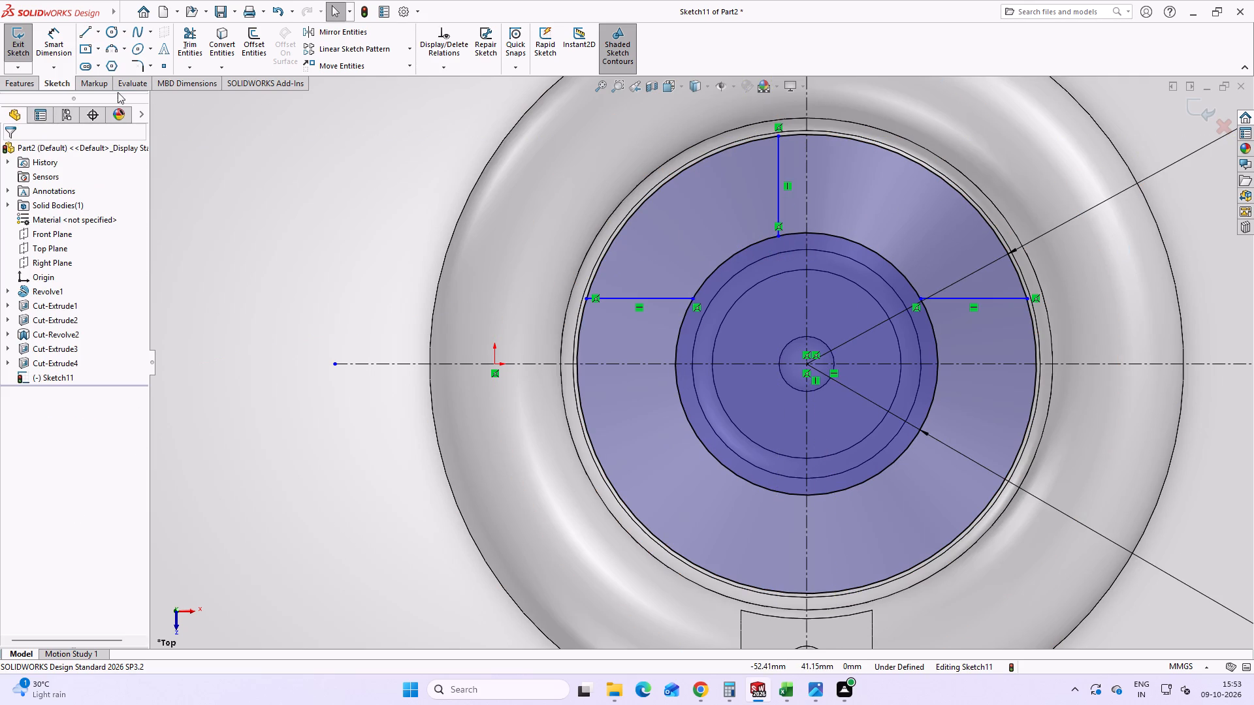
Dimension the new vertical line at 10 mm from the vertical centerline.
left_click(54, 40)
left_click(777, 143)
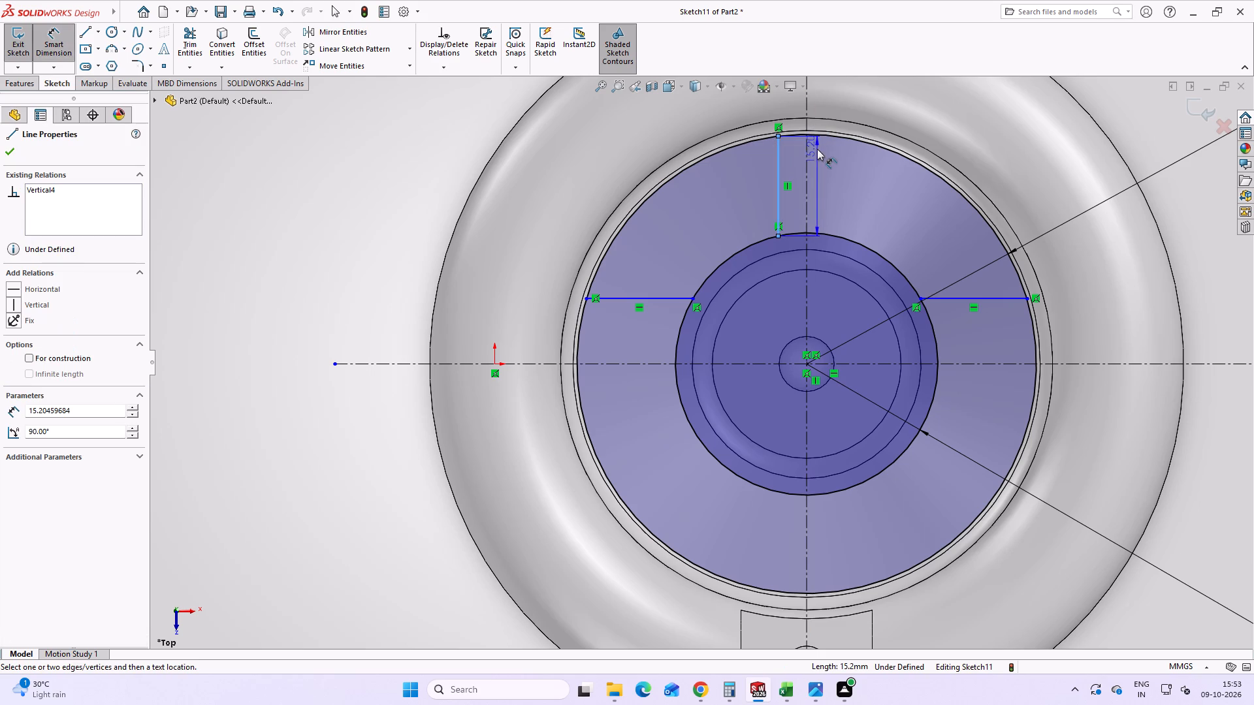
left_click(806, 144)
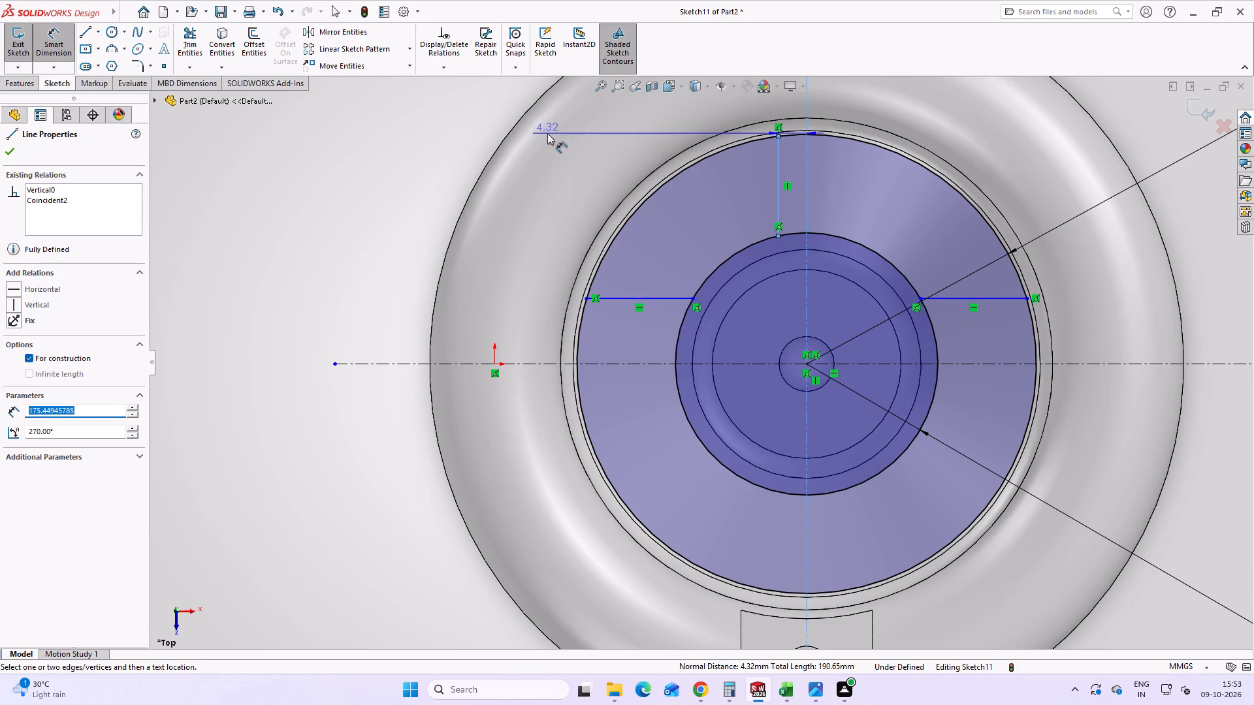
left_click(547, 133)
type("10")
key("Return")
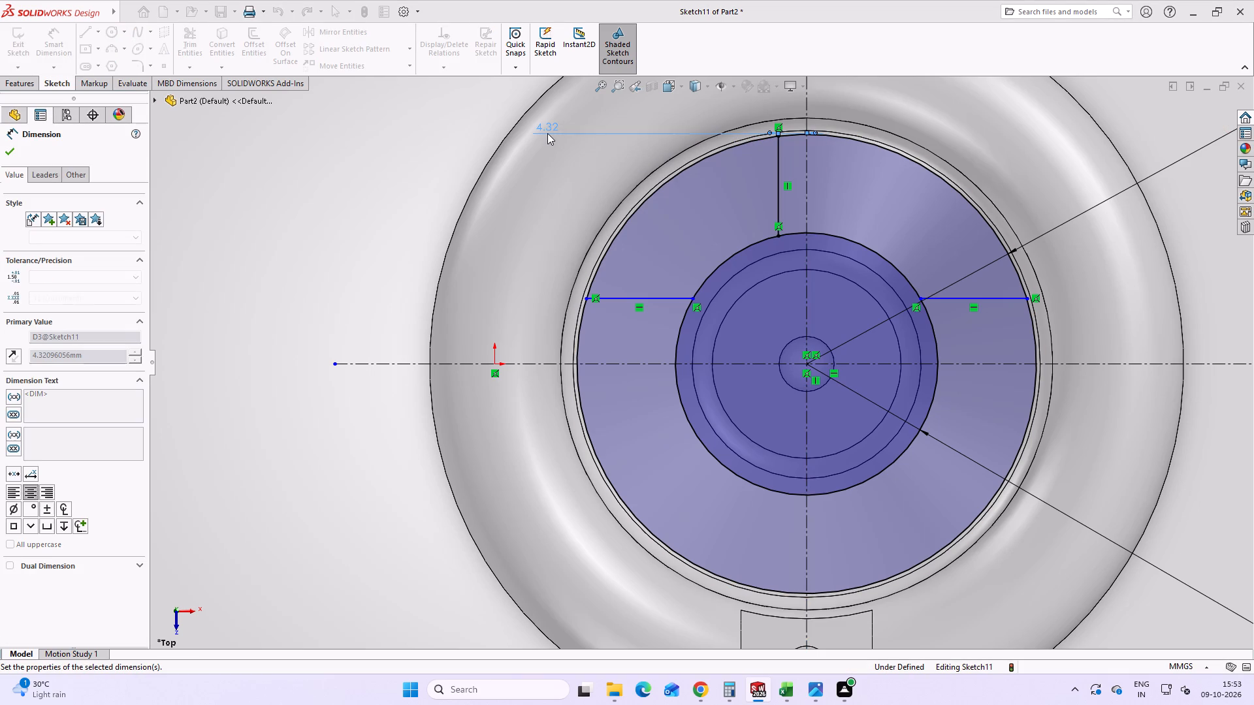
Move the text of the vertical line's 10 mm dimension closer to the handwheel.
key("Escape")
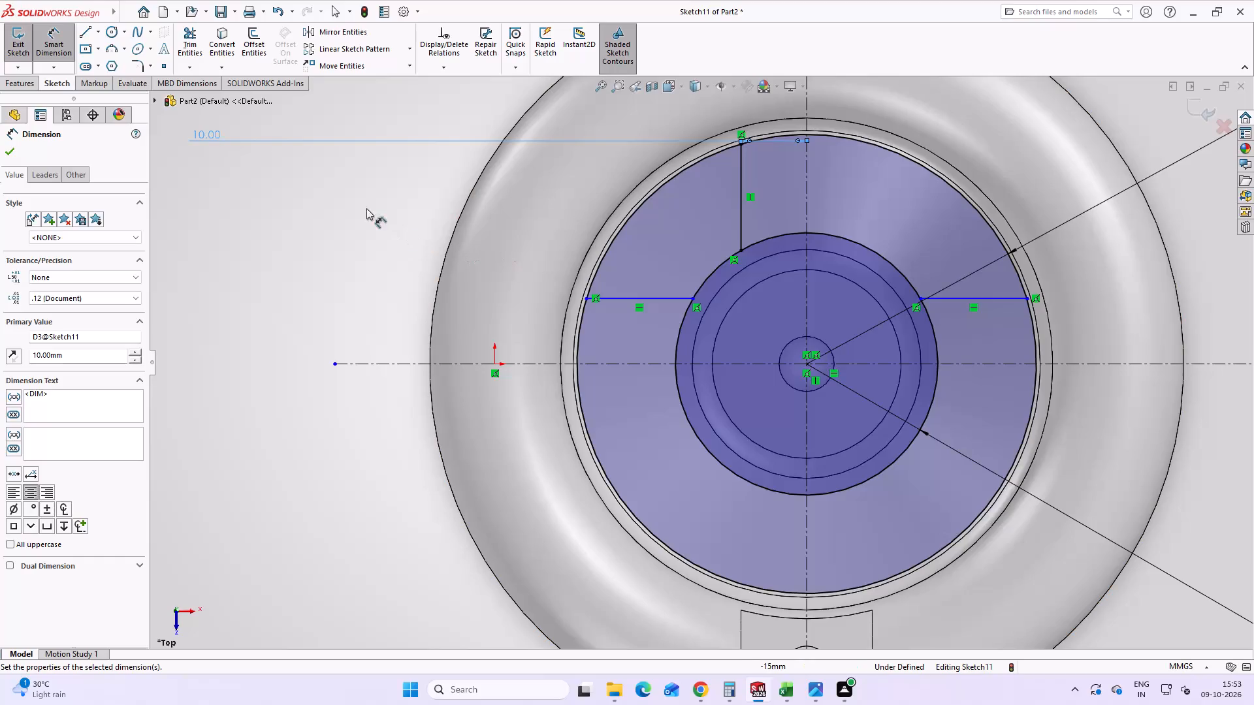
left_click_drag(205, 139, 227, 142)
key("Escape")
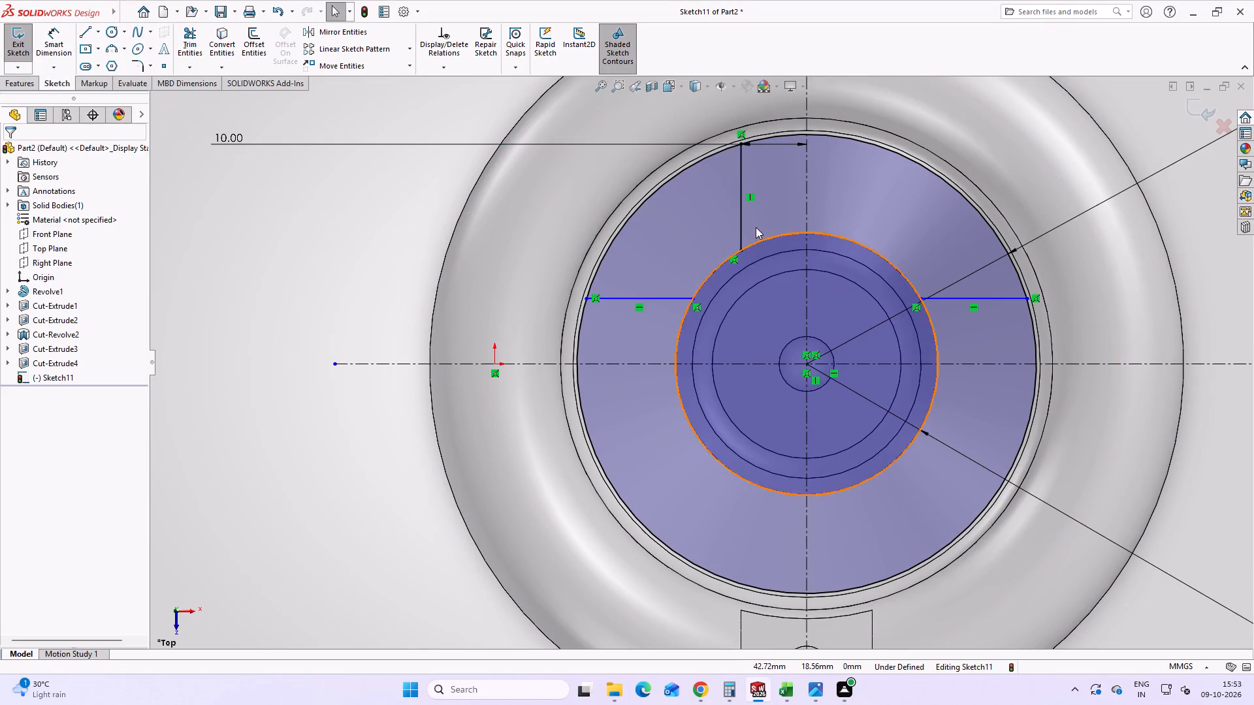
left_click_drag(242, 141, 266, 141)
key("Escape")
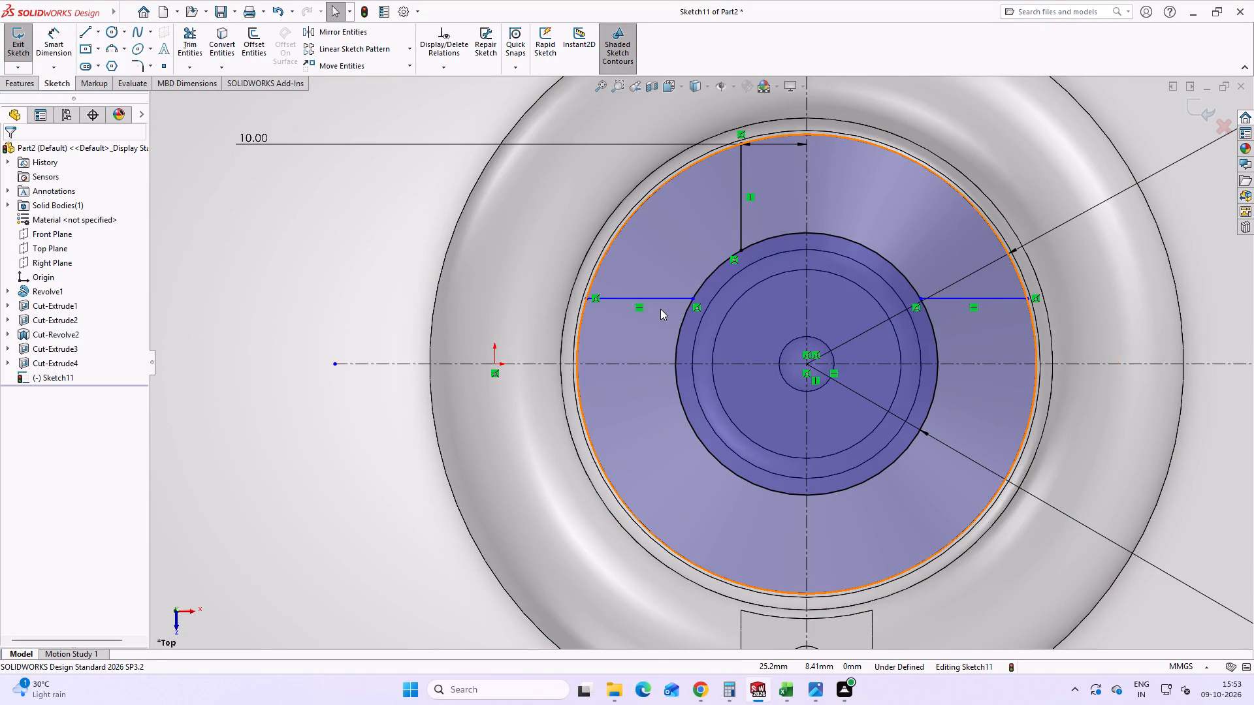
Trim the R35 and R20 circles between the upper-left opening's straight edges and the centerlines, leaving a closed opening profile.
scroll(660, 309, "up", 1)
key("Escape")
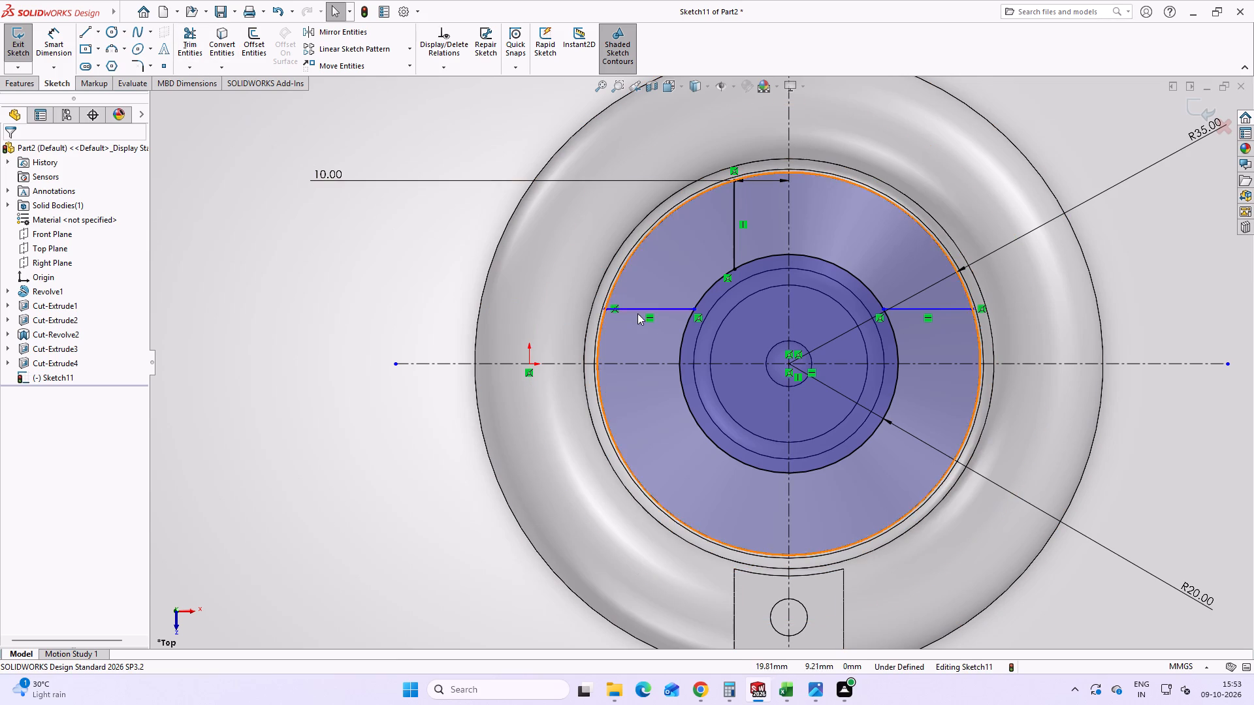
left_click(614, 312)
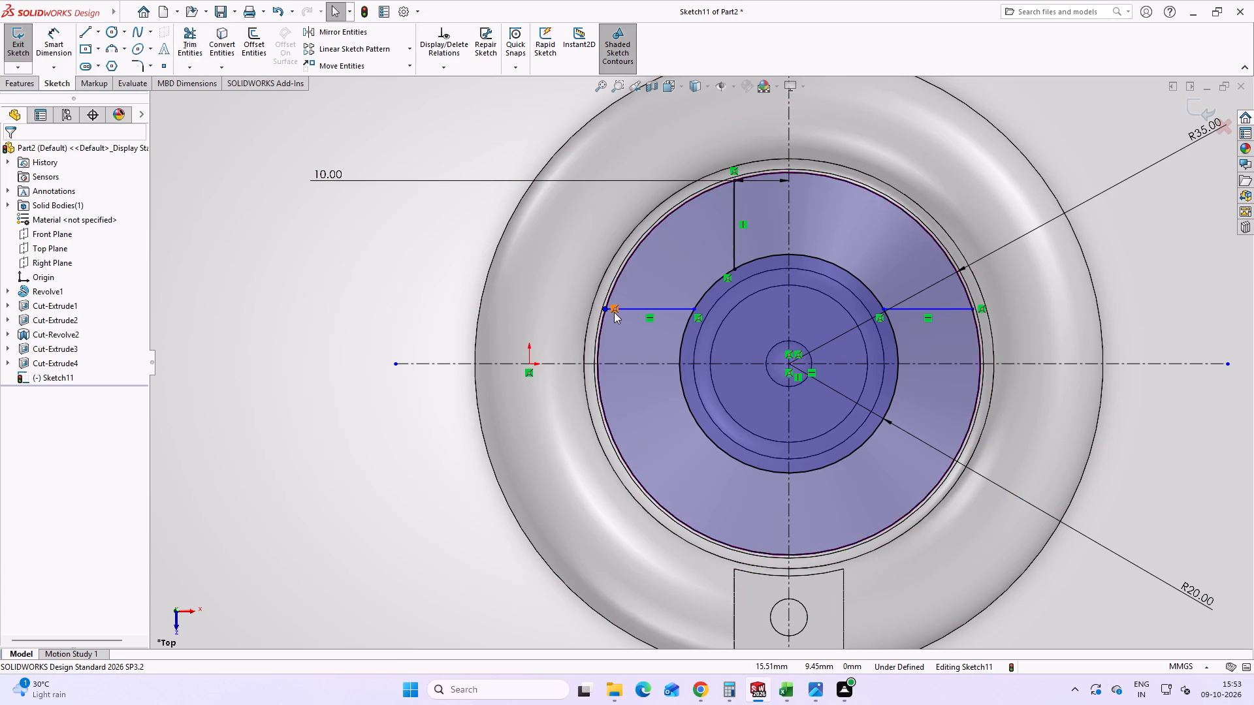
key("Escape")
scroll(667, 371, "up", 3)
scroll(667, 371, "down", 2)
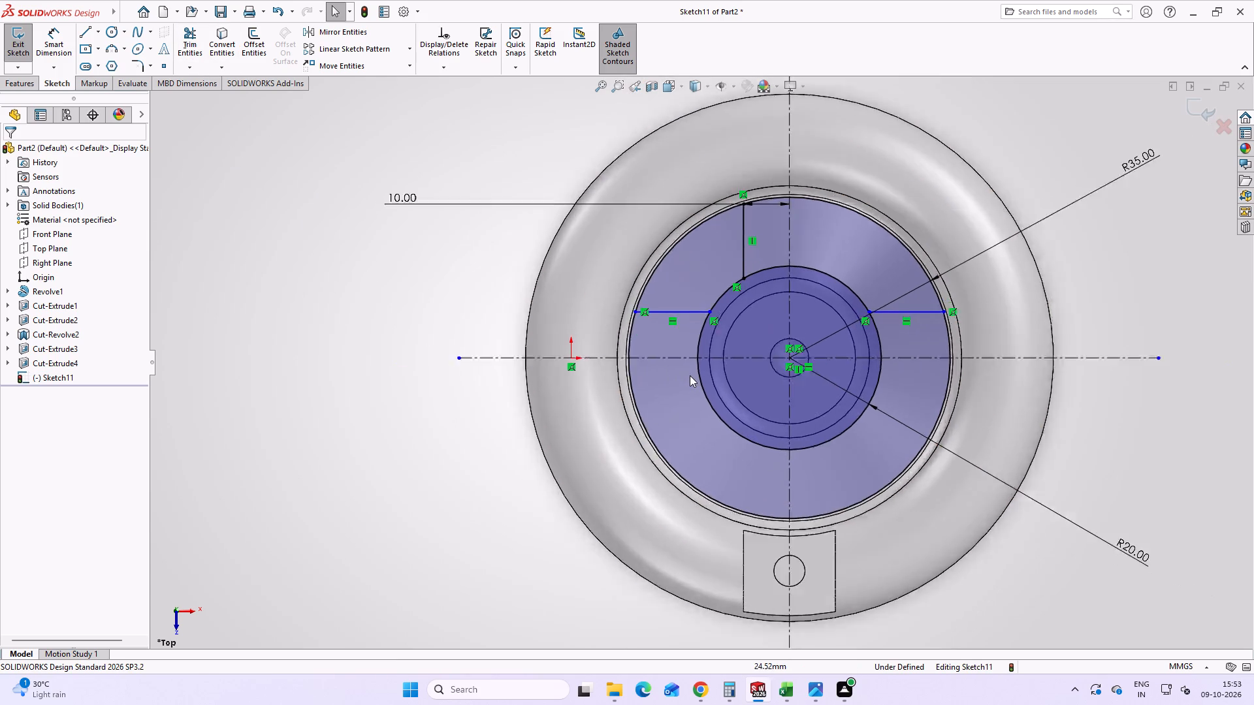
scroll(690, 375, "down", 4)
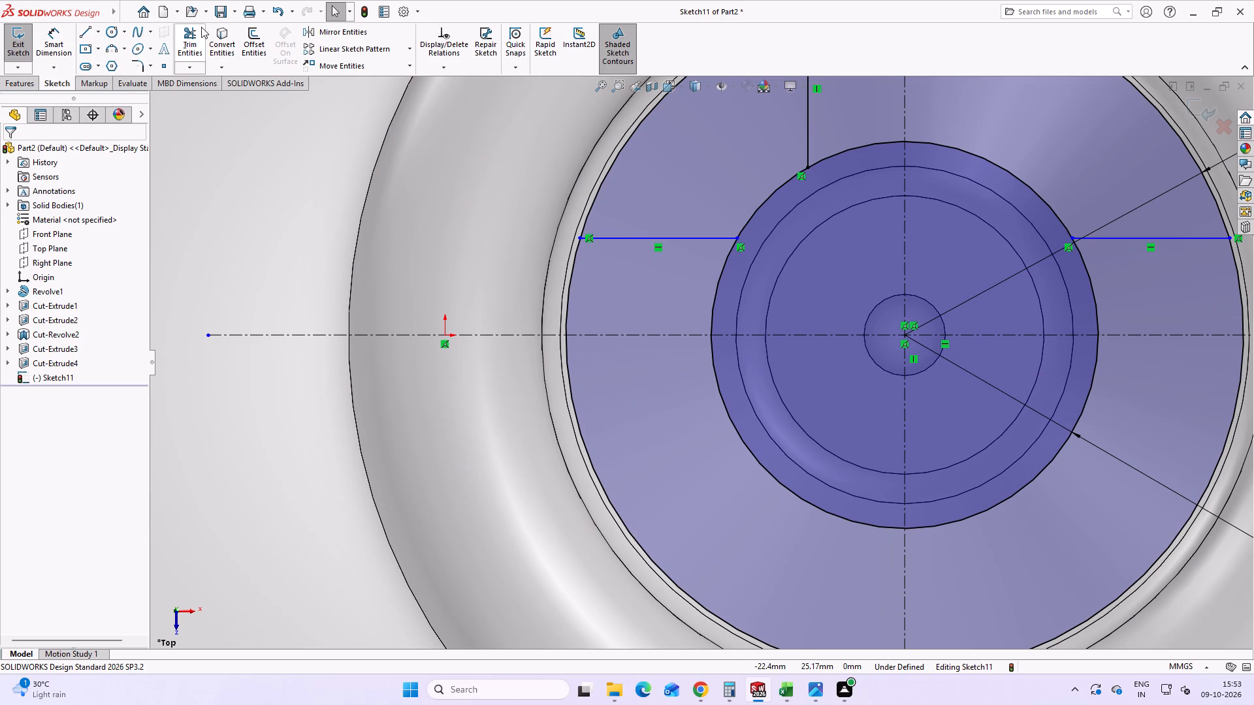
left_click(193, 38)
left_click_drag(537, 285, 579, 290)
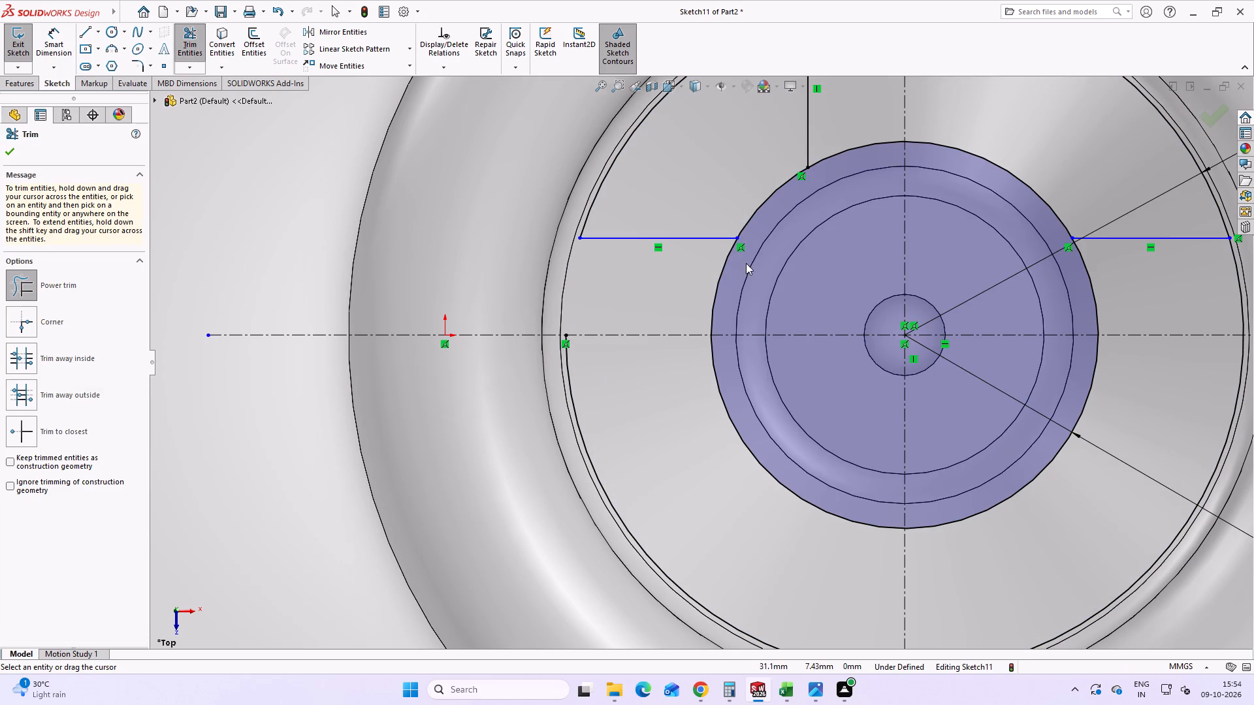
scroll(746, 263, "up", 1)
scroll(773, 196, "up", 2)
left_click_drag(780, 125, 784, 166)
scroll(658, 289, "down", 2)
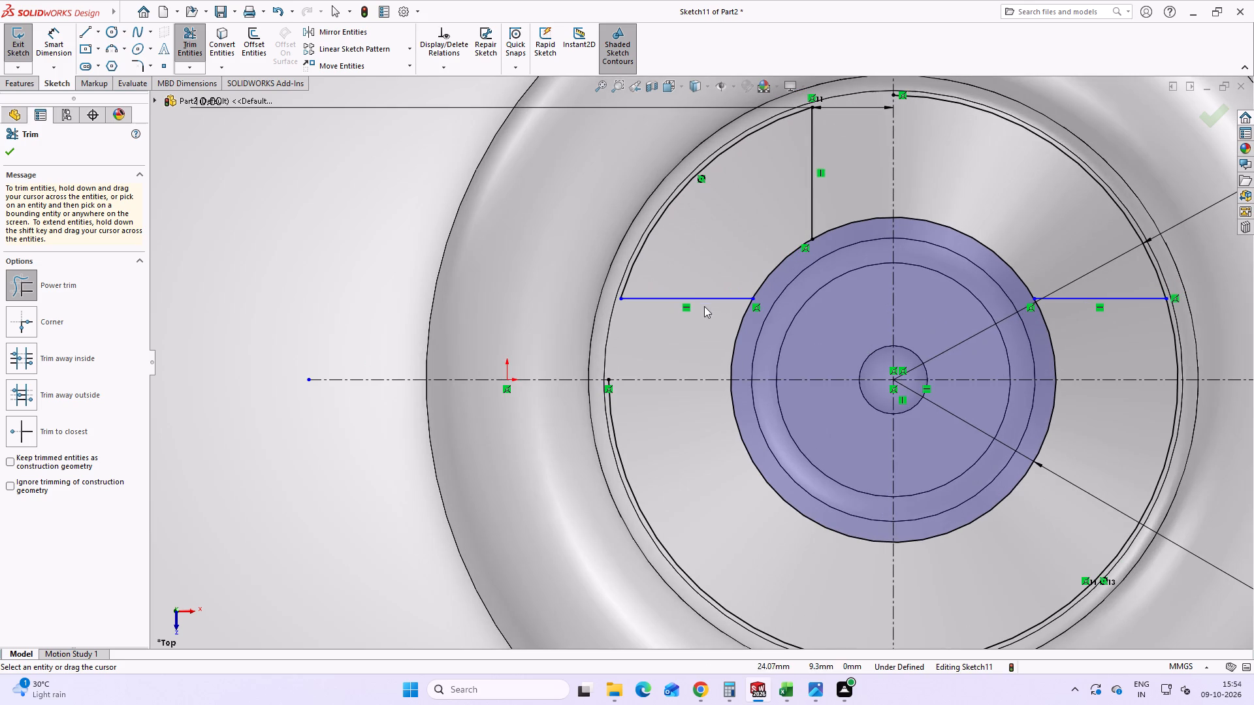
left_click_drag(845, 167, 835, 252)
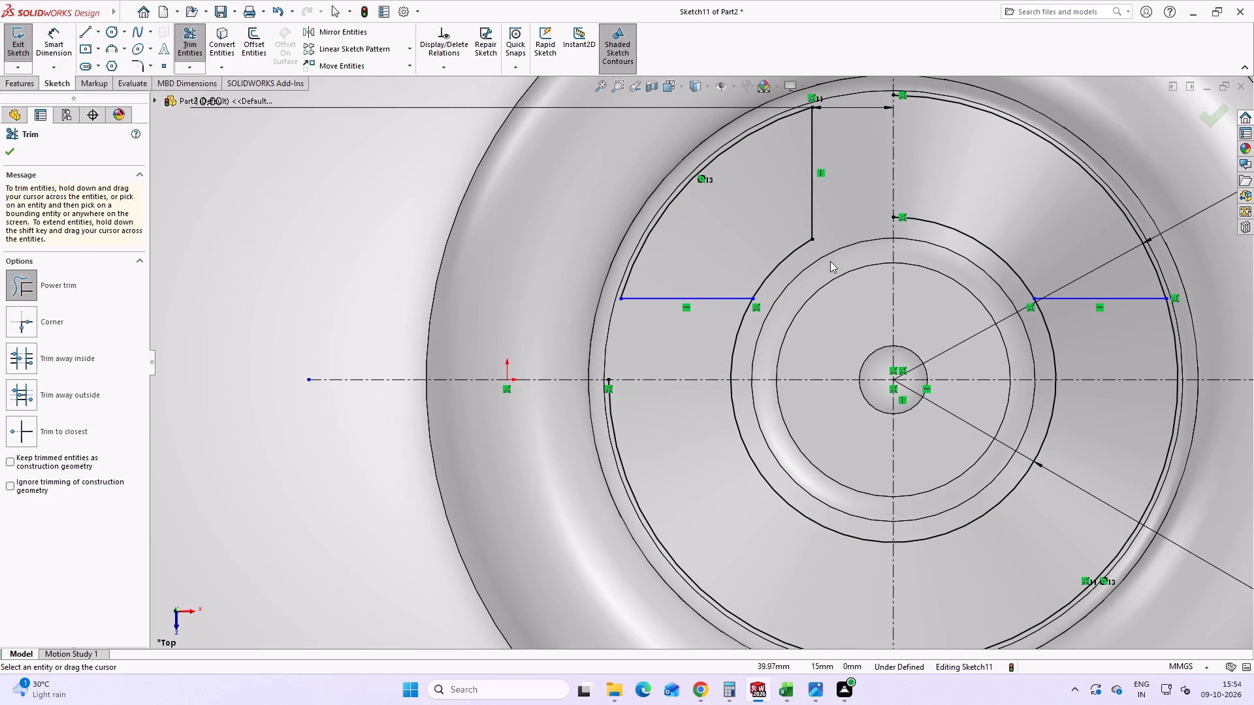
left_click_drag(694, 323, 756, 326)
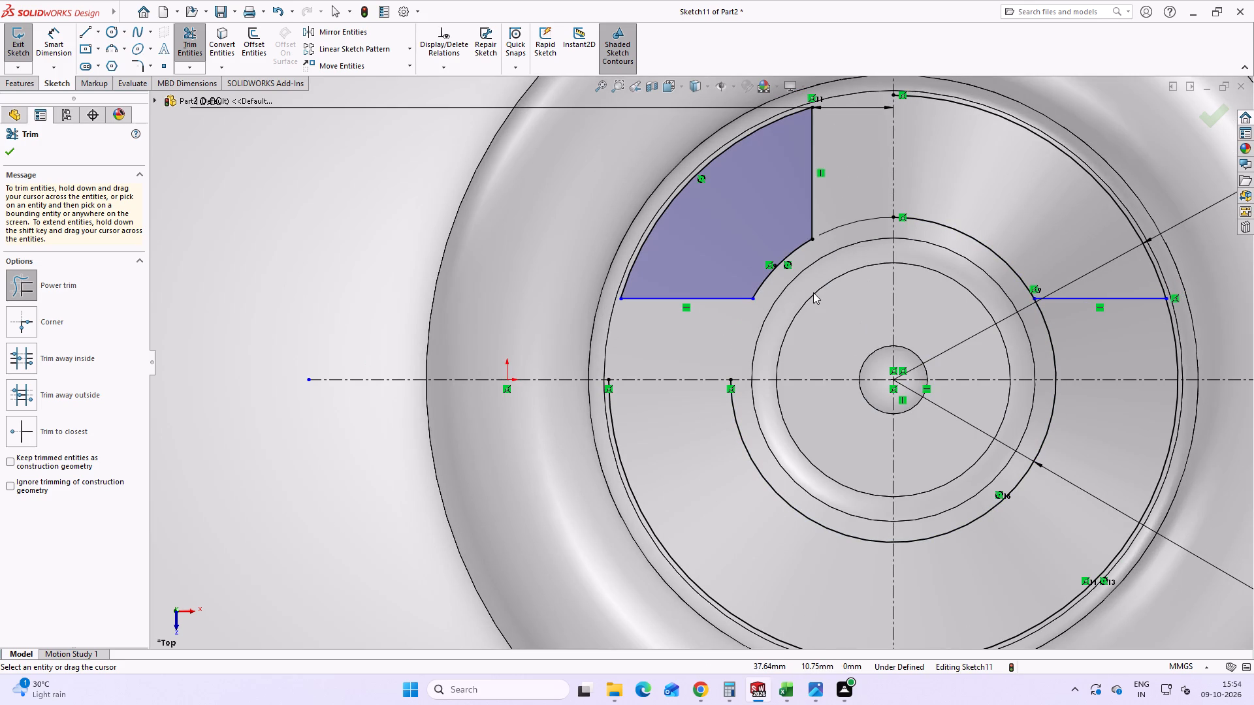
scroll(817, 309, "up", 2)
key("Escape")
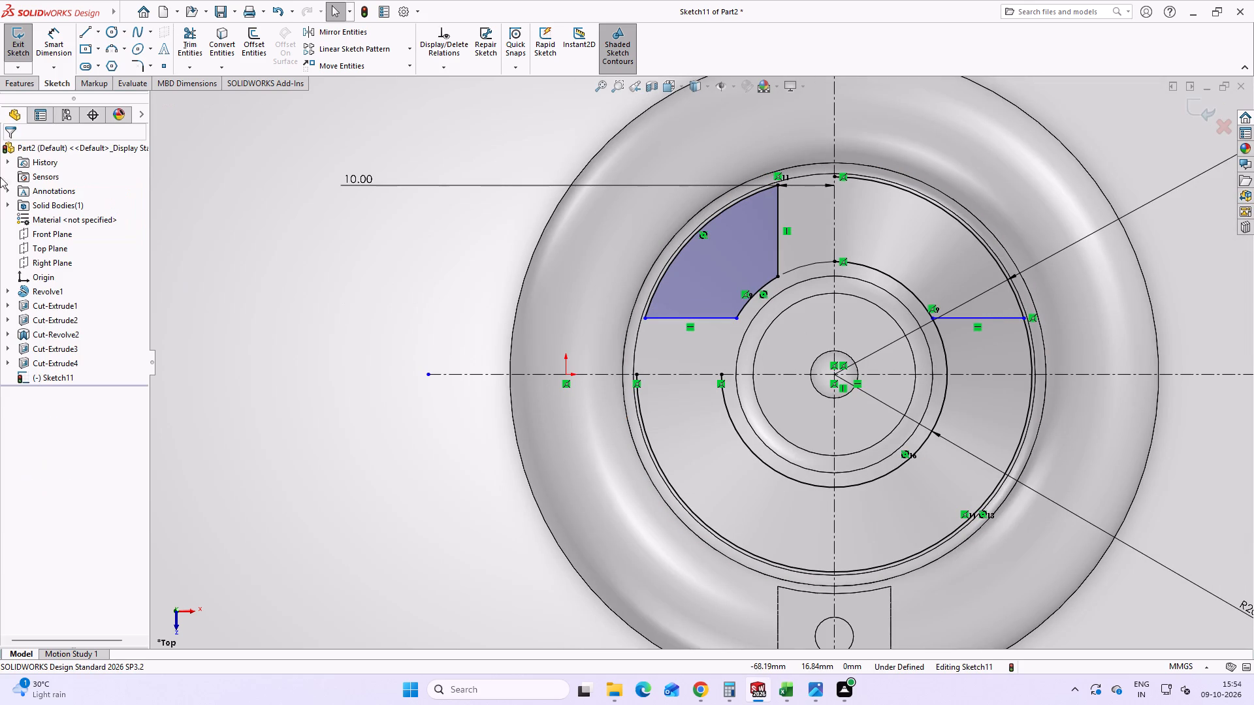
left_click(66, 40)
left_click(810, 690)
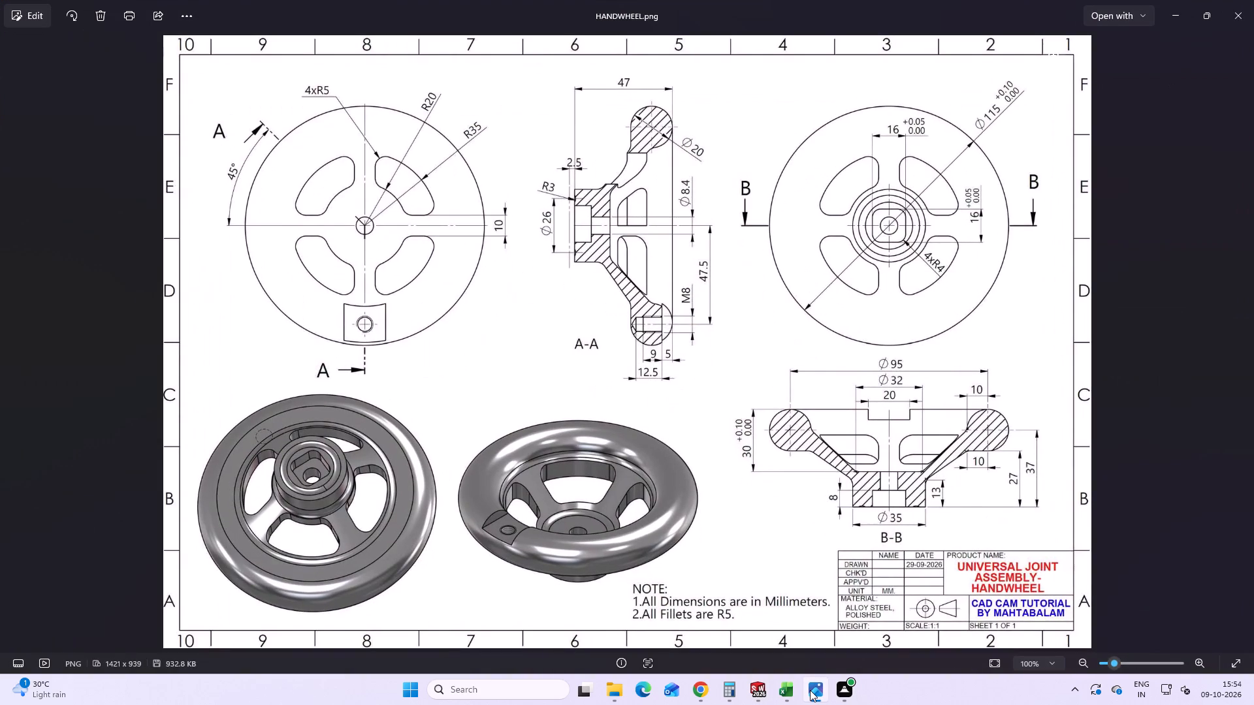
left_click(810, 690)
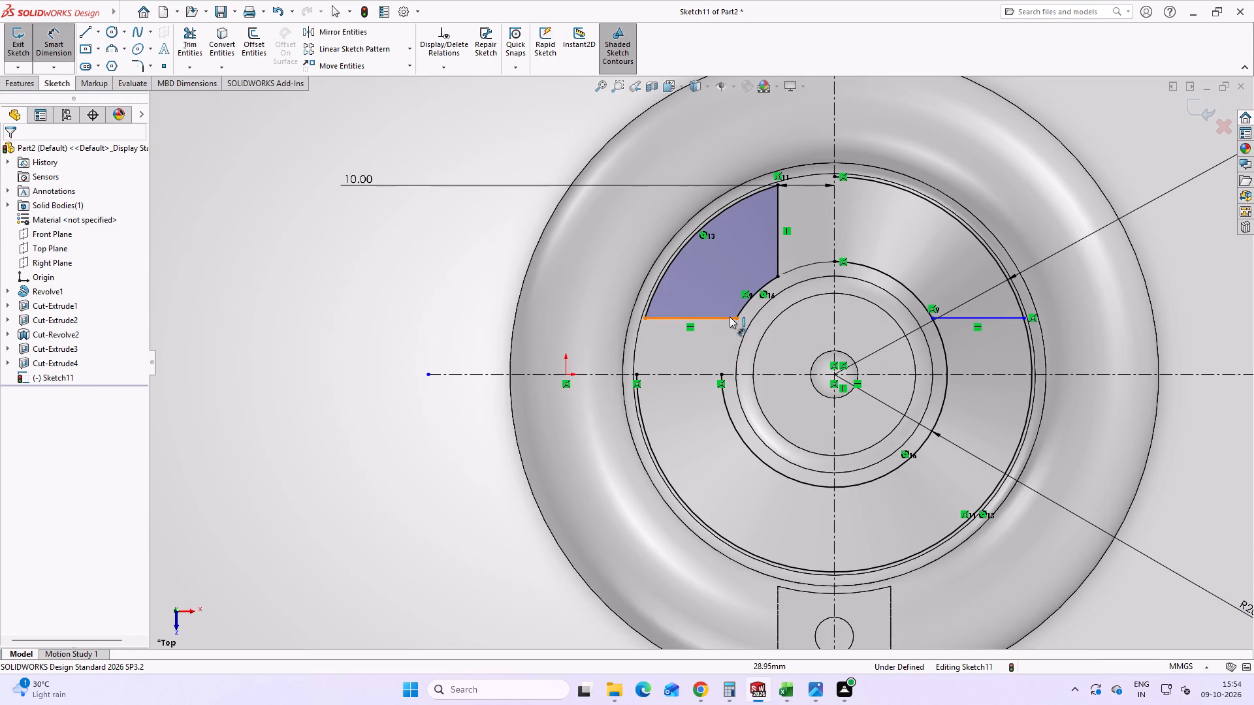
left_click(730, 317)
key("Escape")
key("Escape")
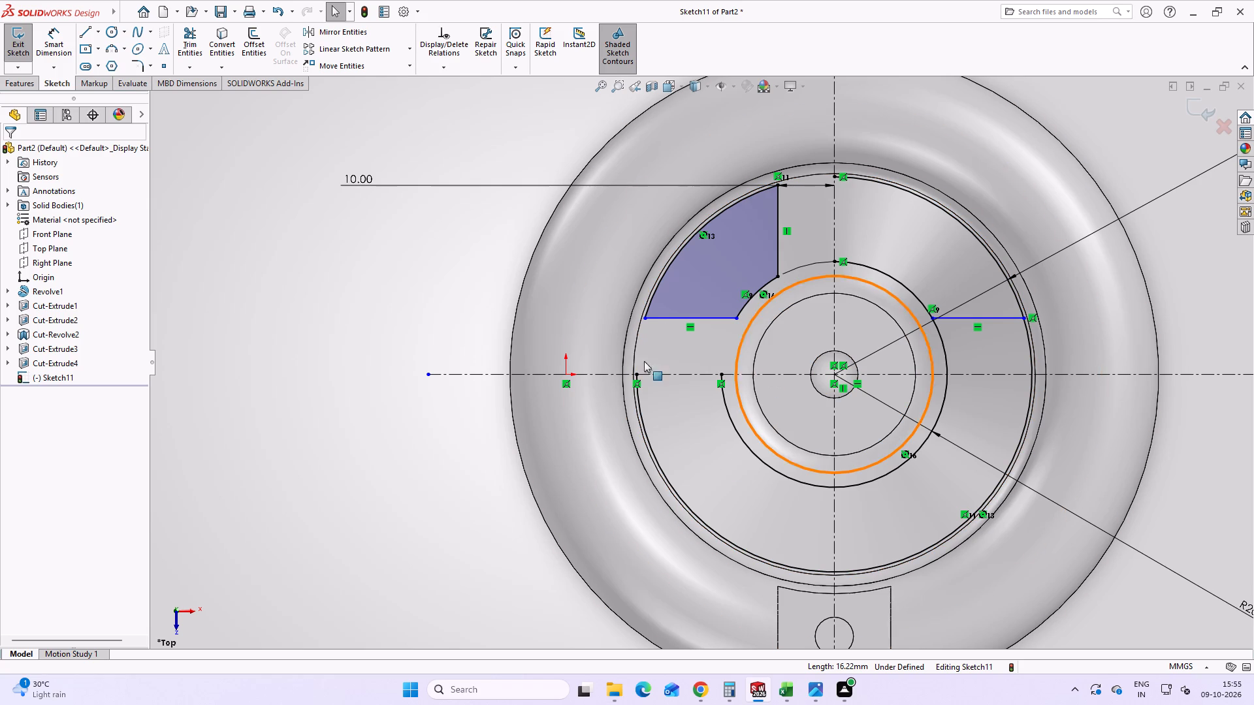
Round all four corners of the upper-left spoke opening with 5 mm sketch fillets, checking the radius on the reference drawing.
left_click(138, 60)
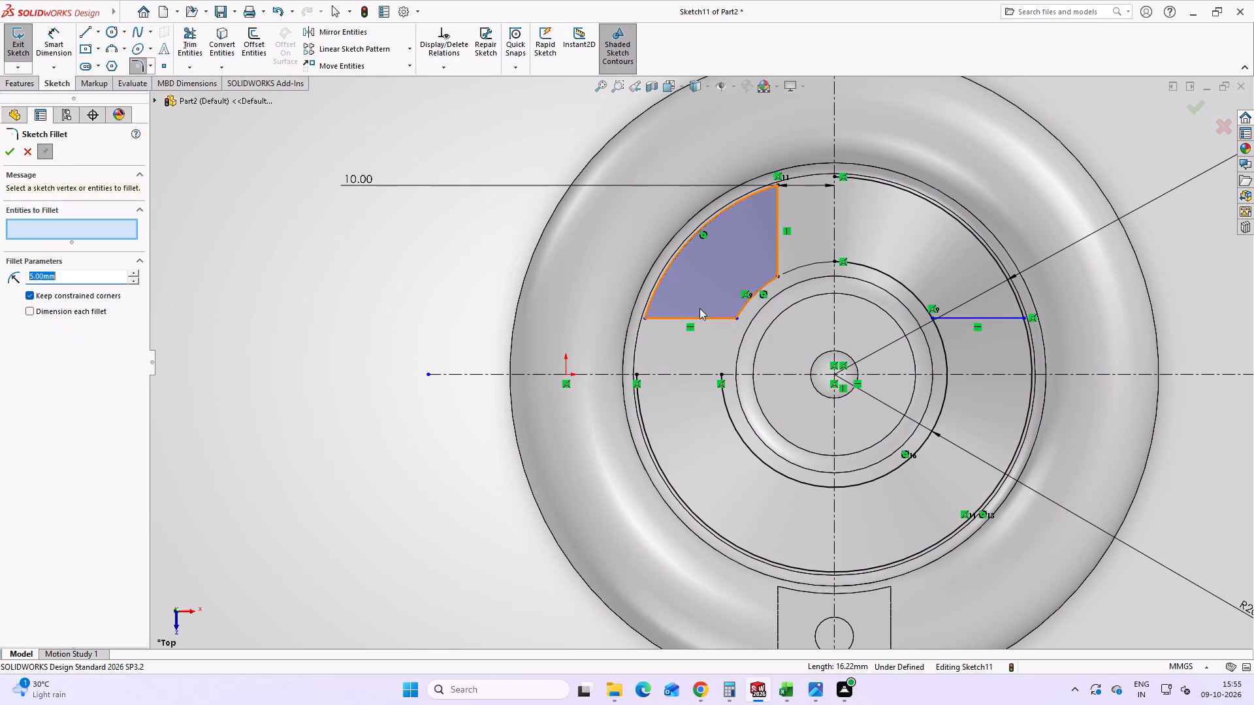
left_click(650, 306)
left_click(654, 317)
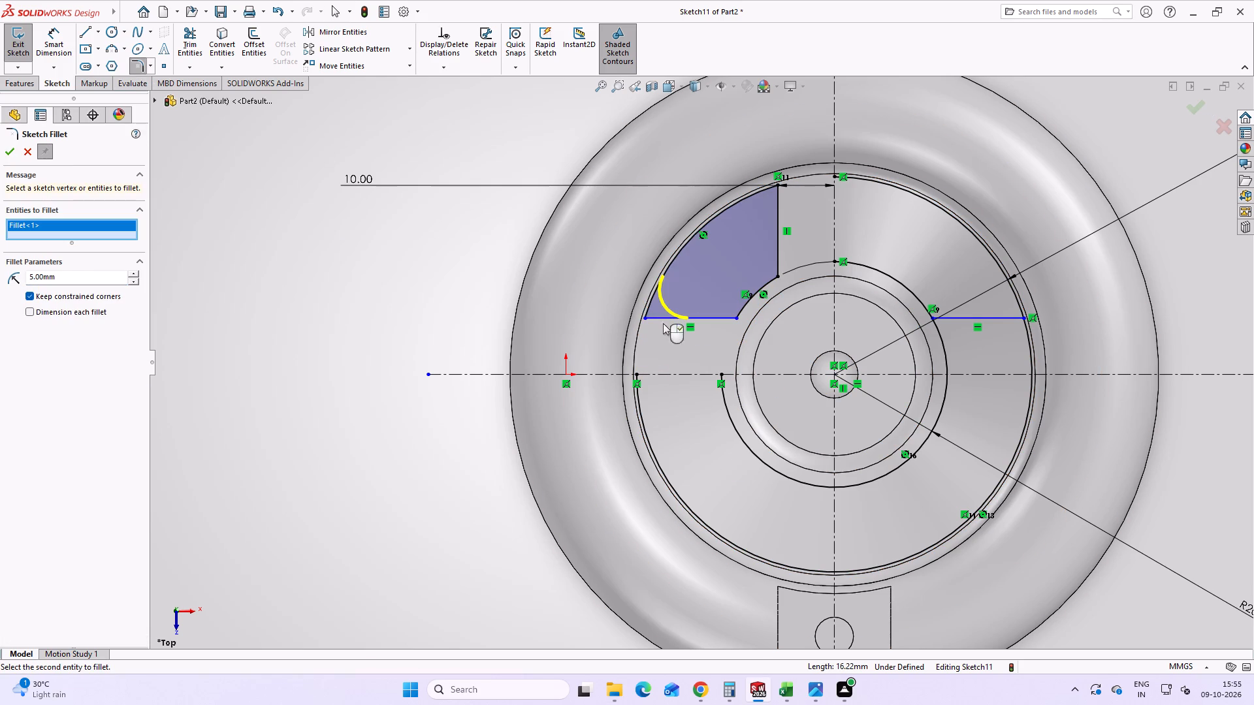
left_click(823, 693)
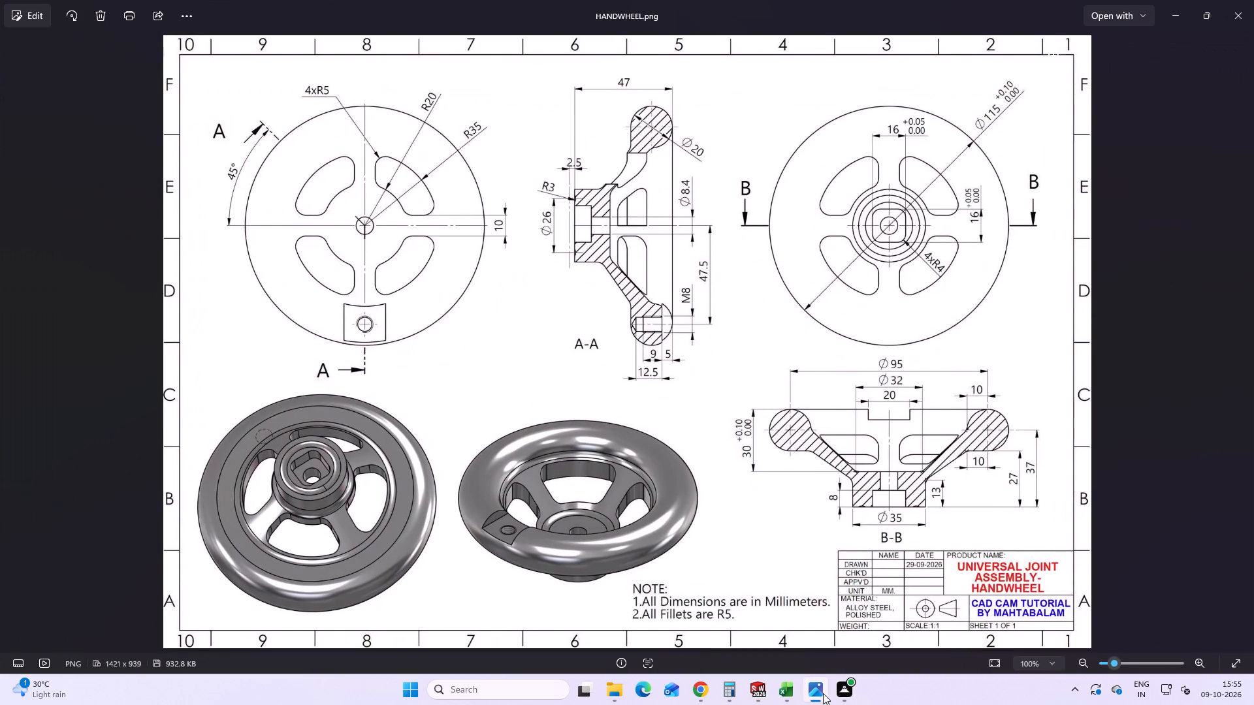
left_click(823, 693)
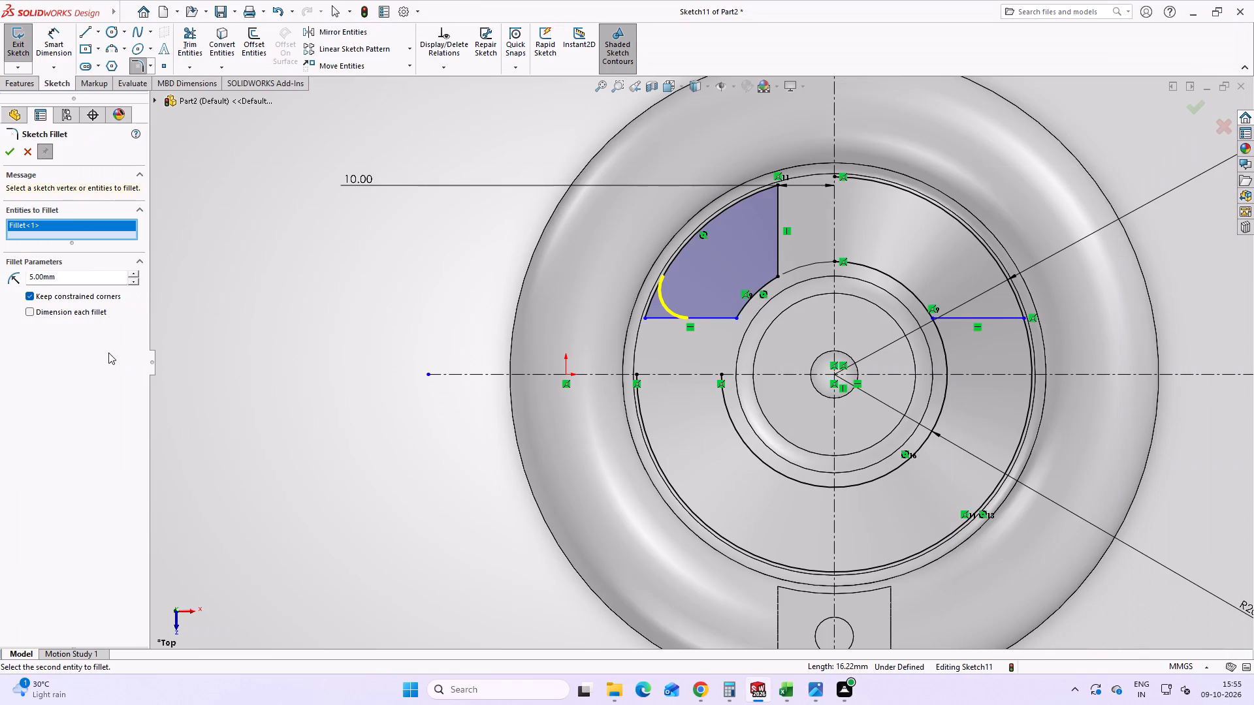
left_click(748, 306)
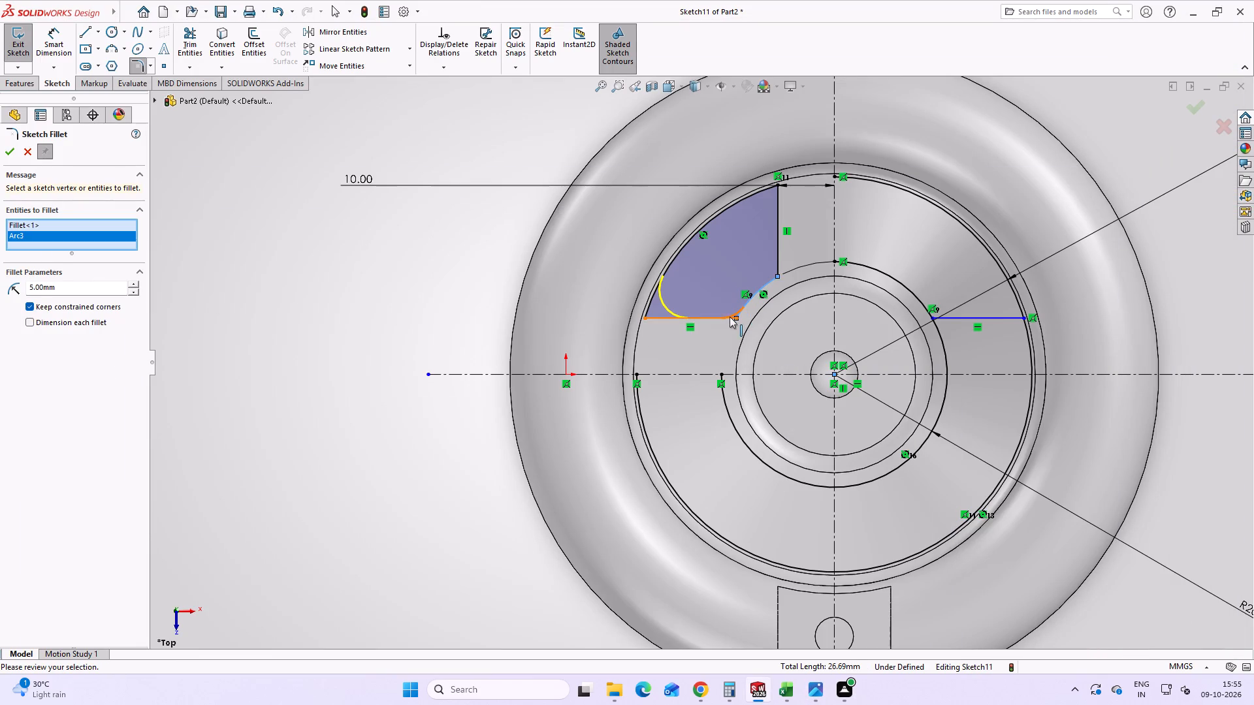
left_click(723, 318)
left_click(777, 259)
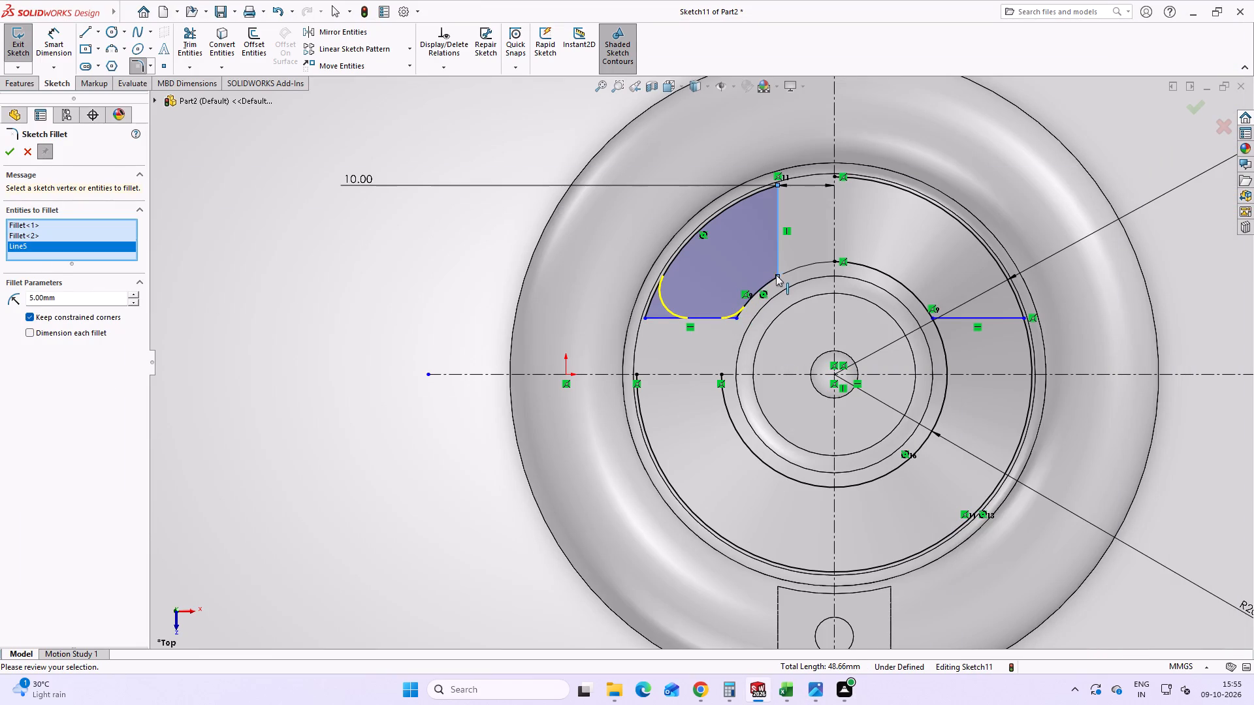
left_click(768, 281)
left_click(762, 193)
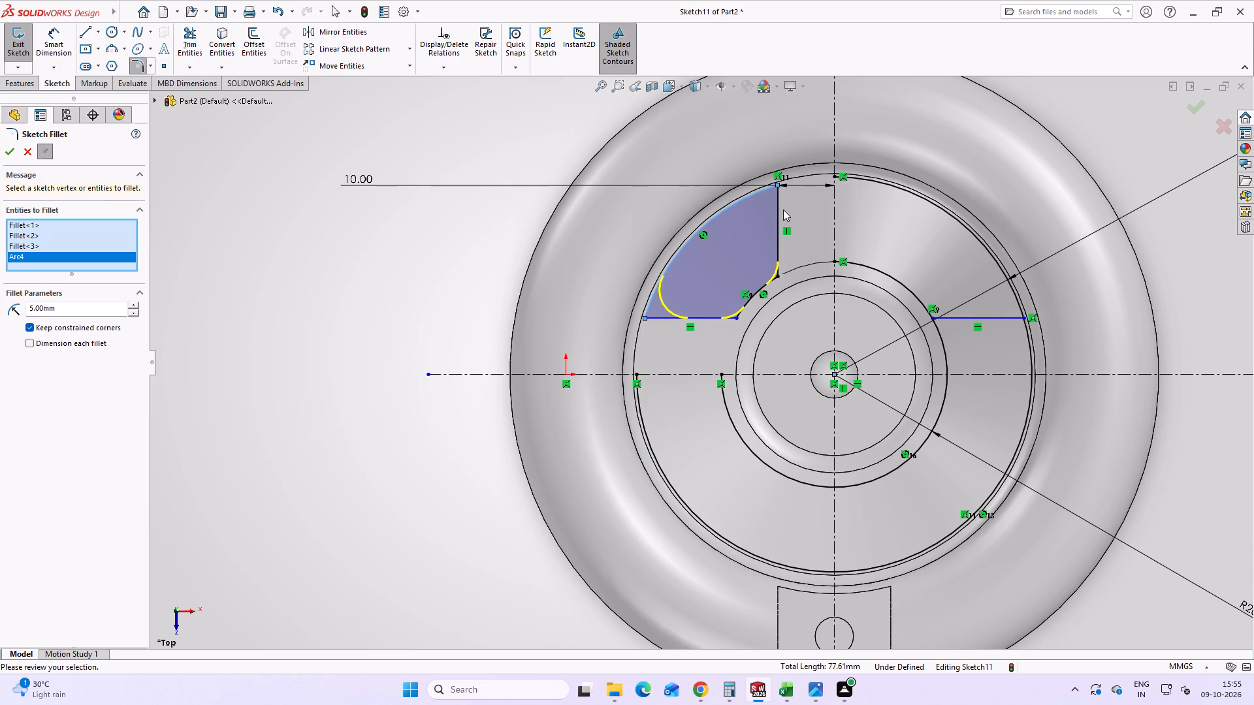
left_click(780, 207)
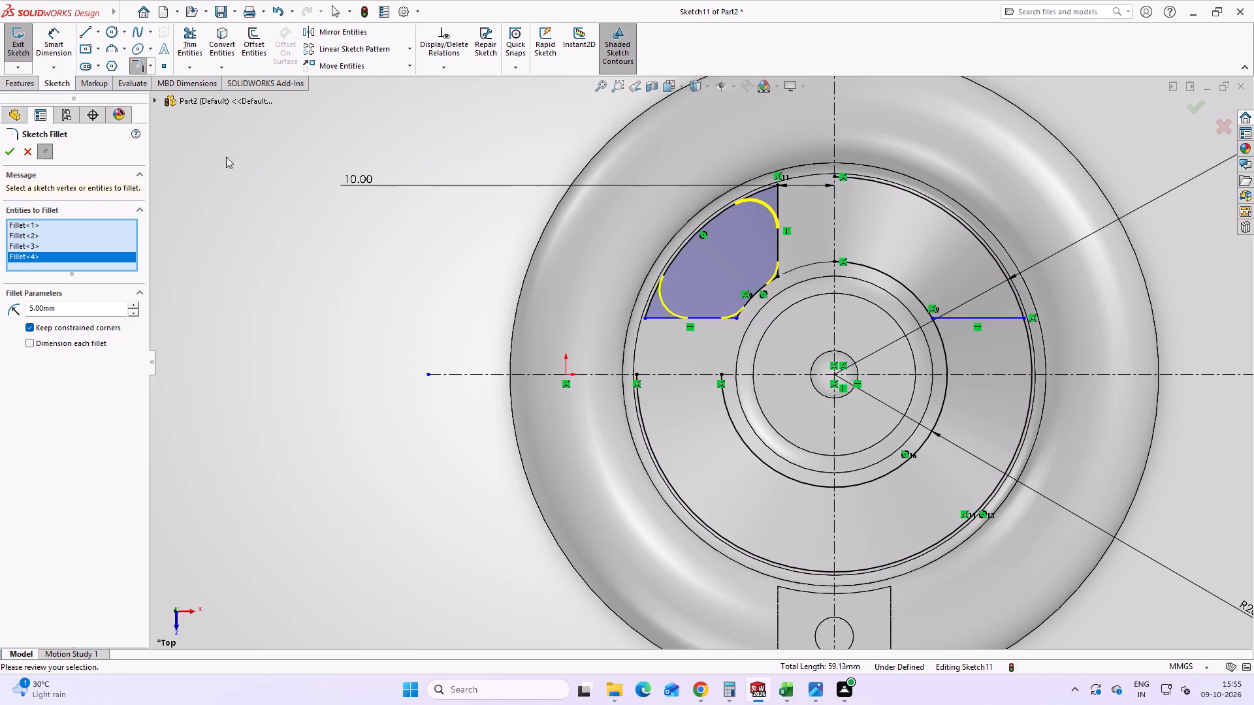
left_click(8, 144)
left_click(180, 371)
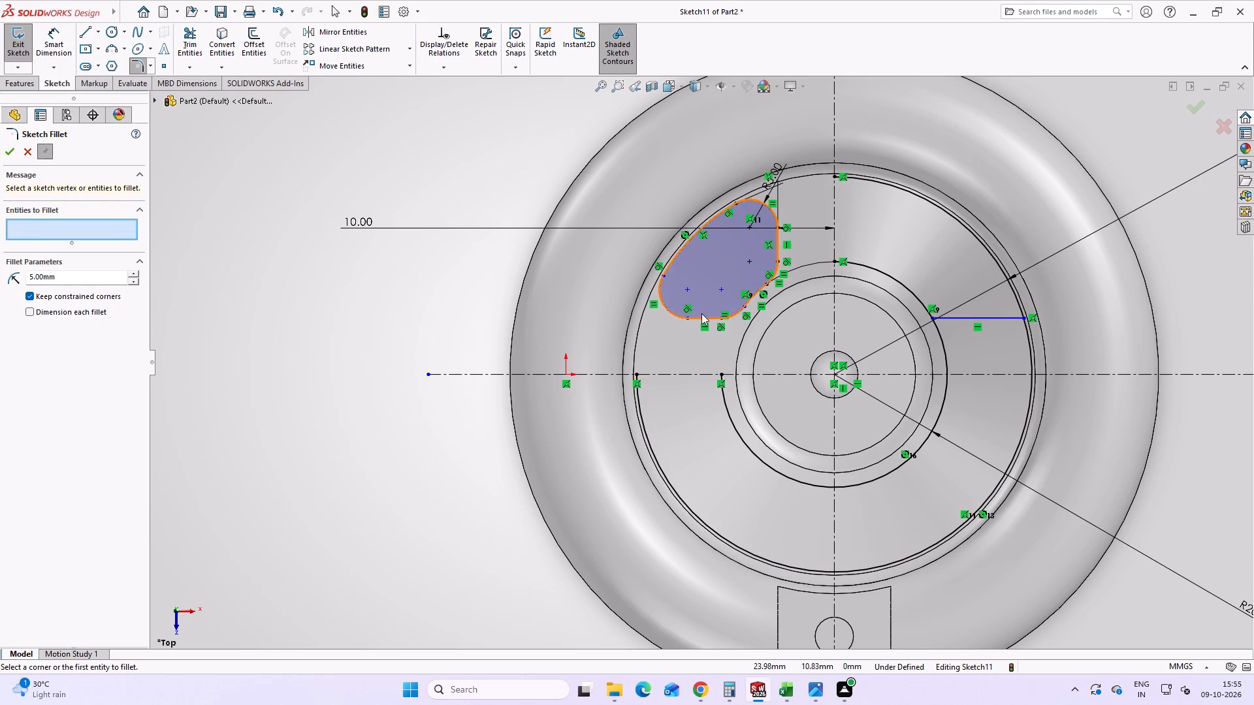
scroll(716, 294, "down", 1)
scroll(713, 302, "up", 2)
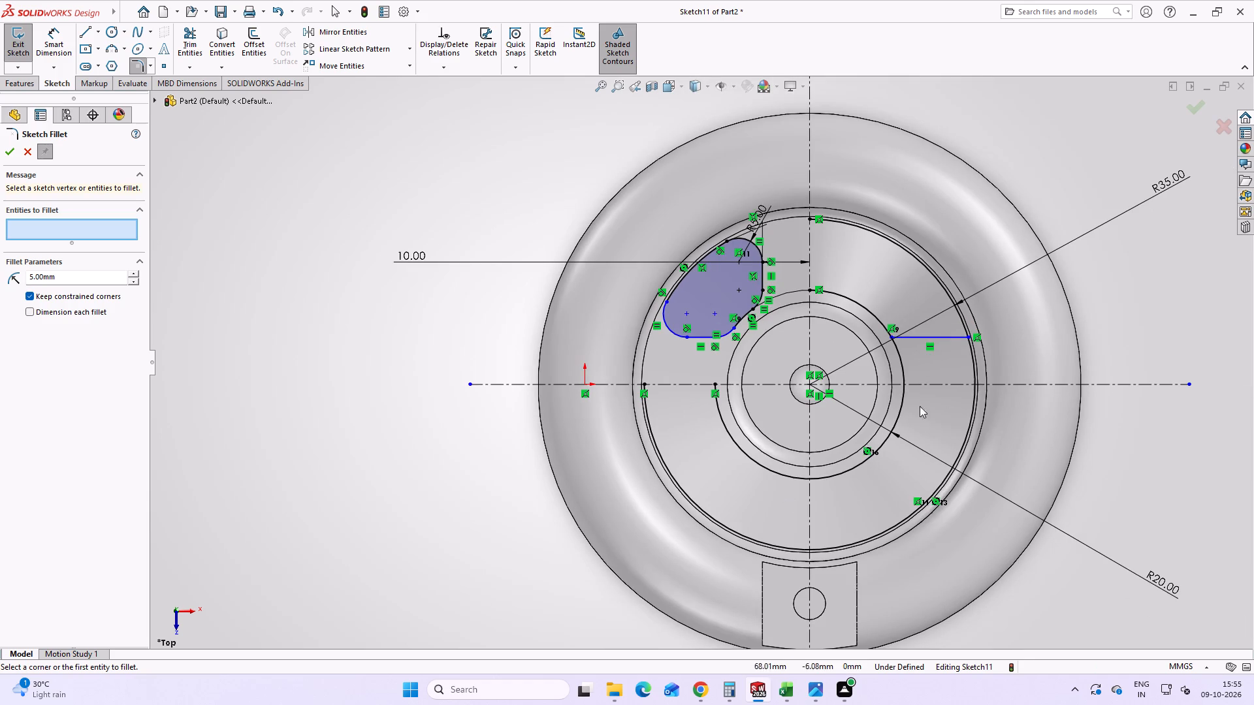
scroll(905, 344, "up", 1)
scroll(888, 370, "down", 2)
scroll(818, 329, "up", 1)
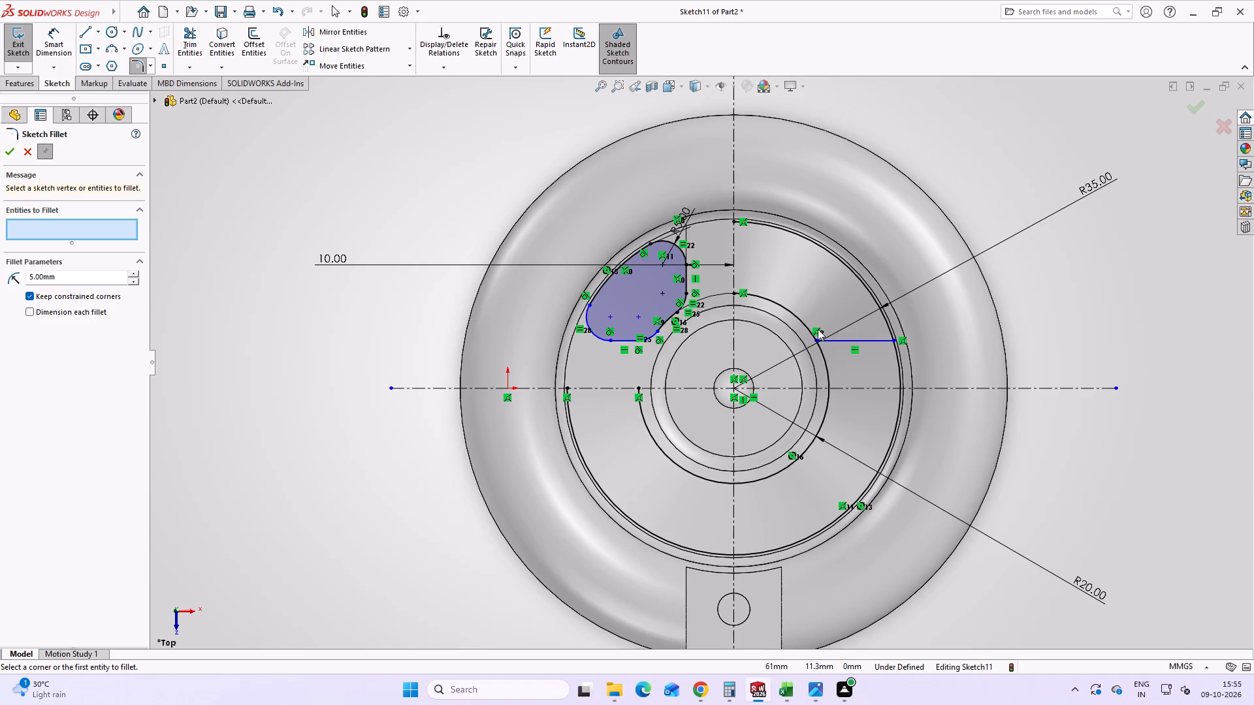
left_click(8, 153)
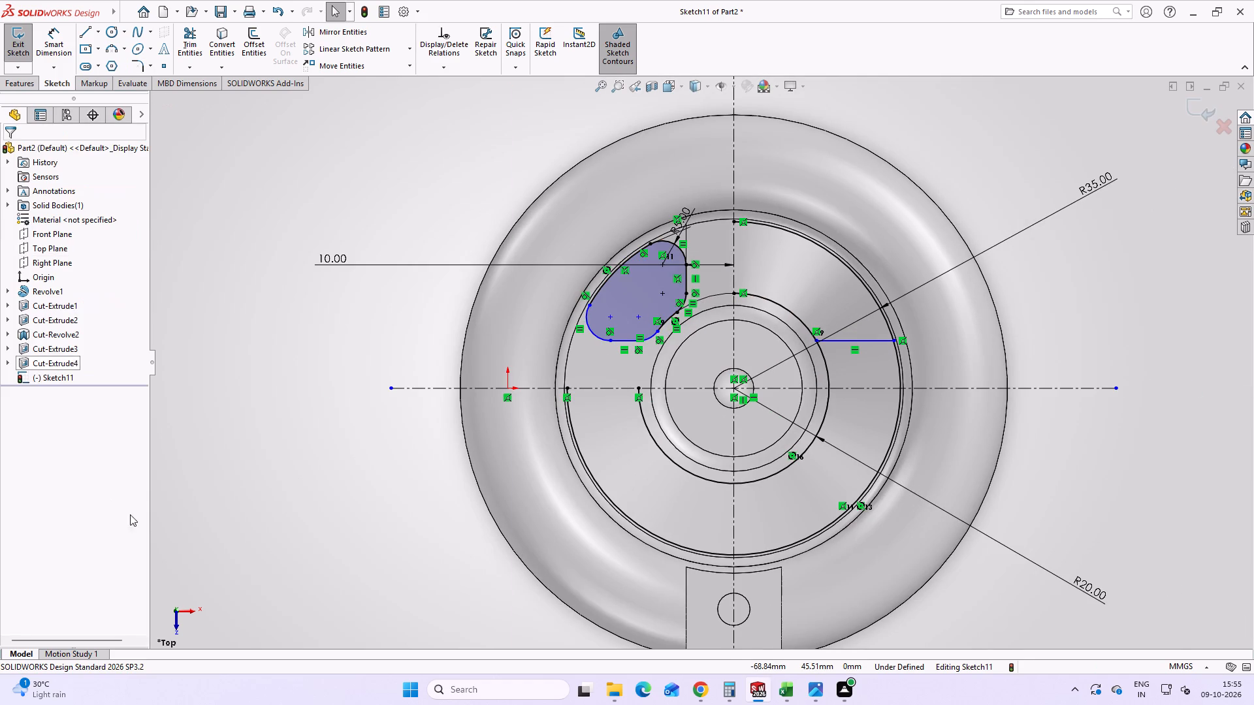
left_click(193, 486)
Sketch a vertical line about 15 mm long from the R20 arc to the R35 arc, just right of the vertical centerline.
scroll(496, 436, "up", 1)
scroll(618, 428, "up", 1)
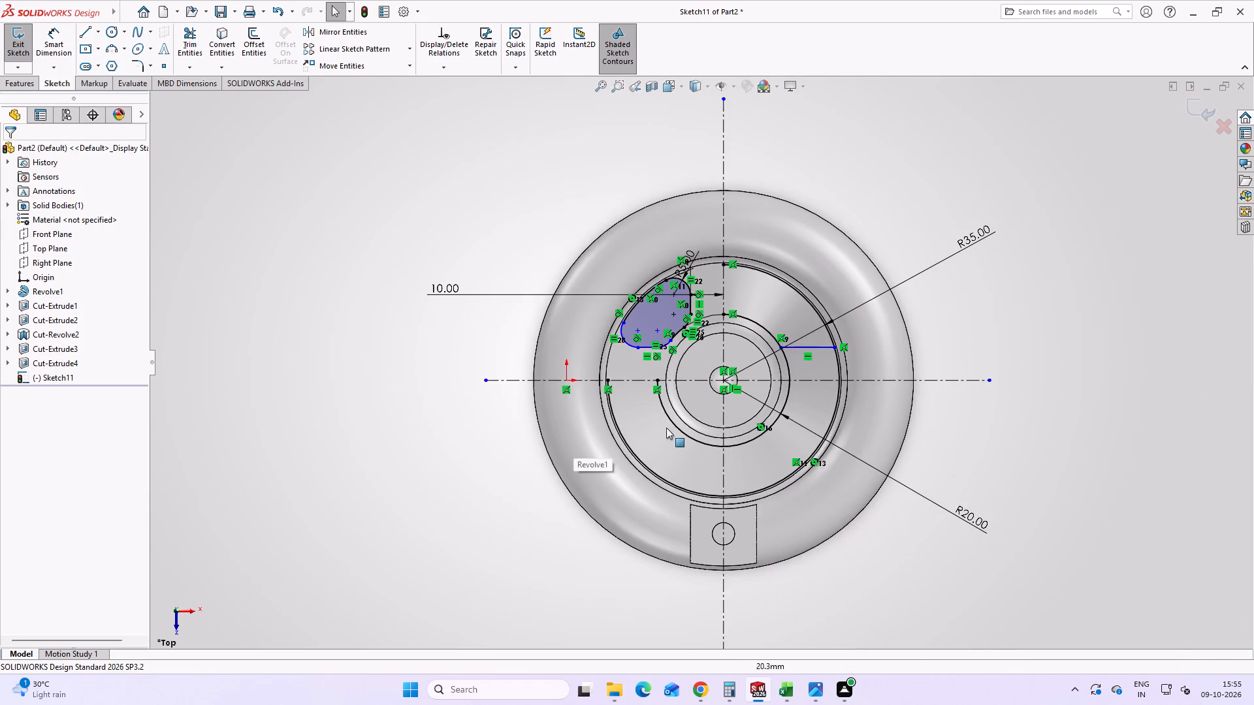
scroll(737, 369, "down", 3)
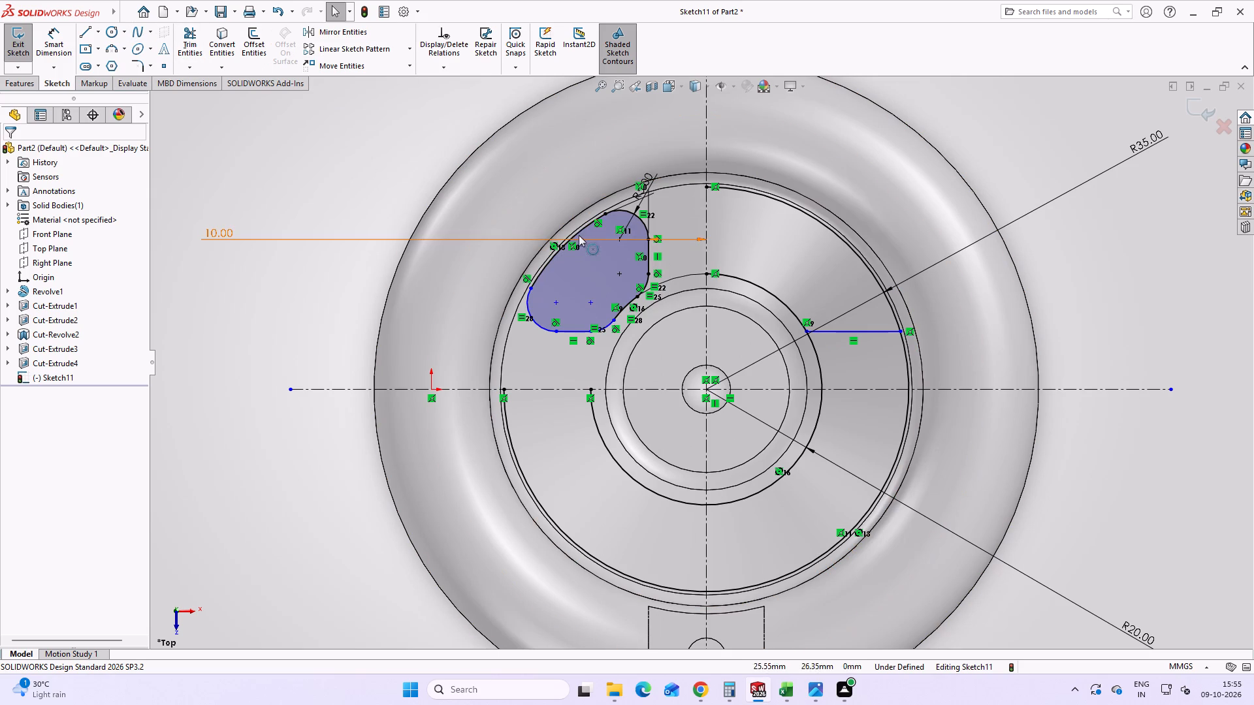
left_click(83, 31)
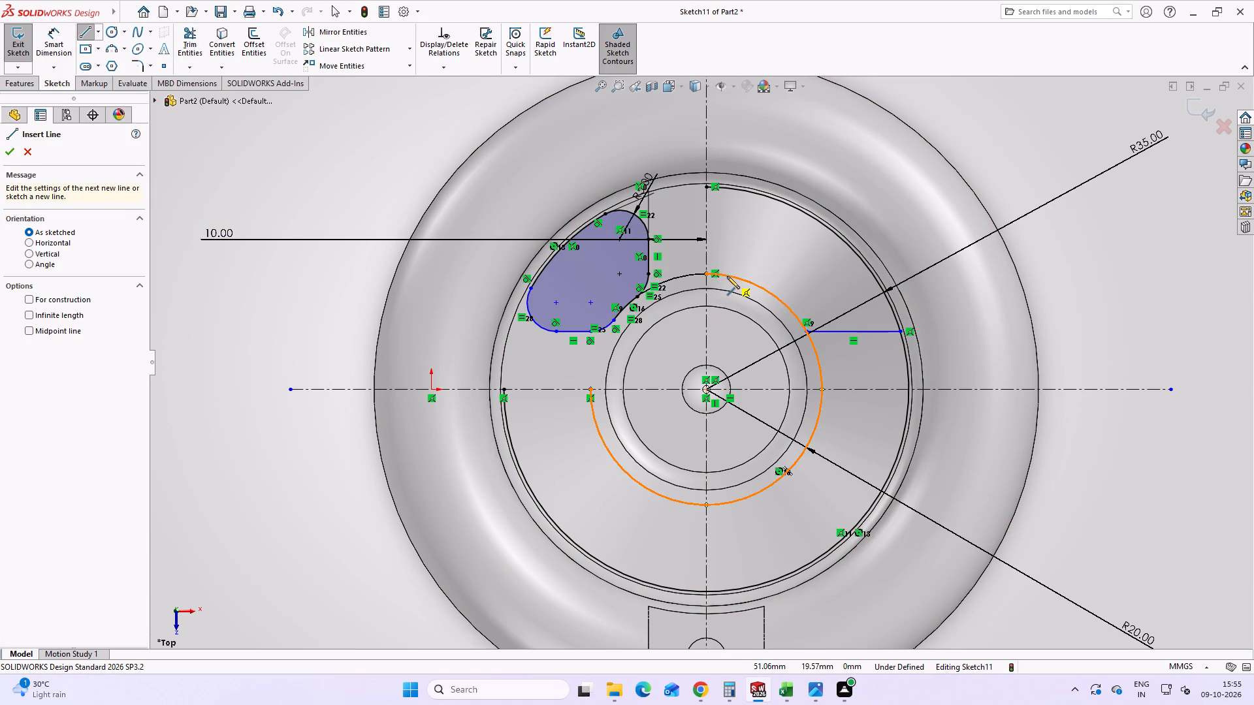
left_click(727, 276)
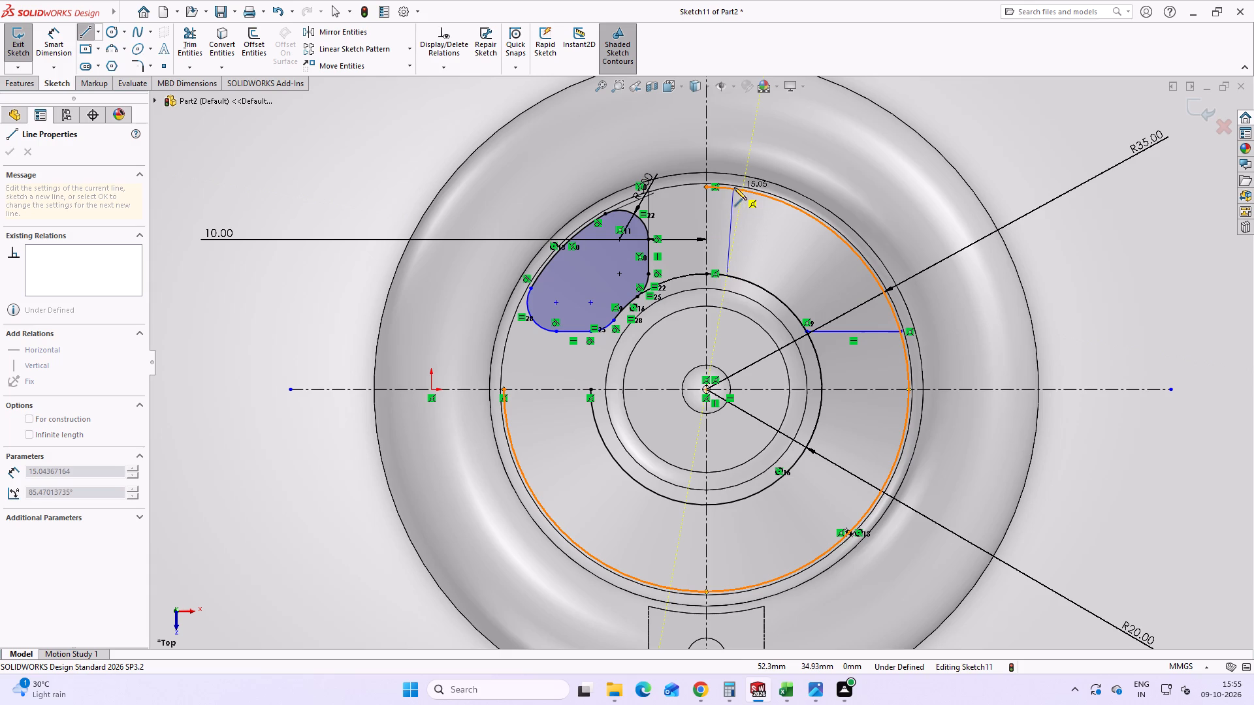
left_click(728, 189)
key("Escape")
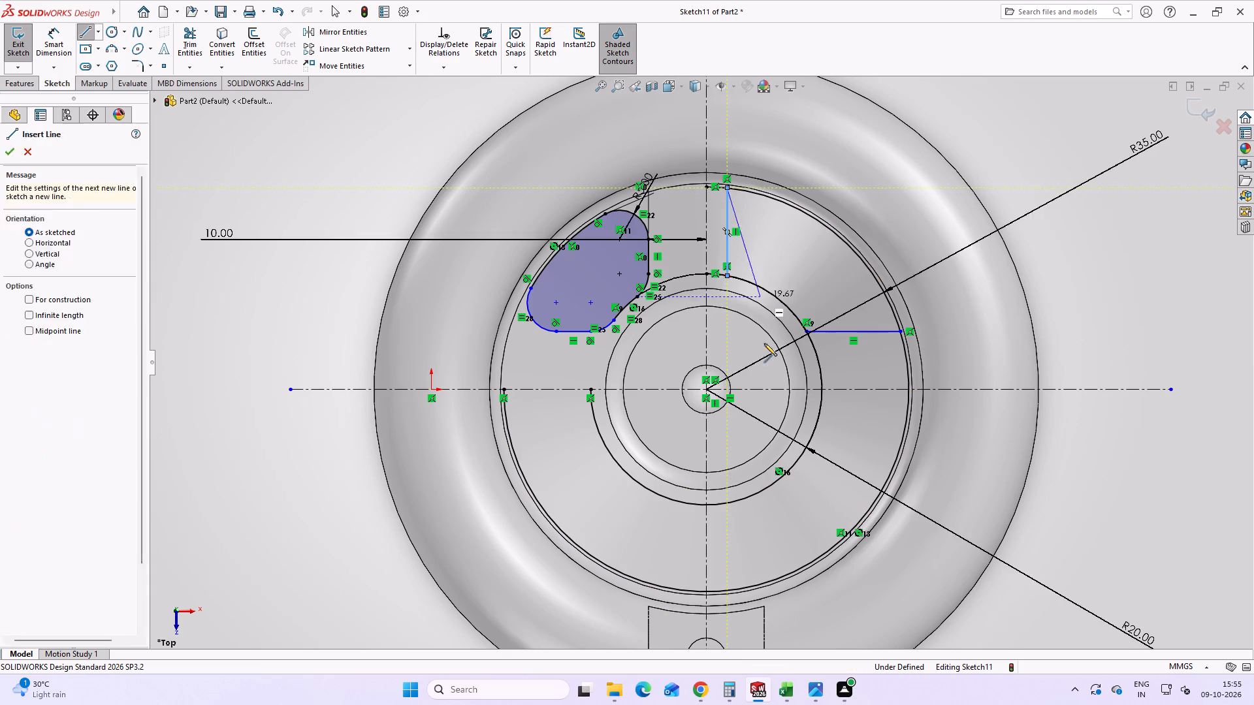
Dimension the new vertical line 10 mm from the vertical centerline.
left_click(65, 41)
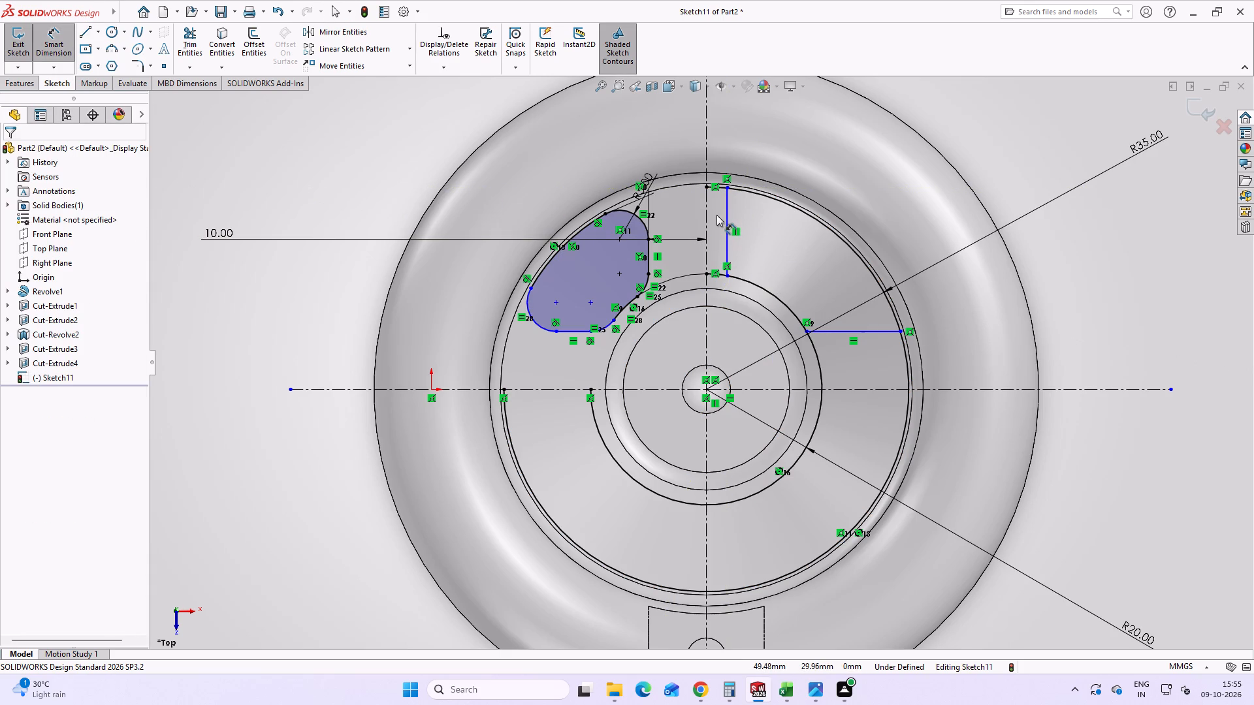
left_click(724, 221)
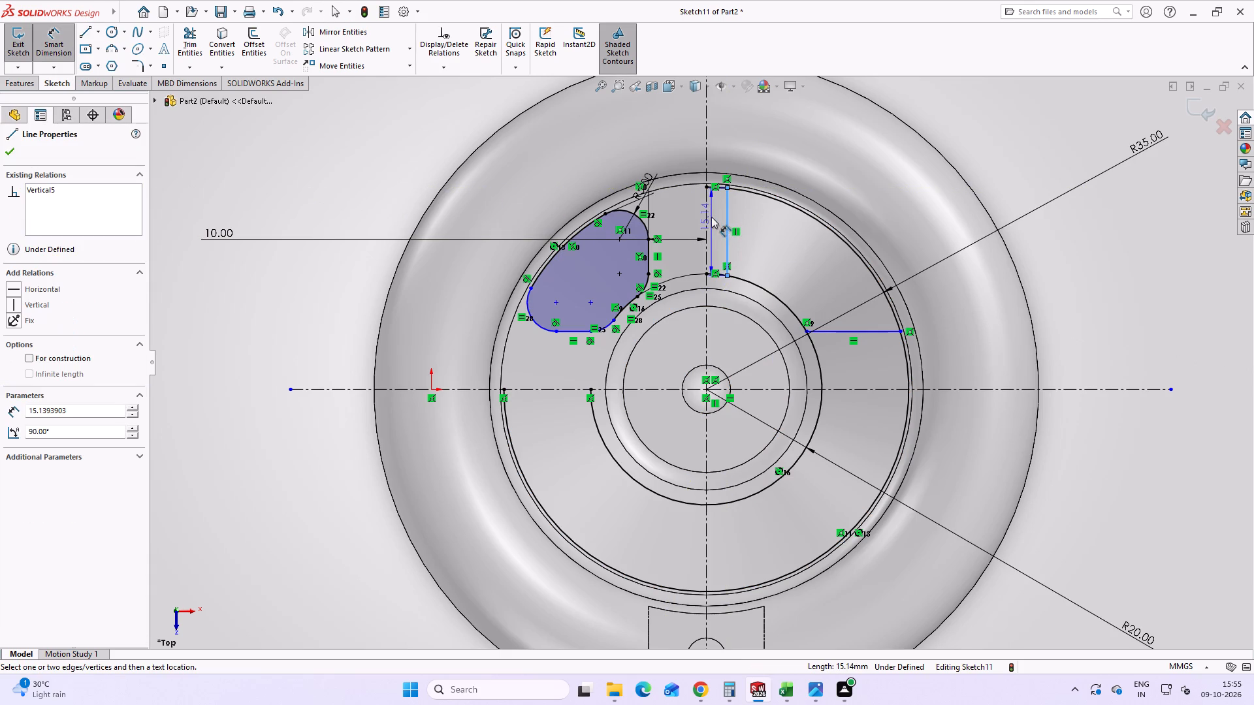
left_click(707, 215)
left_click(811, 123)
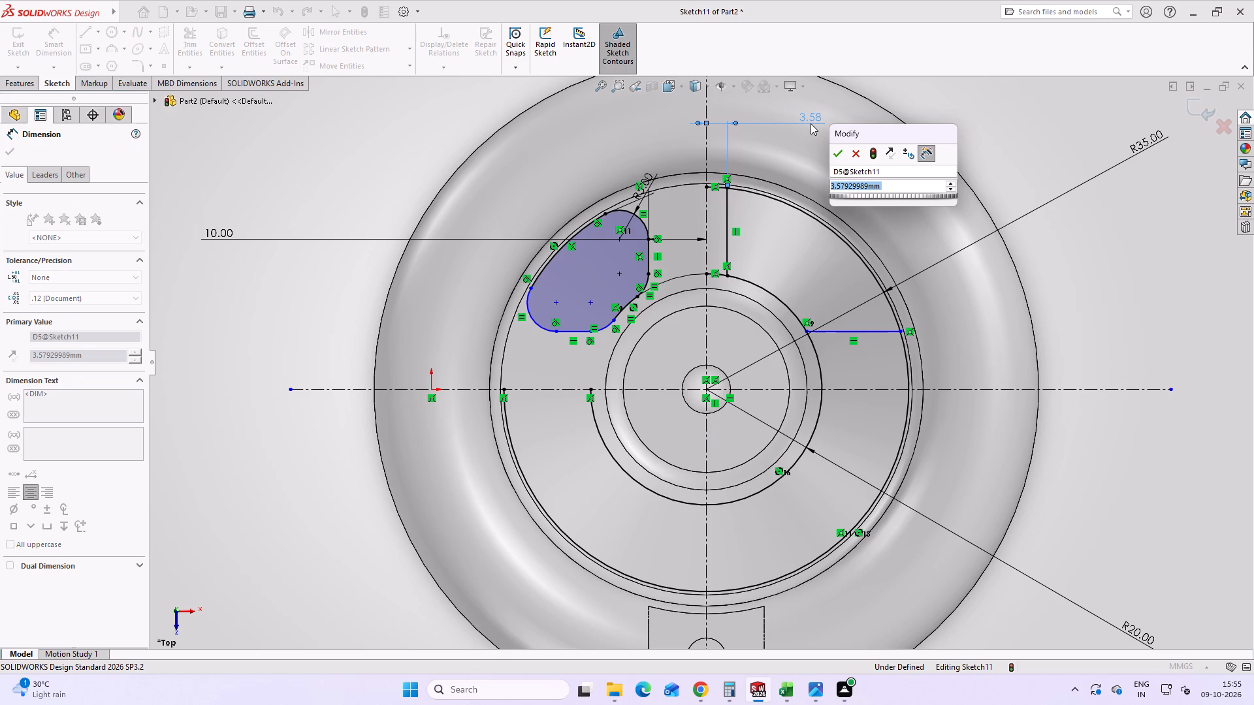
type("10")
key("Return")
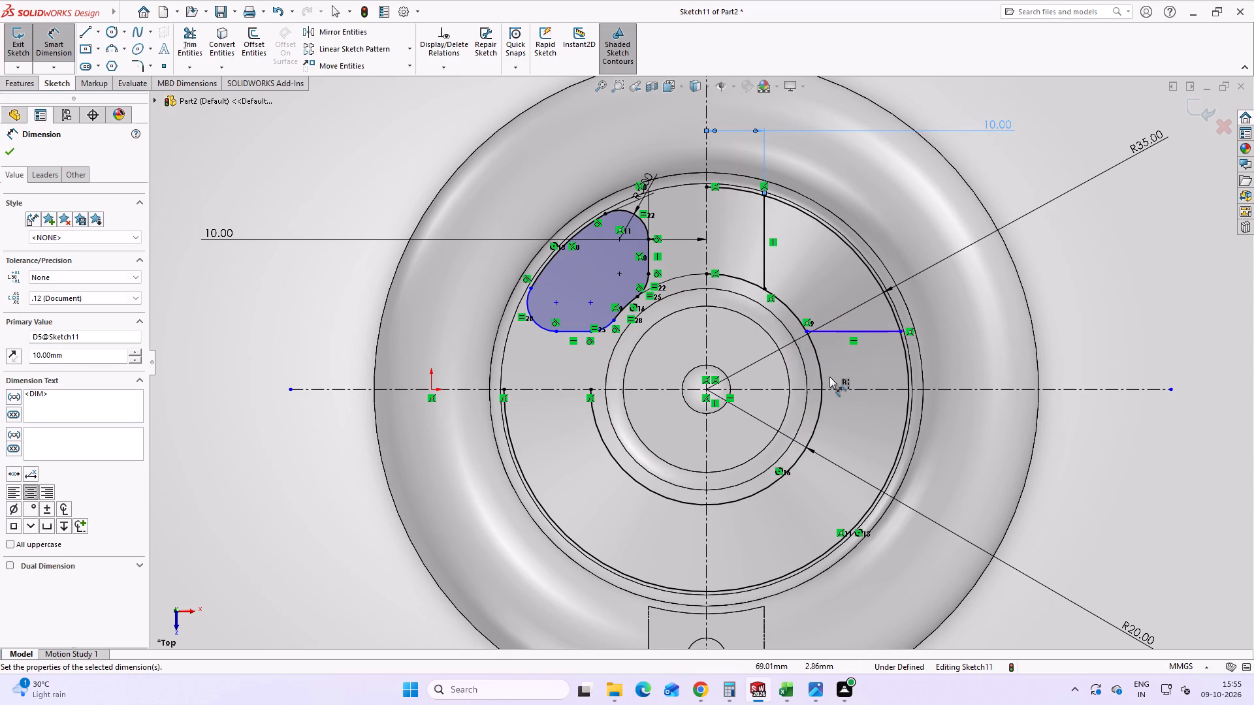
key("Escape")
key("Escape")
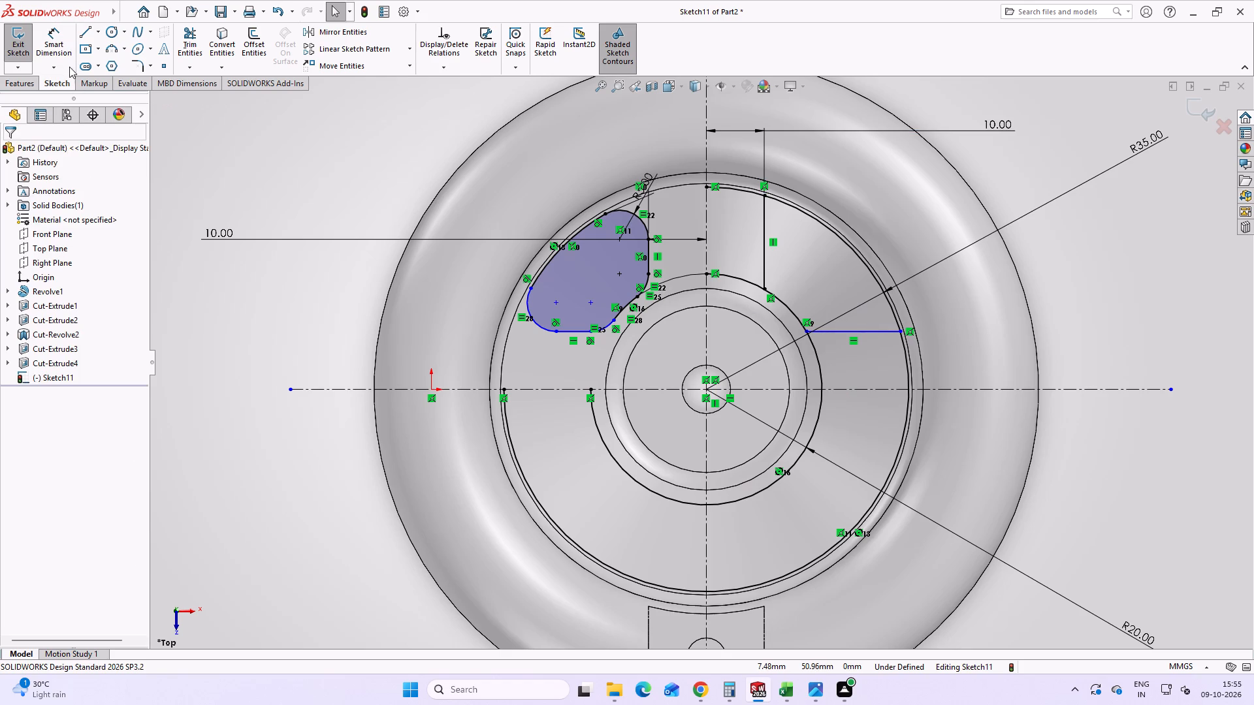
Trim the R35 and R20 arcs between the upper-right opening's straight edges and the centerlines, leaving a closed opening profile.
left_click(182, 42)
left_click_drag(741, 170, 730, 277)
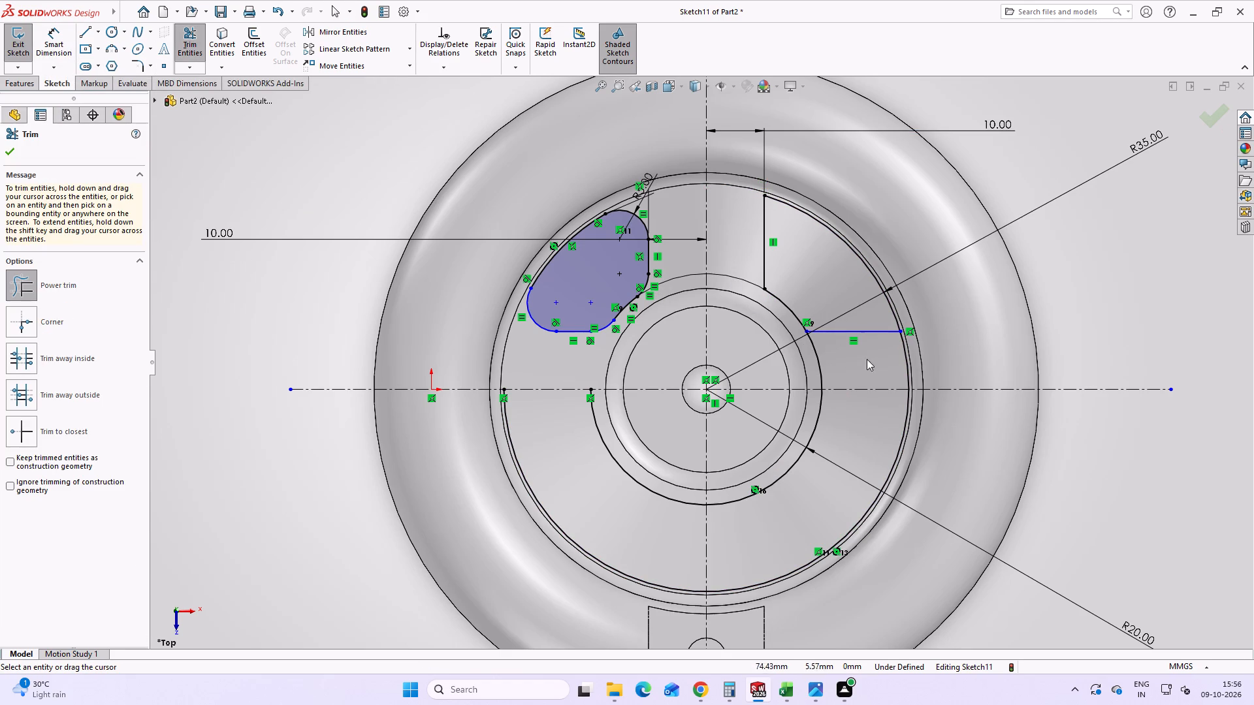
left_click_drag(807, 361, 910, 356)
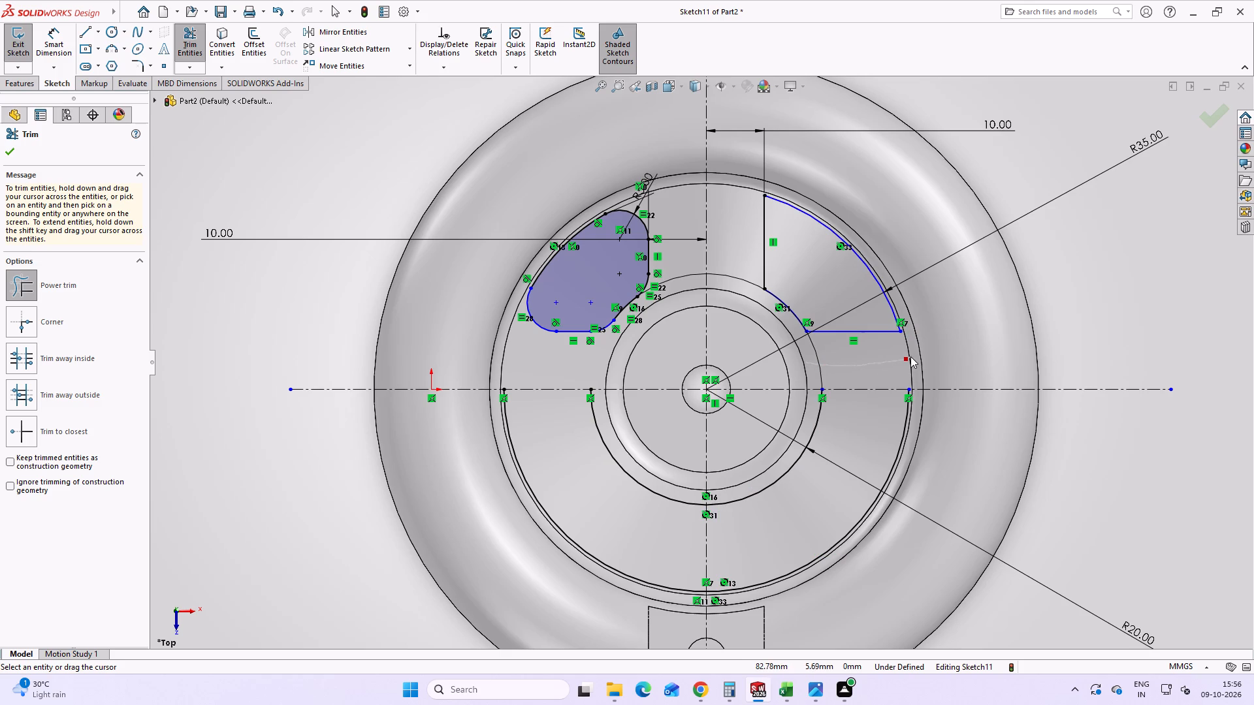
left_click_drag(910, 356, 913, 354)
key("Escape")
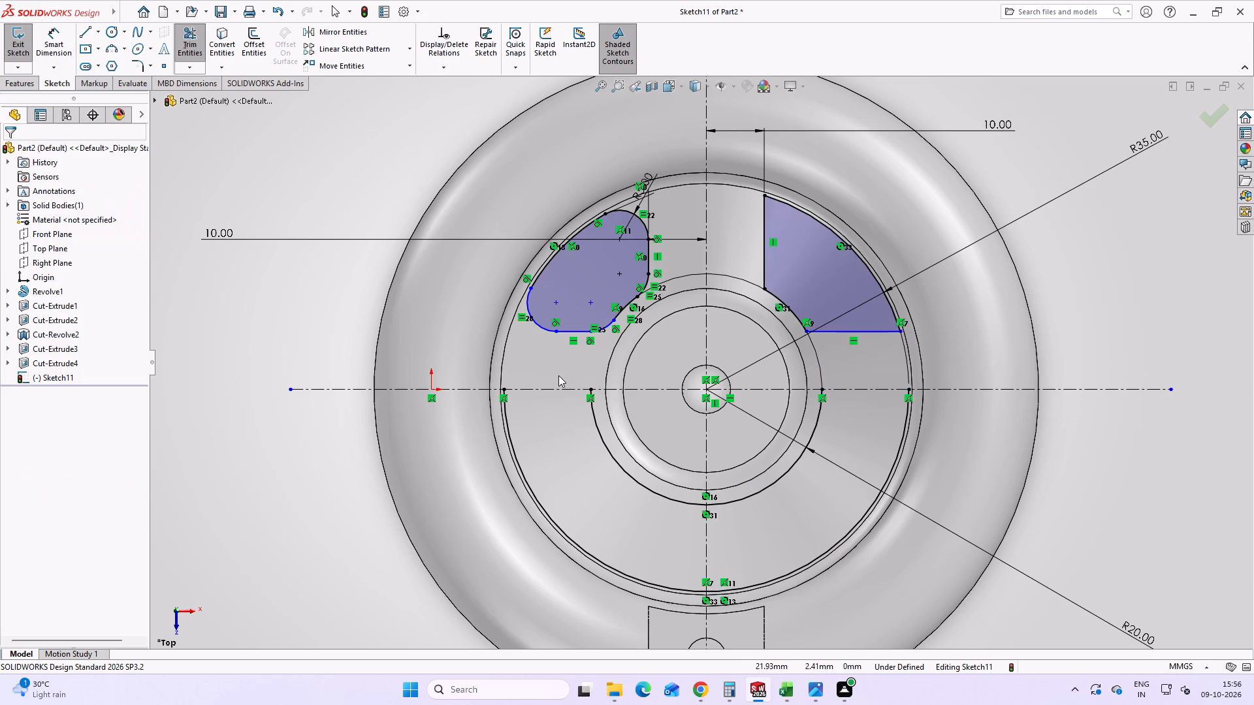
Round three corners of the upper-right opening with 5 mm sketch fillets: both ends of the vertical edge and the horizontal edge's outer end.
left_click(134, 59)
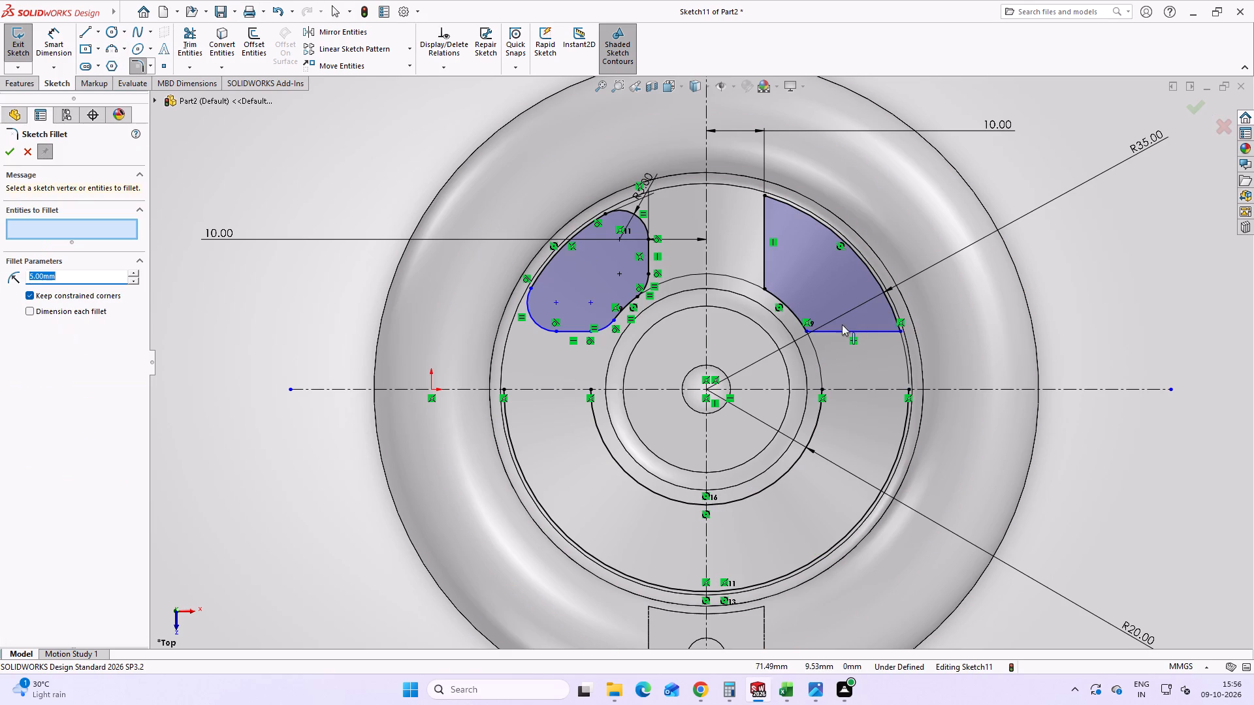
left_click(763, 266)
left_click(770, 291)
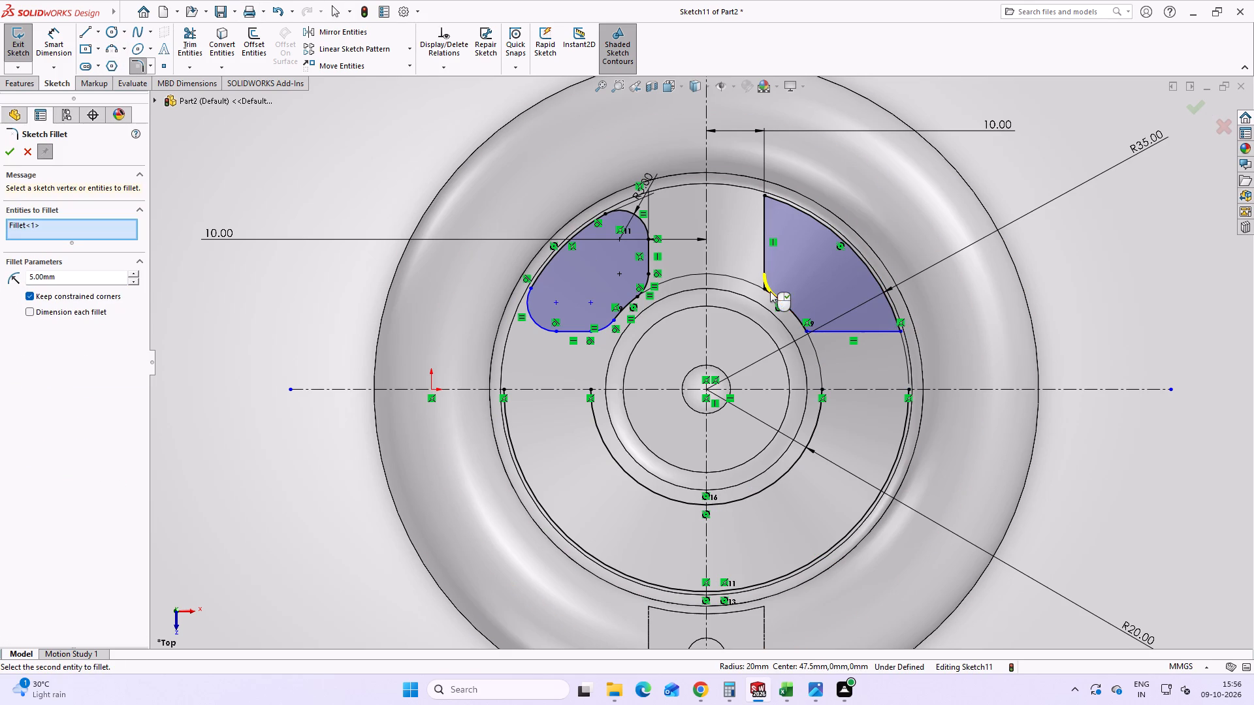
left_click(778, 203)
left_click(764, 206)
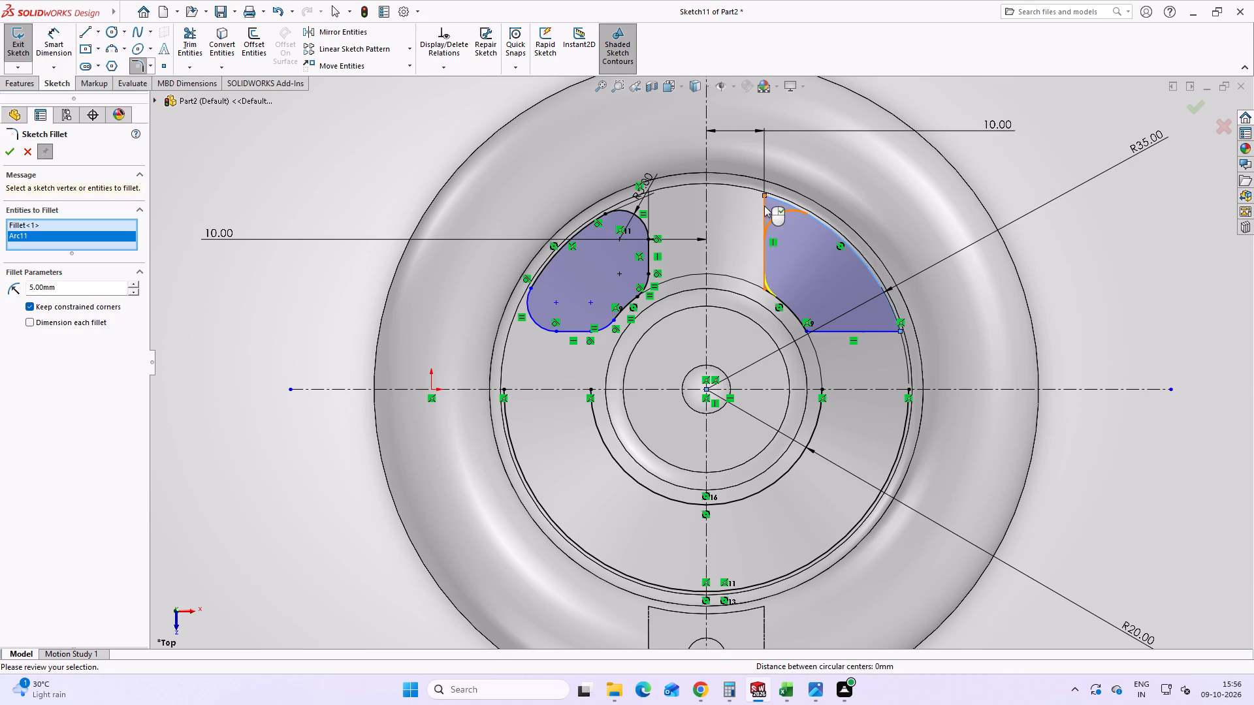
left_click(860, 330)
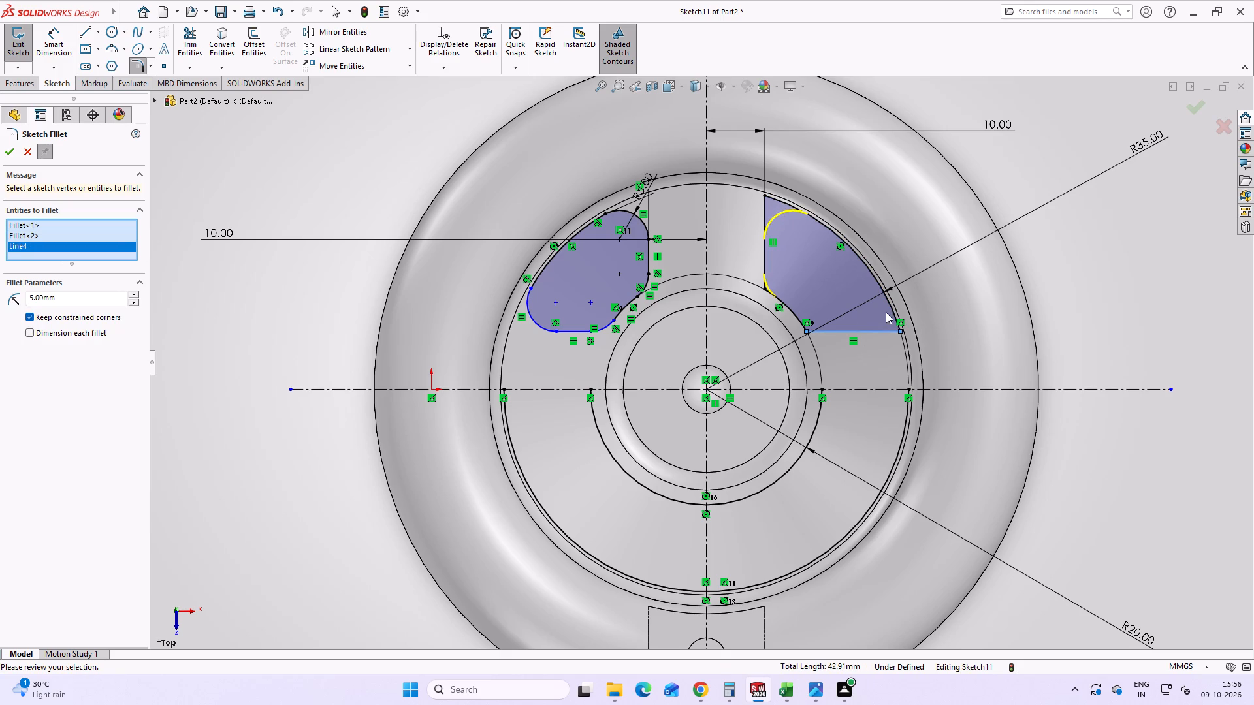
left_click(891, 308)
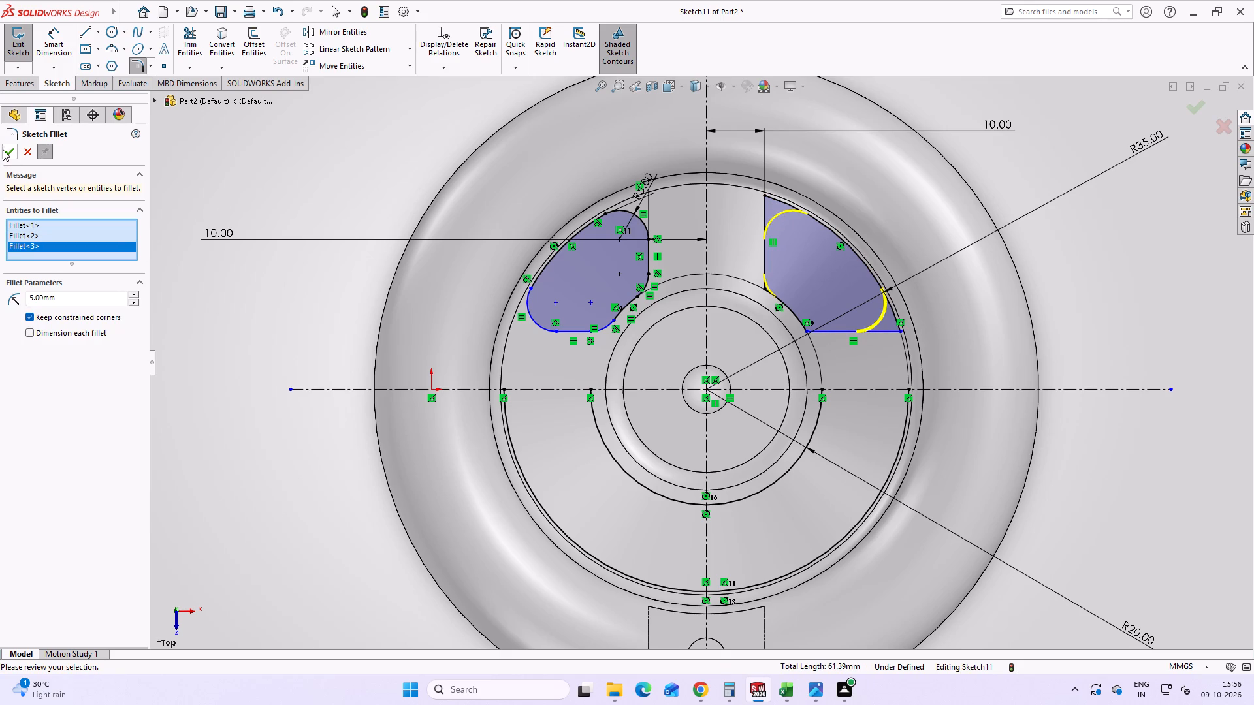
left_click(5, 151)
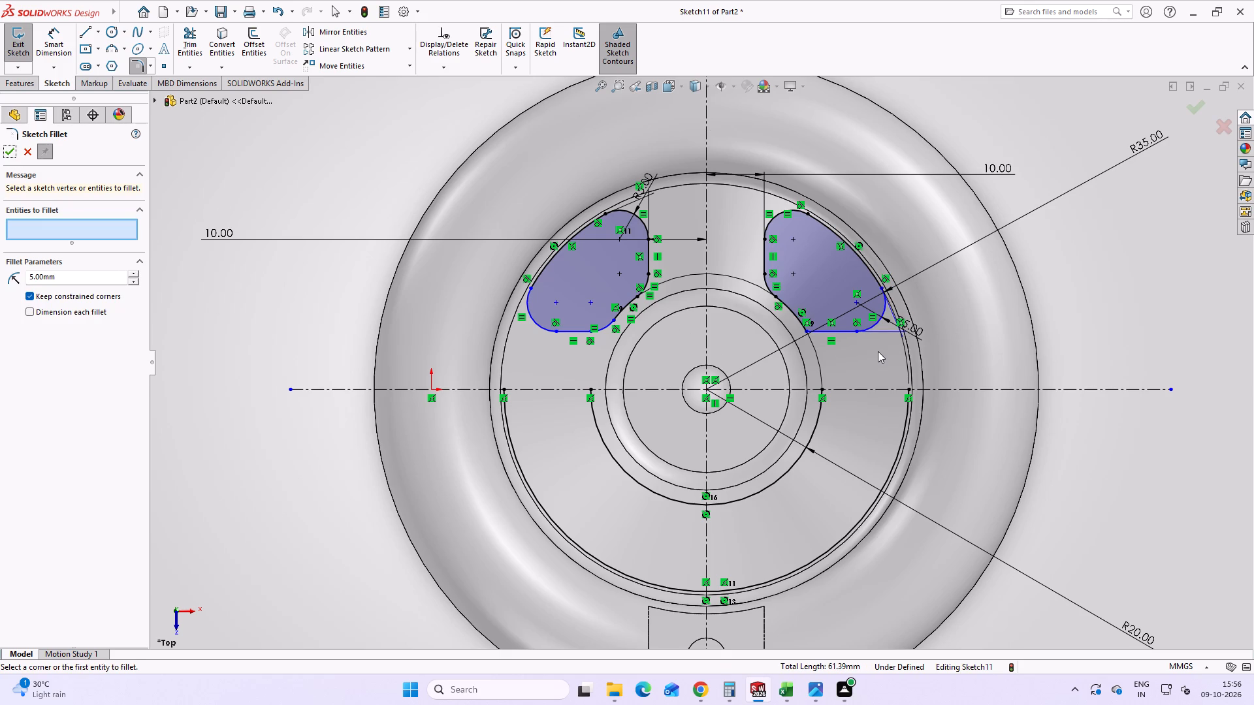
key("Escape")
Dimension the upper-left opening's horizontal edge 10 mm from the horizontal centerline.
scroll(741, 346, "up", 2)
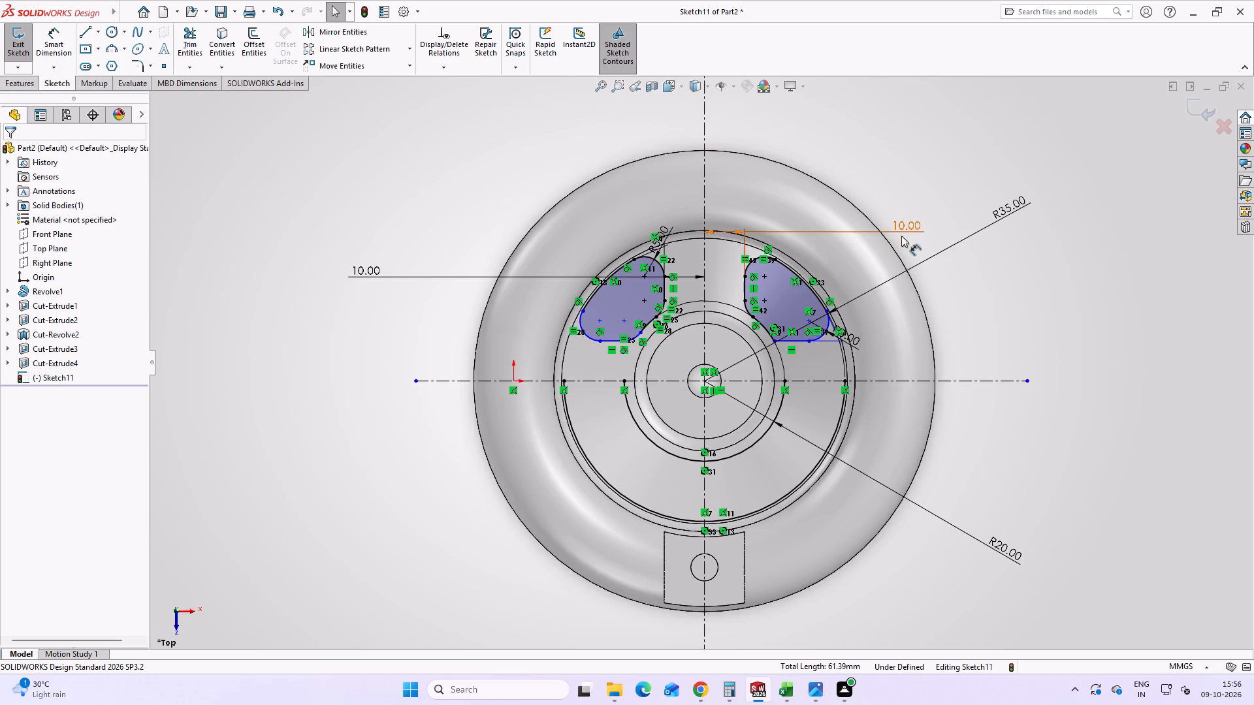
left_click(61, 46)
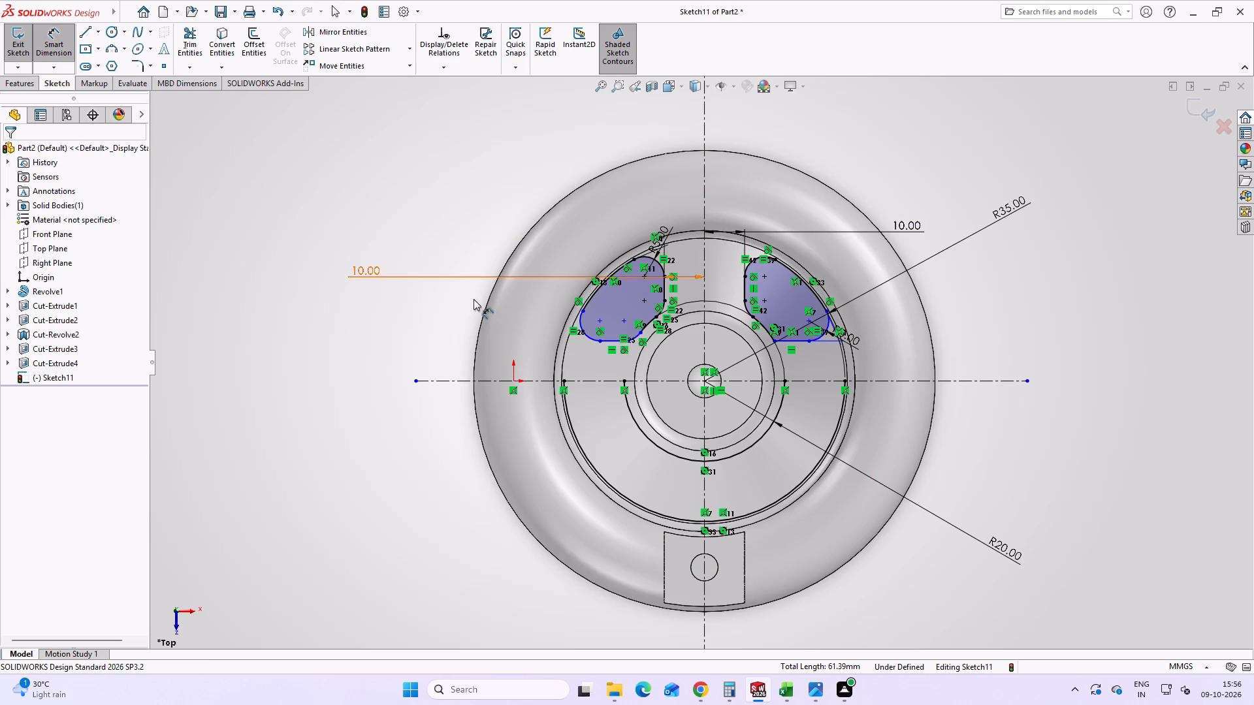
left_click(613, 344)
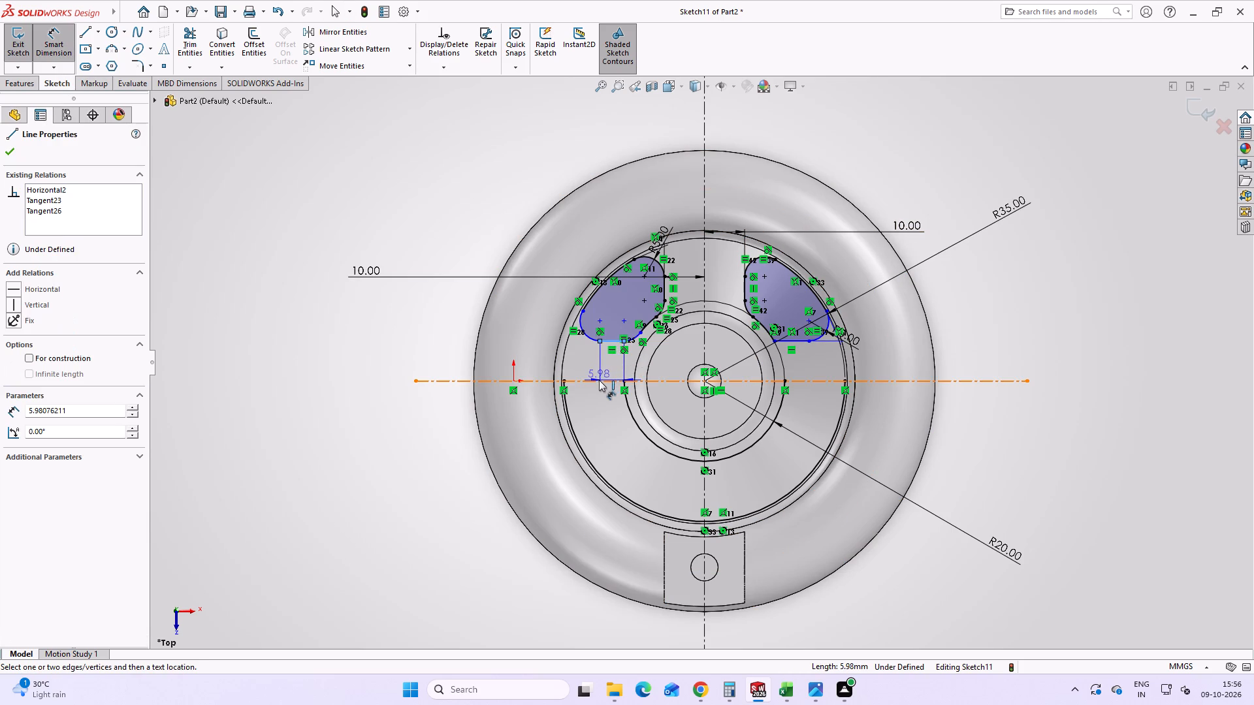
left_click(599, 380)
left_click(434, 324)
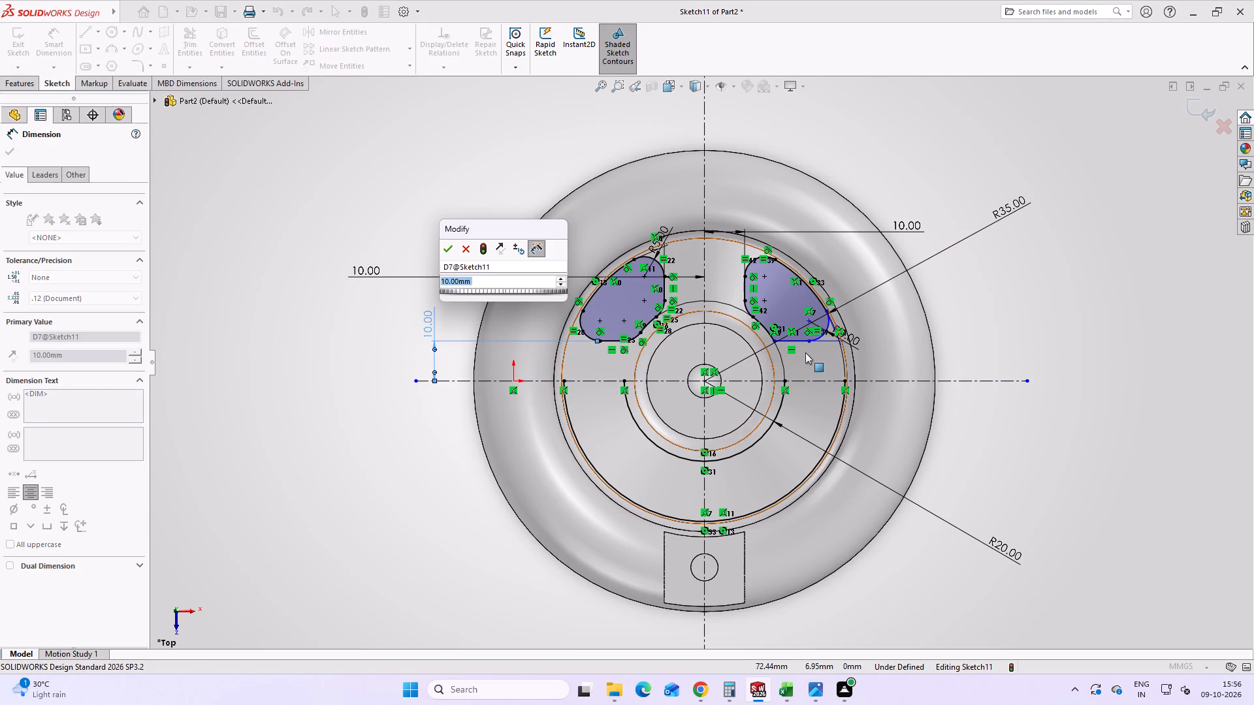
left_click(797, 343)
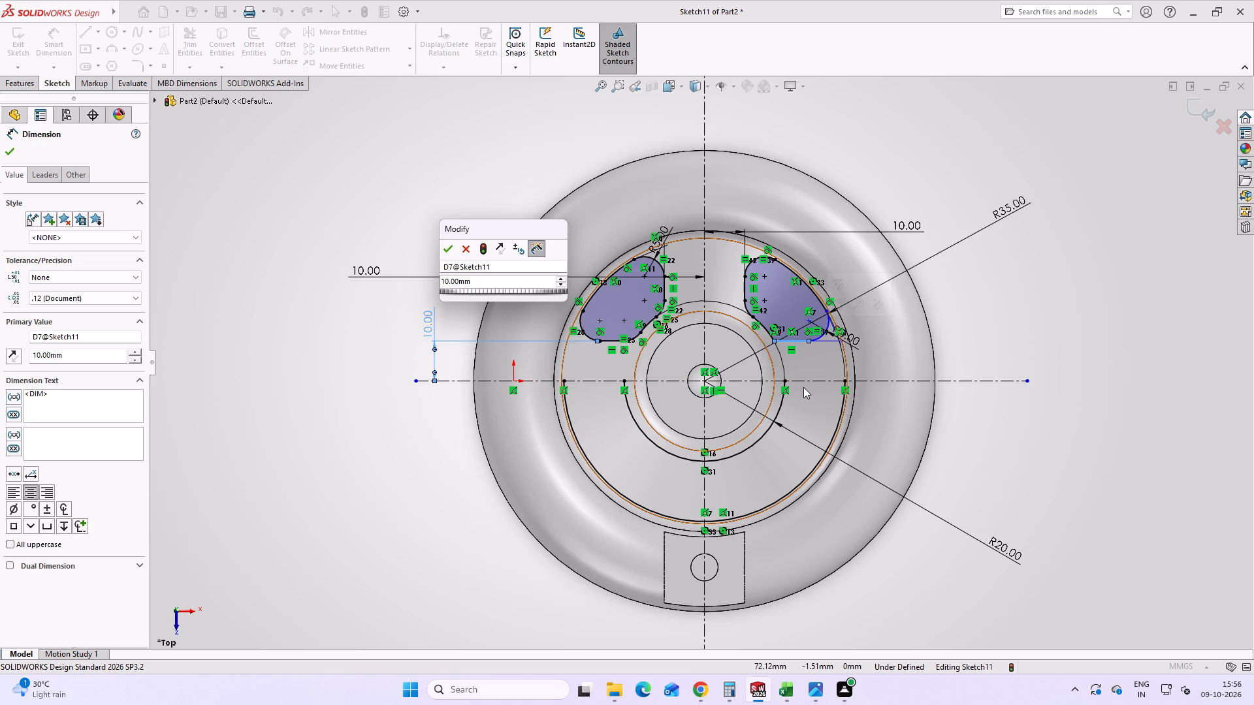
left_click(449, 248)
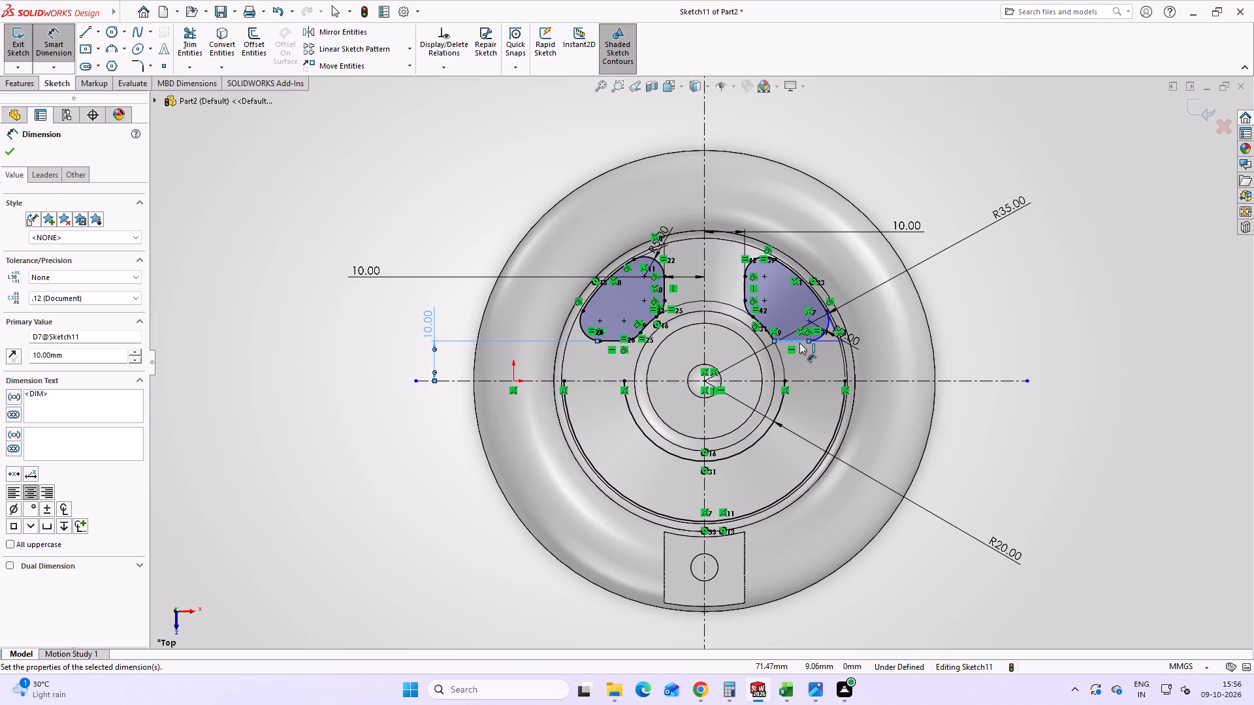
Dimension the upper-right opening's horizontal edge 10 mm from the horizontal centerline.
left_click(807, 380)
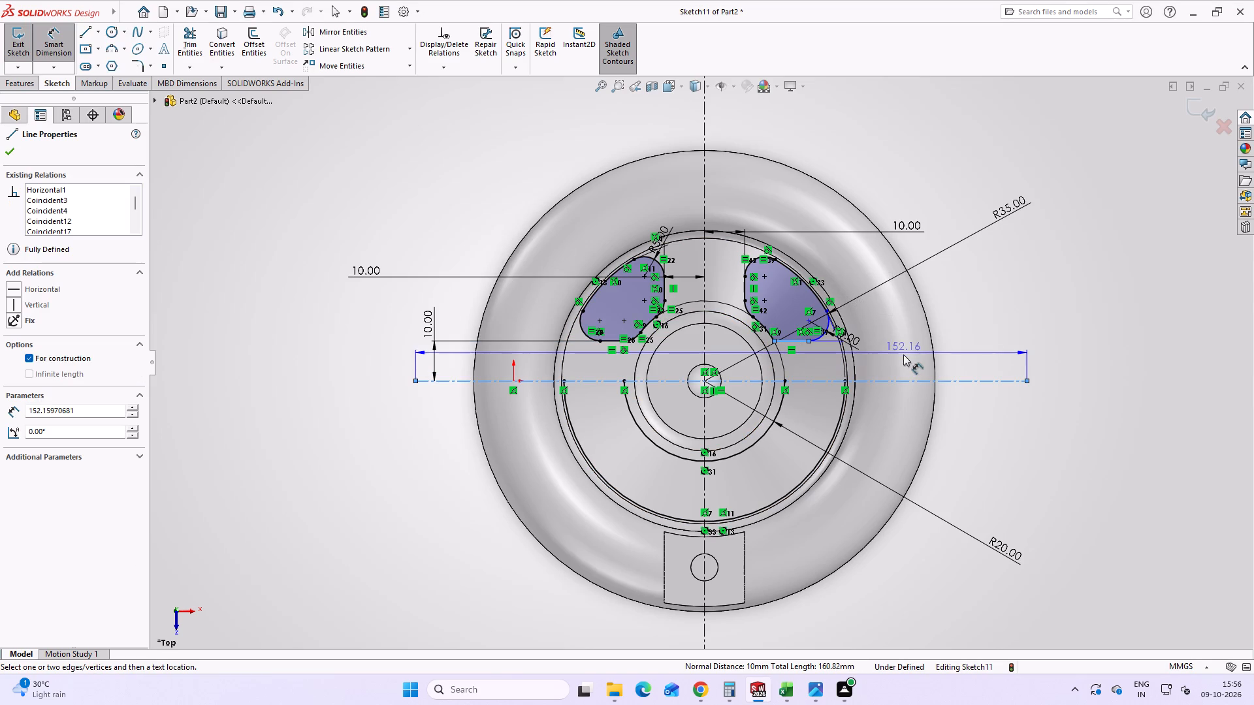
left_click(786, 340)
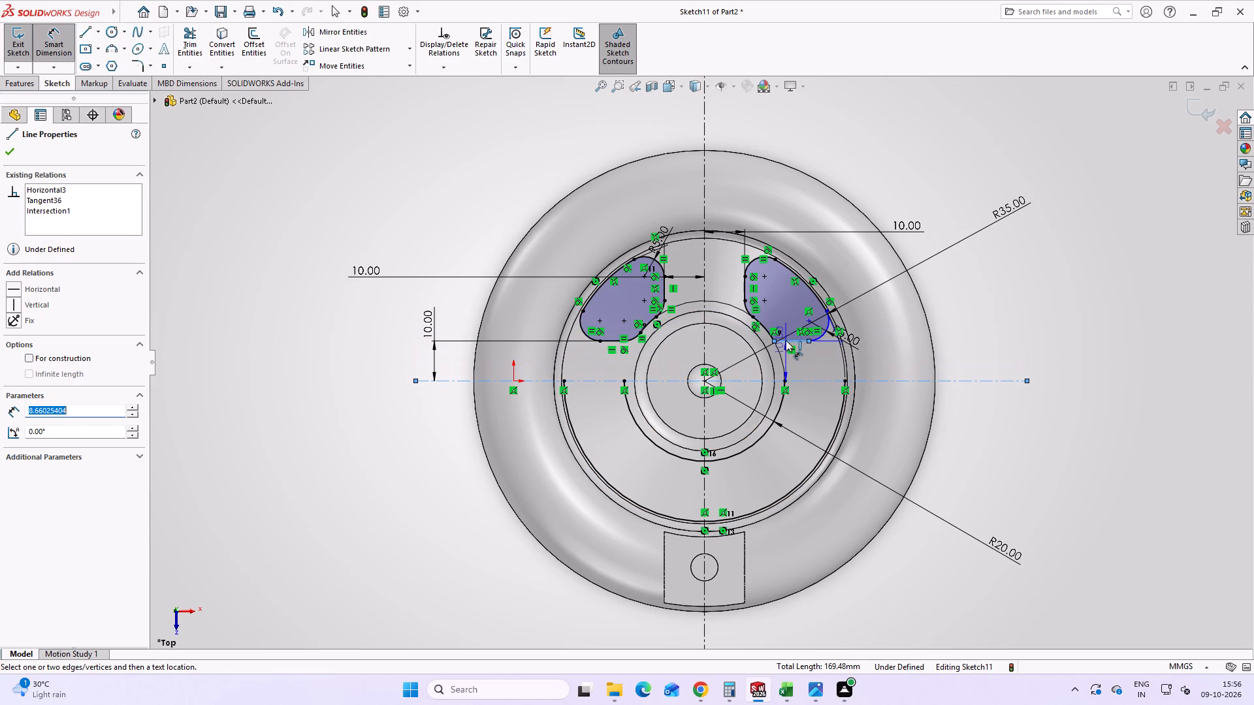
left_click(986, 313)
left_click(998, 243)
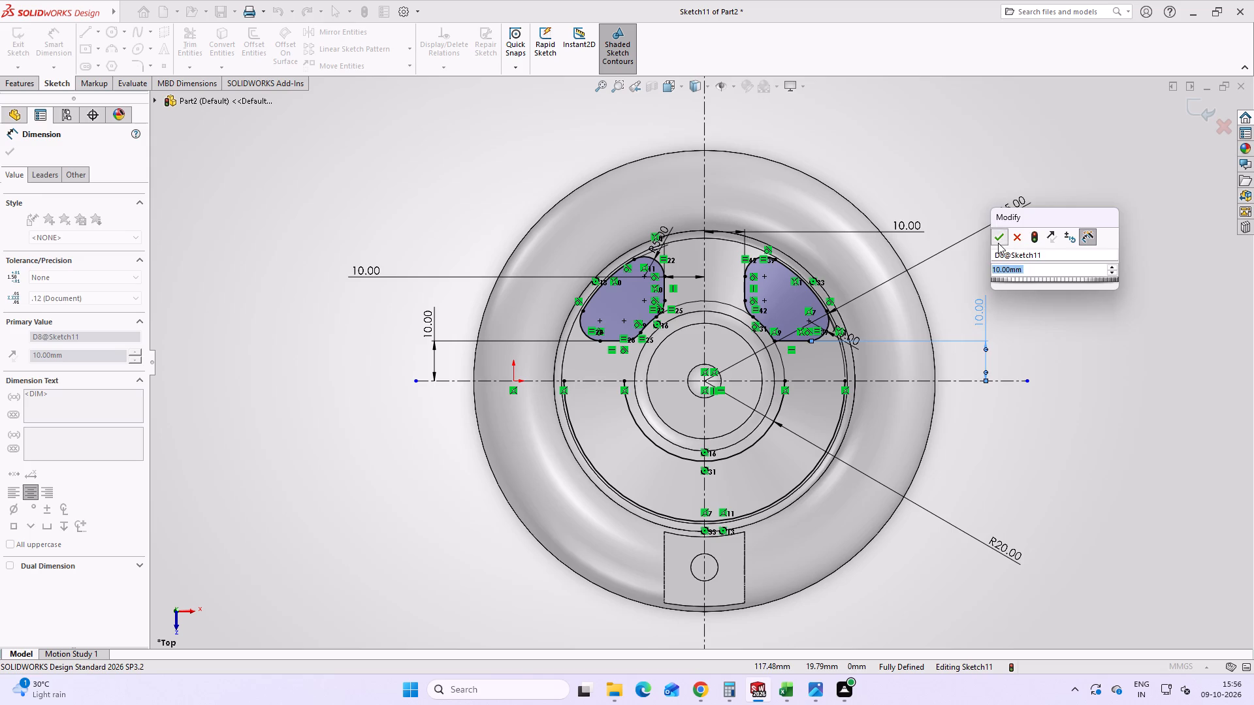
left_click(1005, 431)
key("Escape")
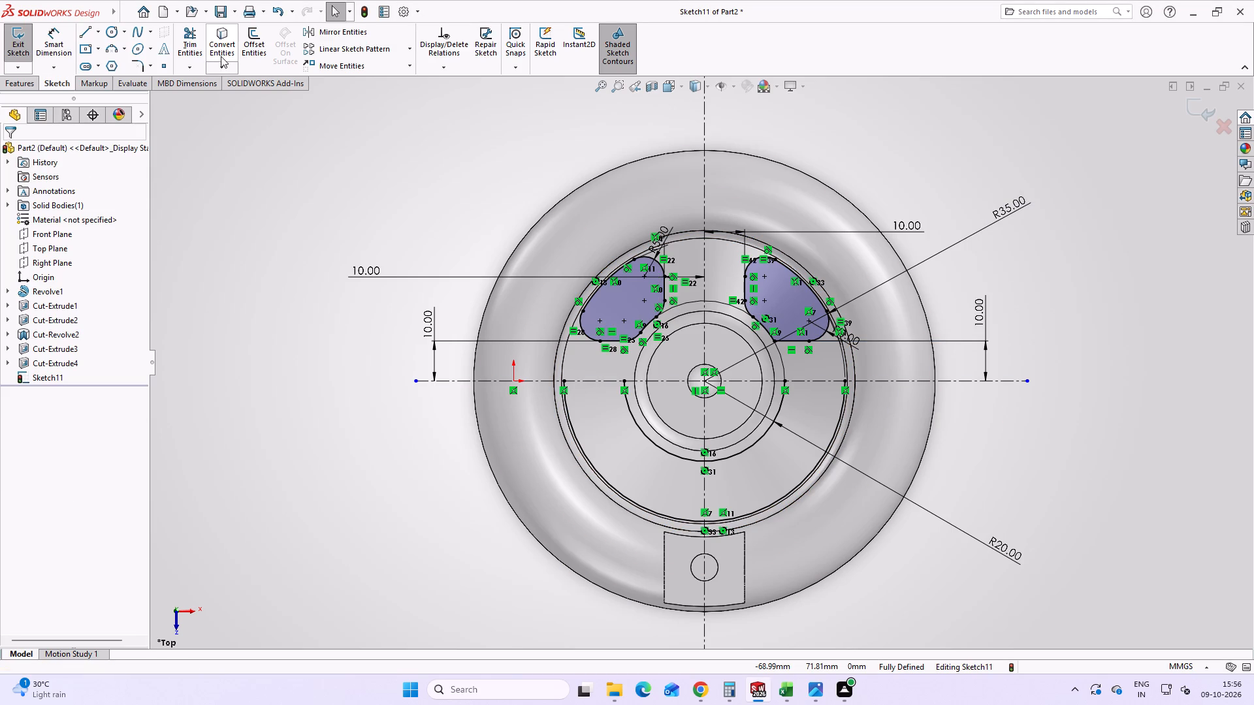
Mirror both upper spoke opening profiles about the horizontal centerline, keeping the originals.
left_click(346, 37)
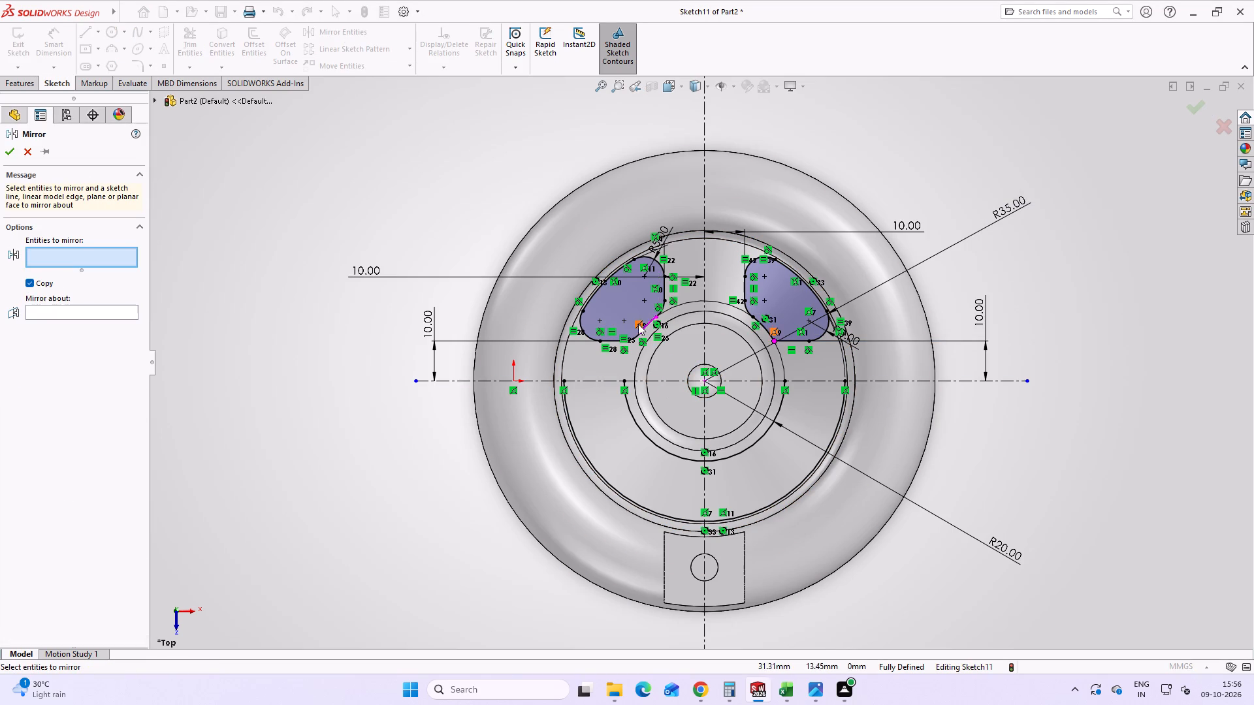
left_click(626, 298)
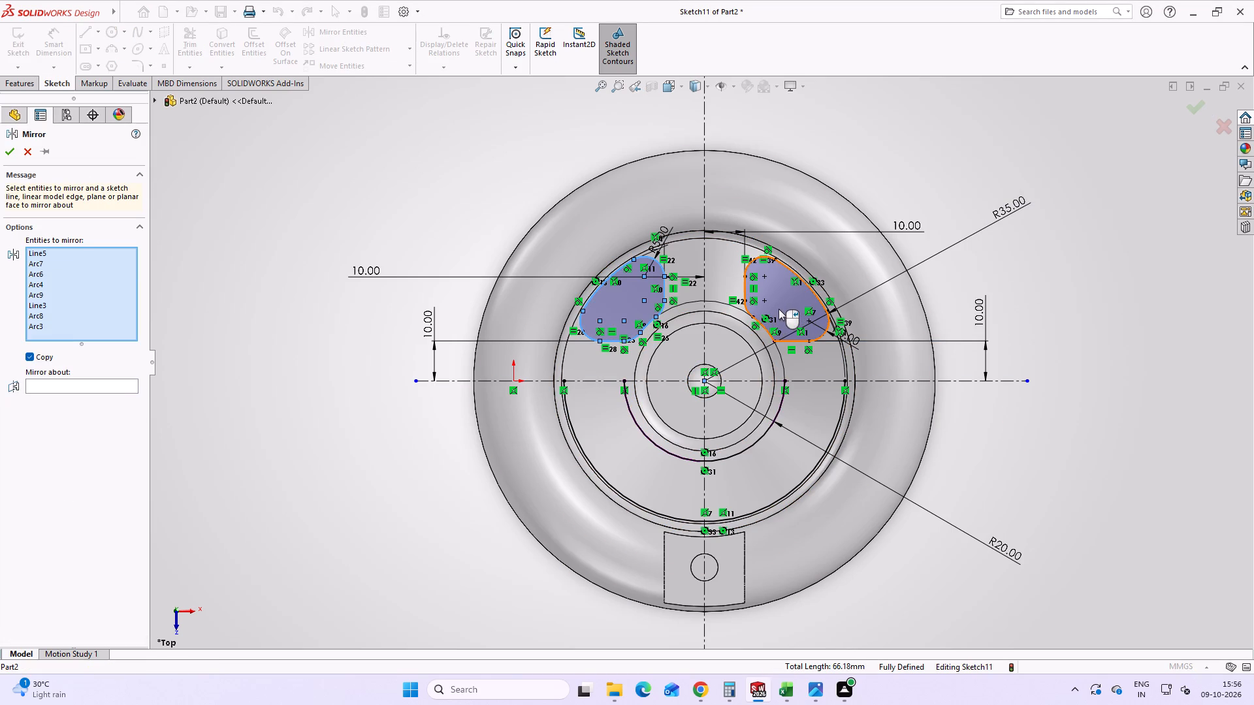
left_click(778, 308)
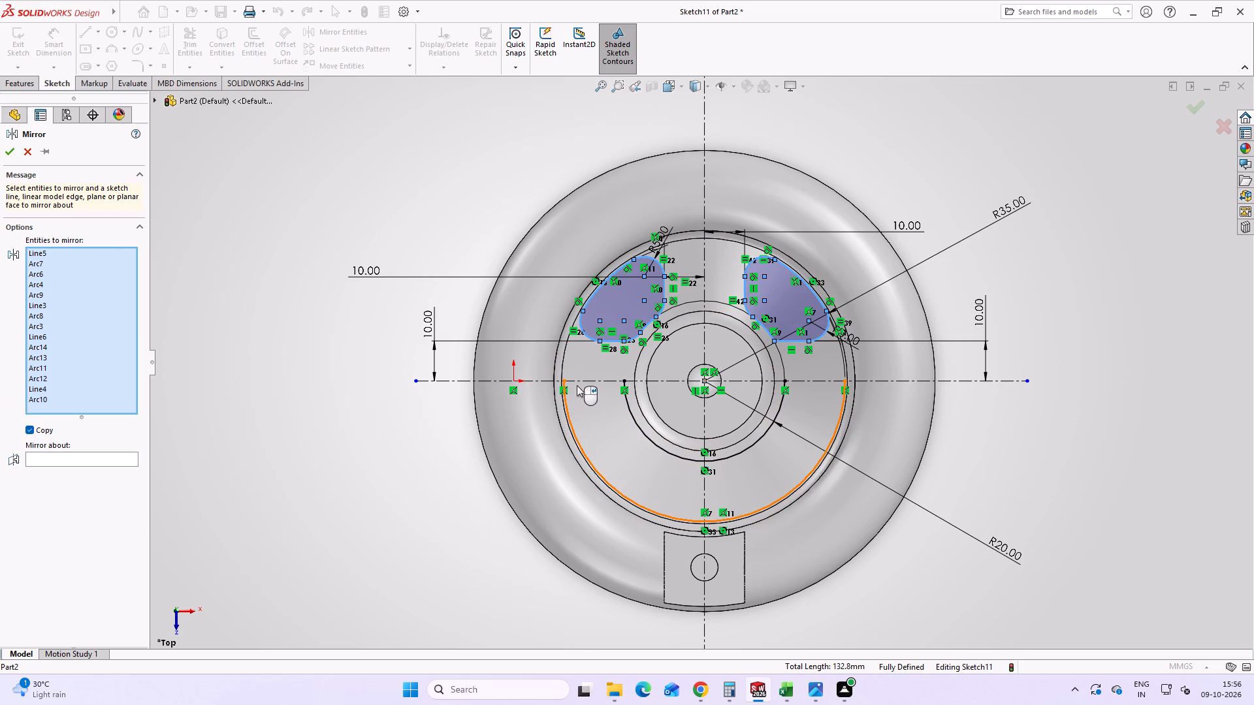
left_click(48, 454)
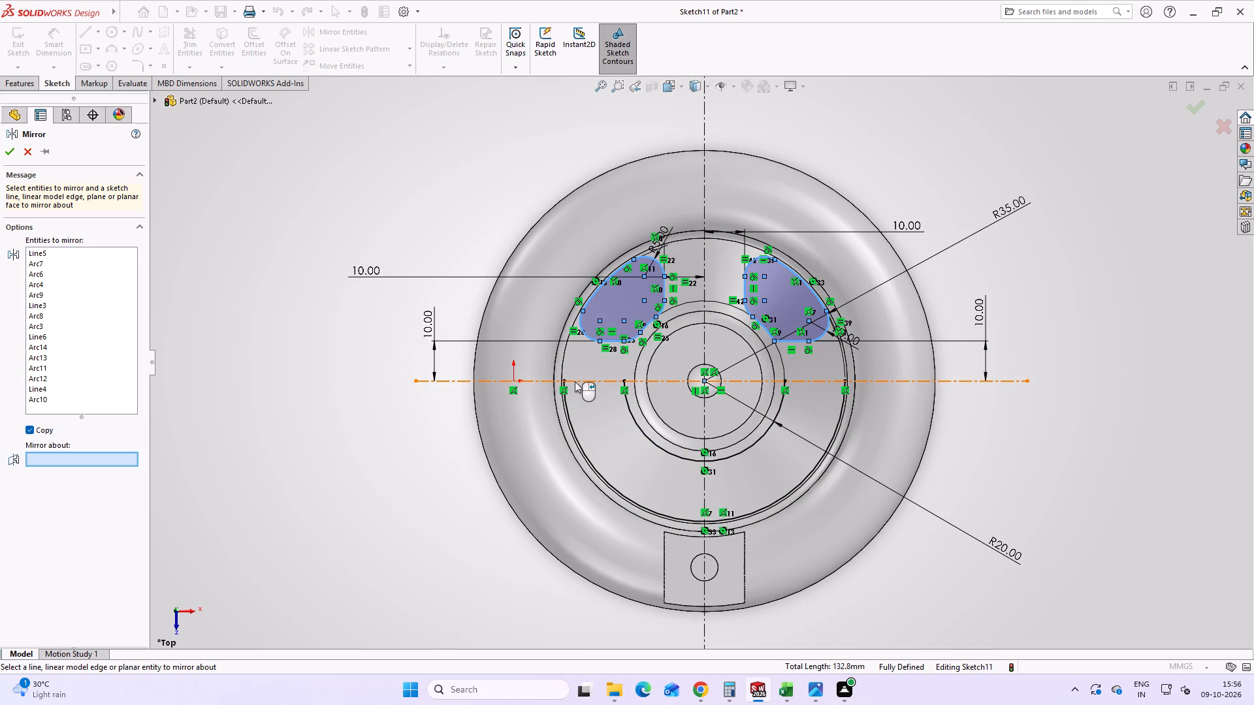
left_click(583, 380)
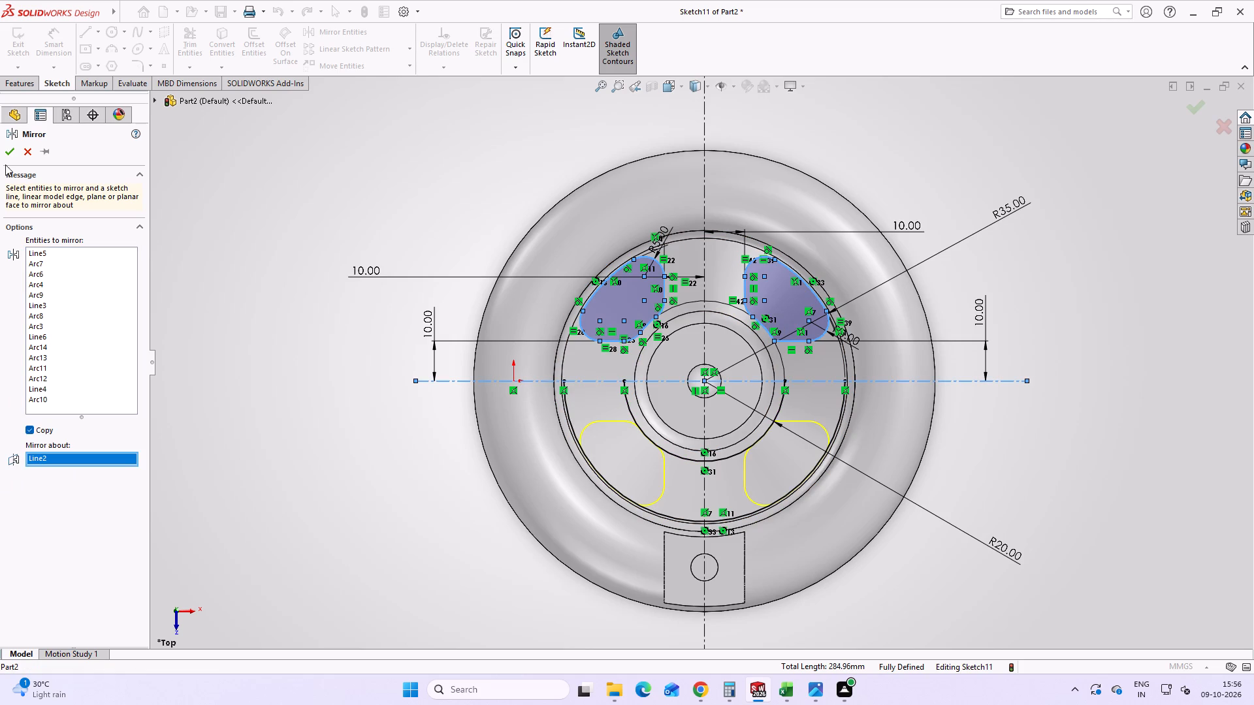
left_click(10, 153)
Trim the leftover R20 and R35 arc segments that lie outside the mirrored spoke openings.
scroll(647, 396, "up", 2)
scroll(651, 400, "down", 3)
left_click(199, 44)
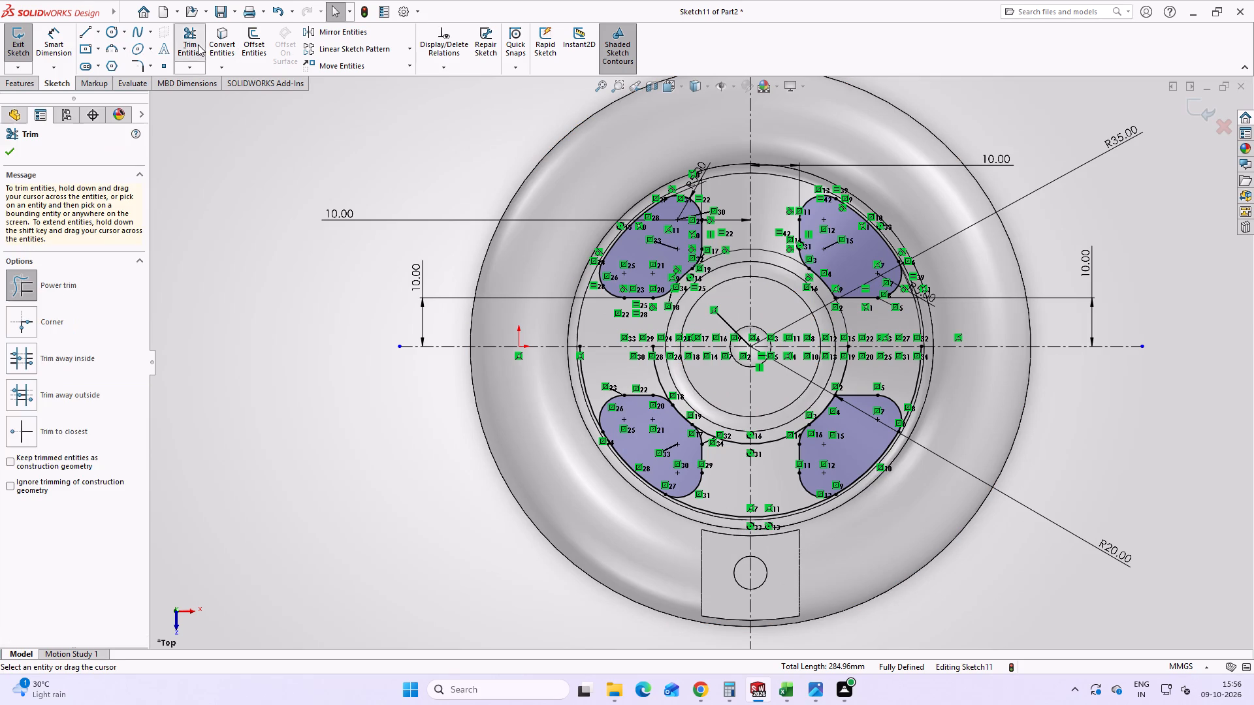
left_click_drag(611, 369, 564, 405)
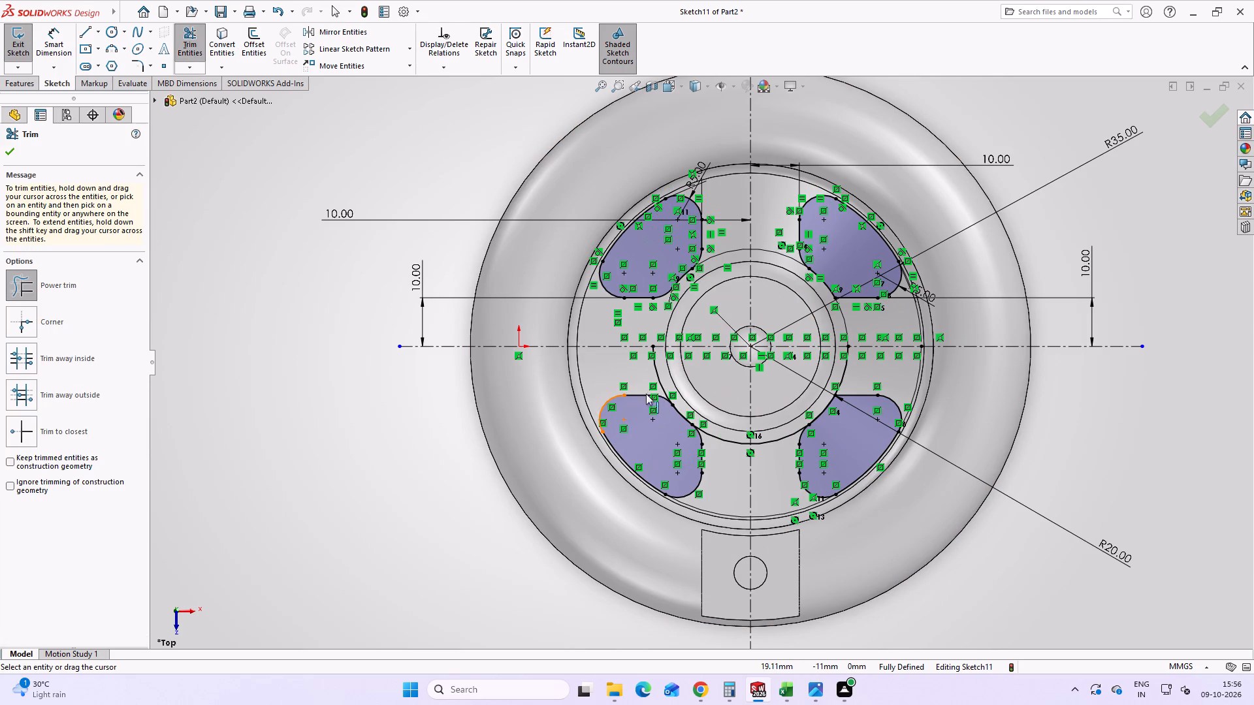
left_click_drag(674, 370, 651, 379)
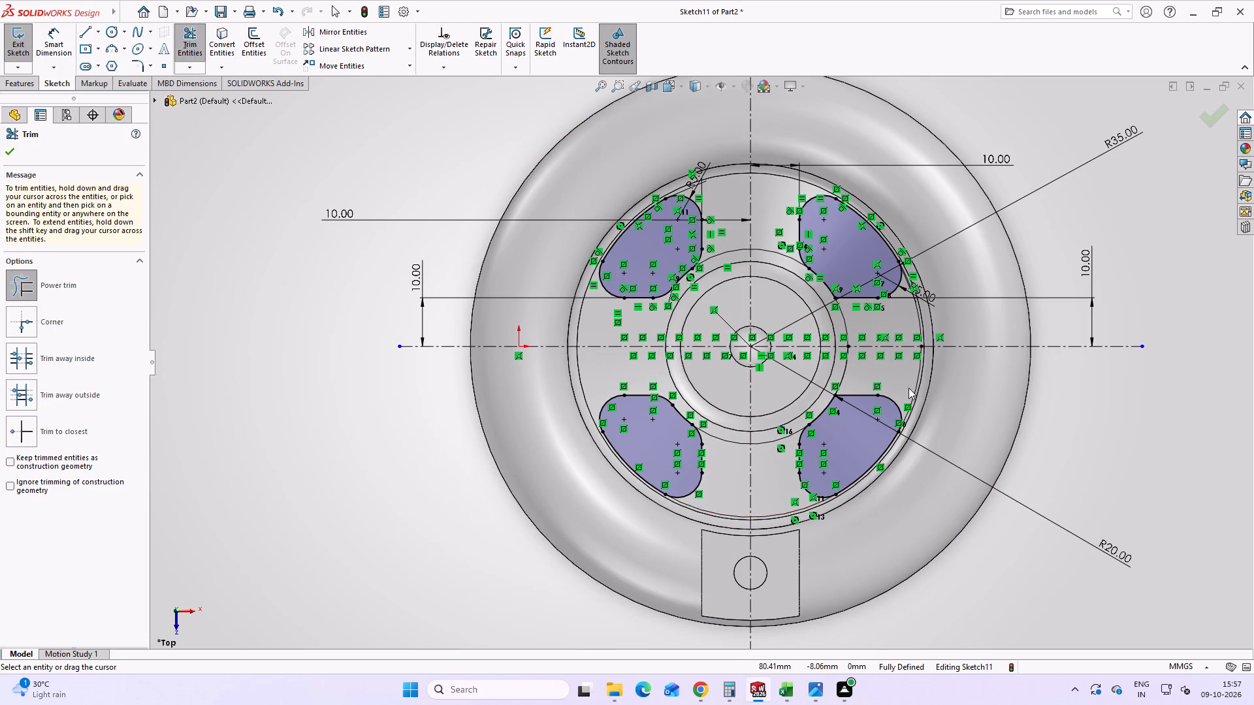
scroll(908, 388, "down", 5)
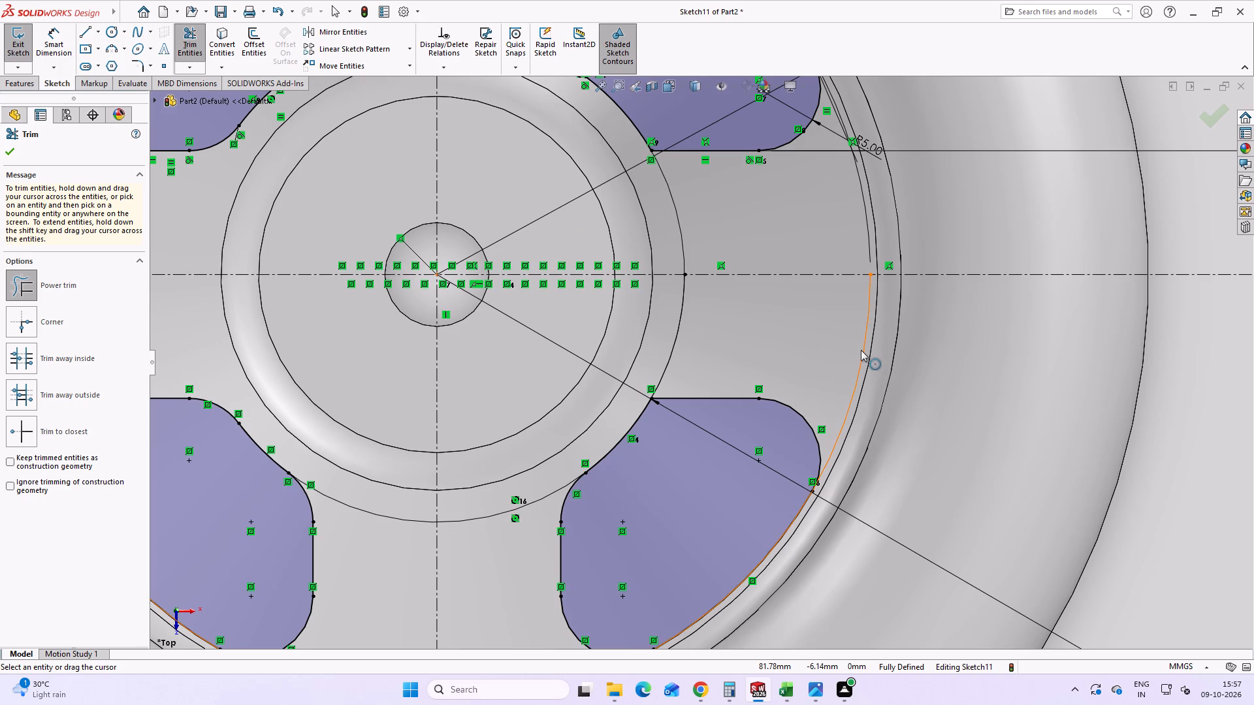
scroll(861, 350, "up", 1)
scroll(414, 557, "up", 1)
scroll(413, 556, "down", 2)
left_click_drag(528, 535, 462, 597)
left_click_drag(635, 535, 743, 599)
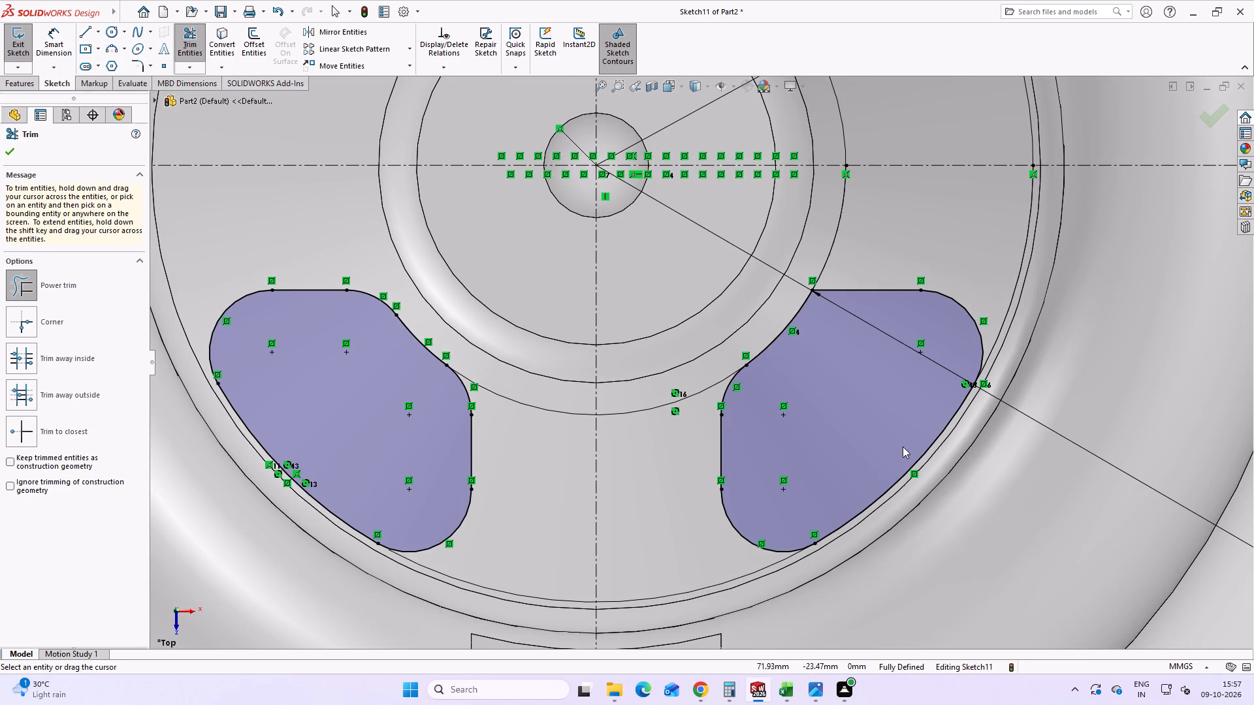
scroll(973, 383, "down", 2)
scroll(771, 471, "up", 2)
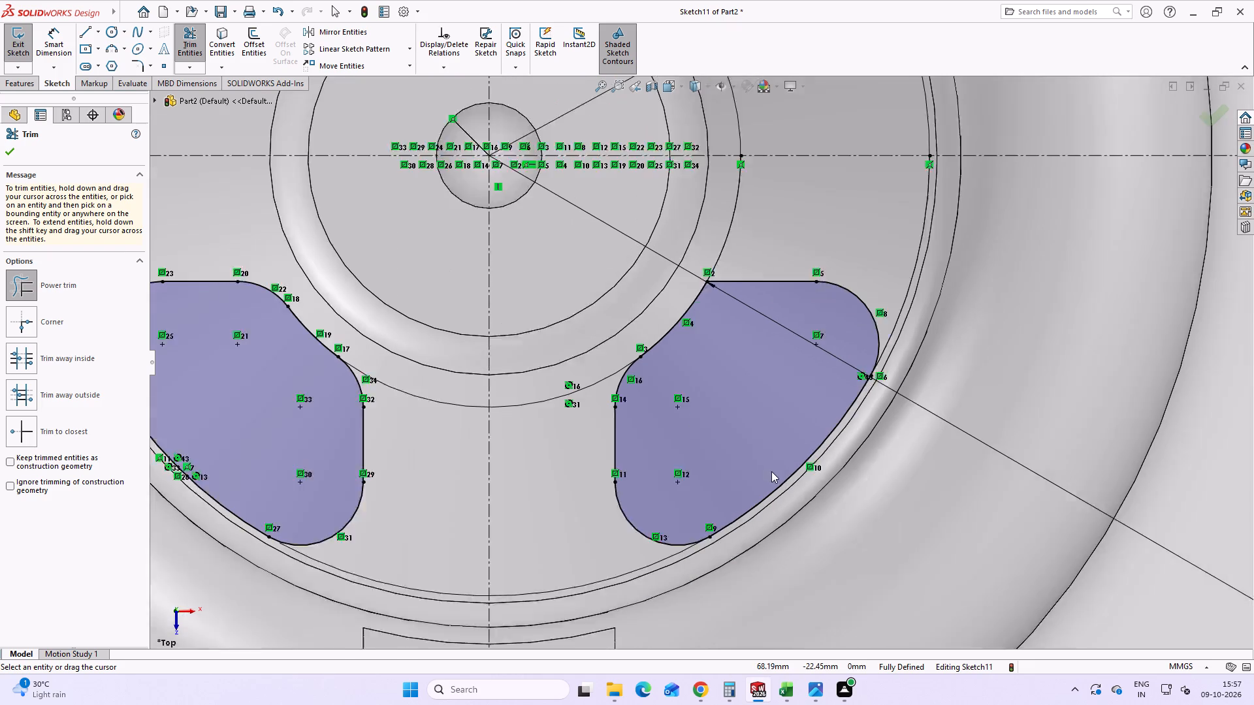
scroll(771, 471, "up", 1)
scroll(626, 497, "up", 2)
key("Escape")
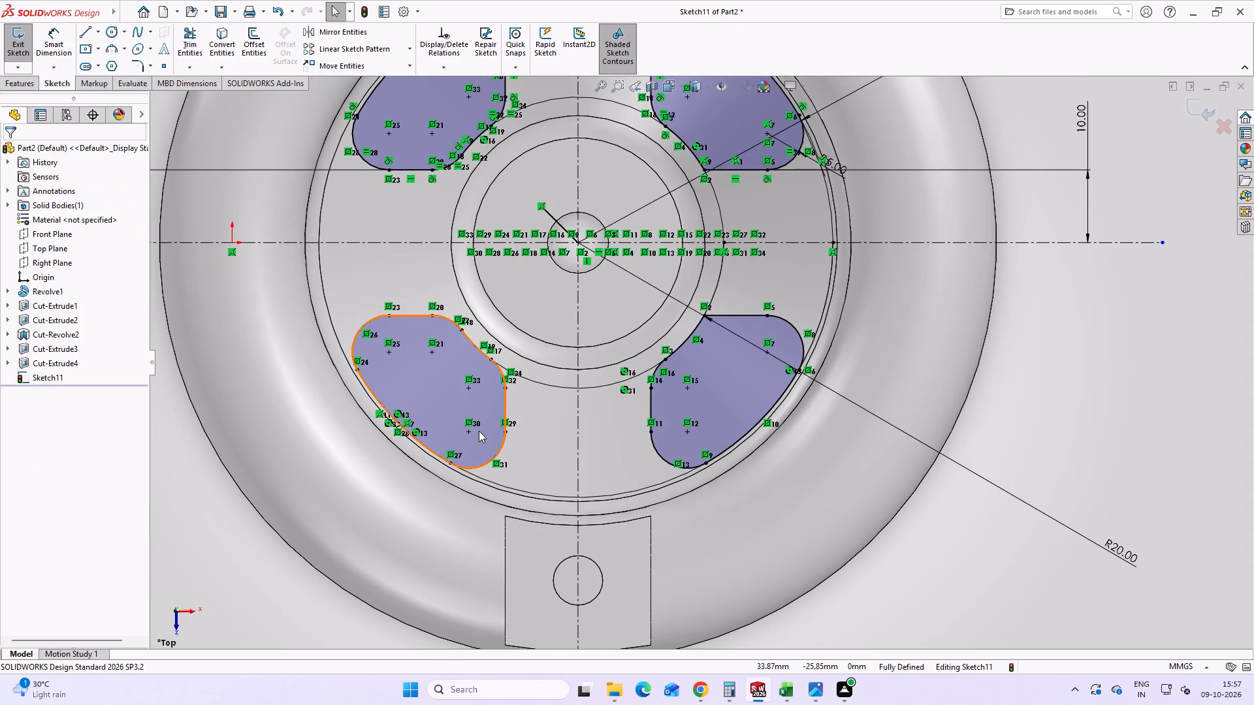
key("Escape")
Cut all four spoke opening regions through the whole part with an Extruded Cut set to Through All.
scroll(558, 359, "up", 3)
scroll(558, 359, "down", 1)
scroll(561, 359, "up", 1)
scroll(466, 377, "up", 1)
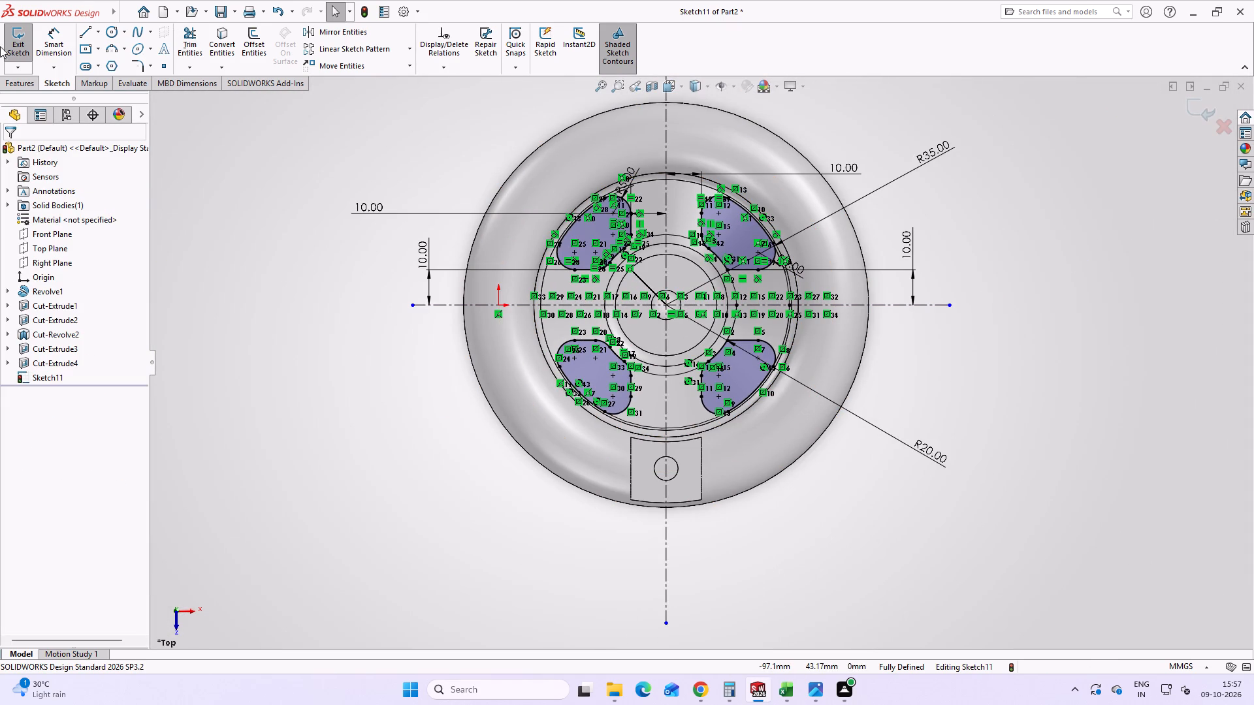
left_click(17, 87)
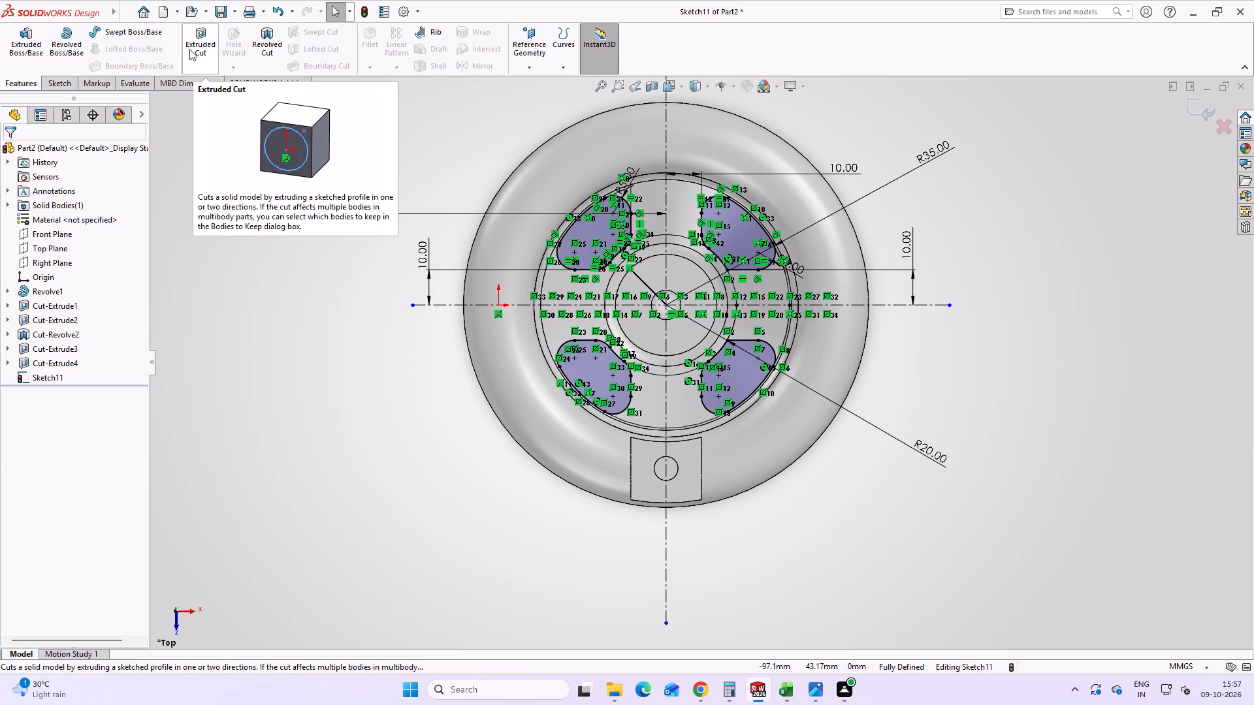
left_click(189, 49)
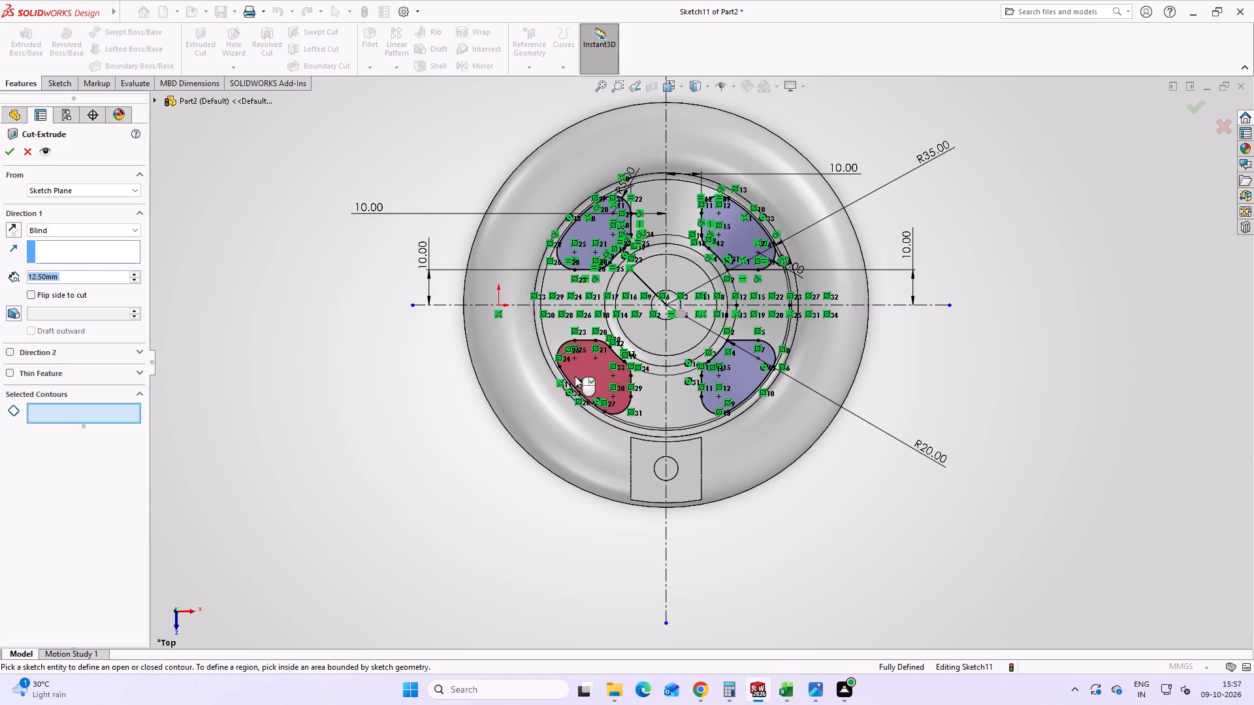
left_click(575, 375)
left_click(586, 237)
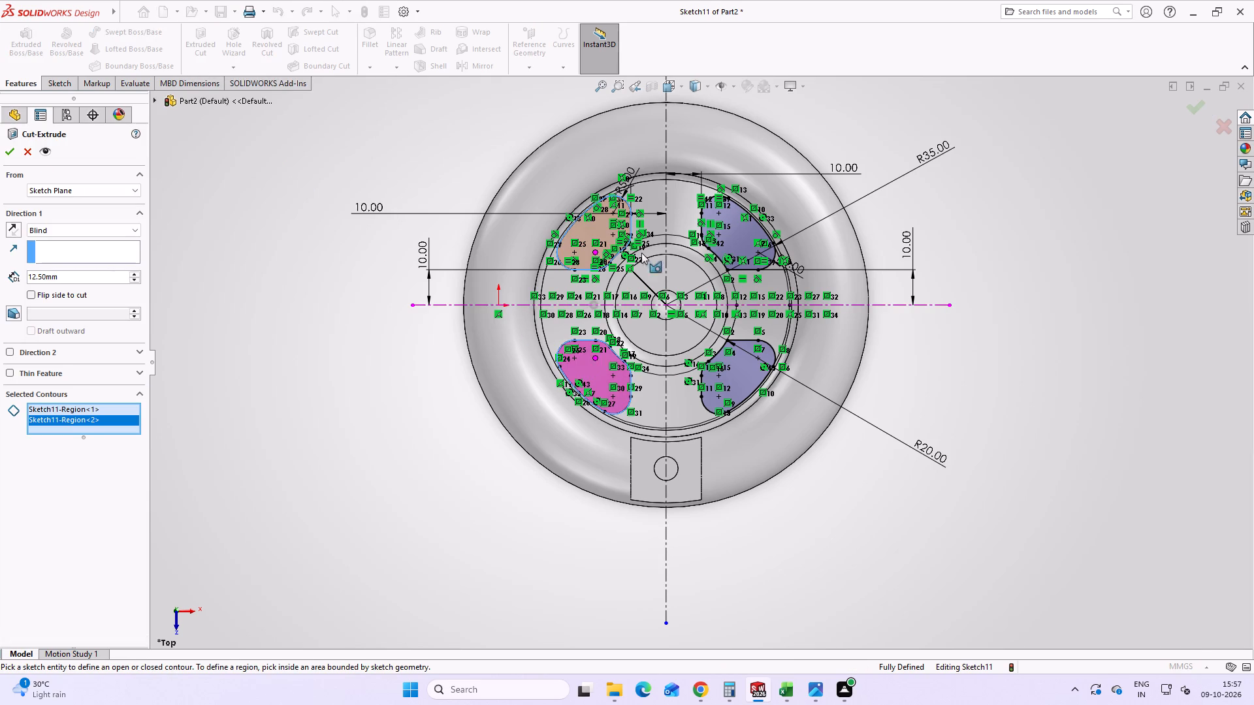
left_click(751, 236)
left_click(734, 362)
middle_click_drag(620, 402, 632, 333)
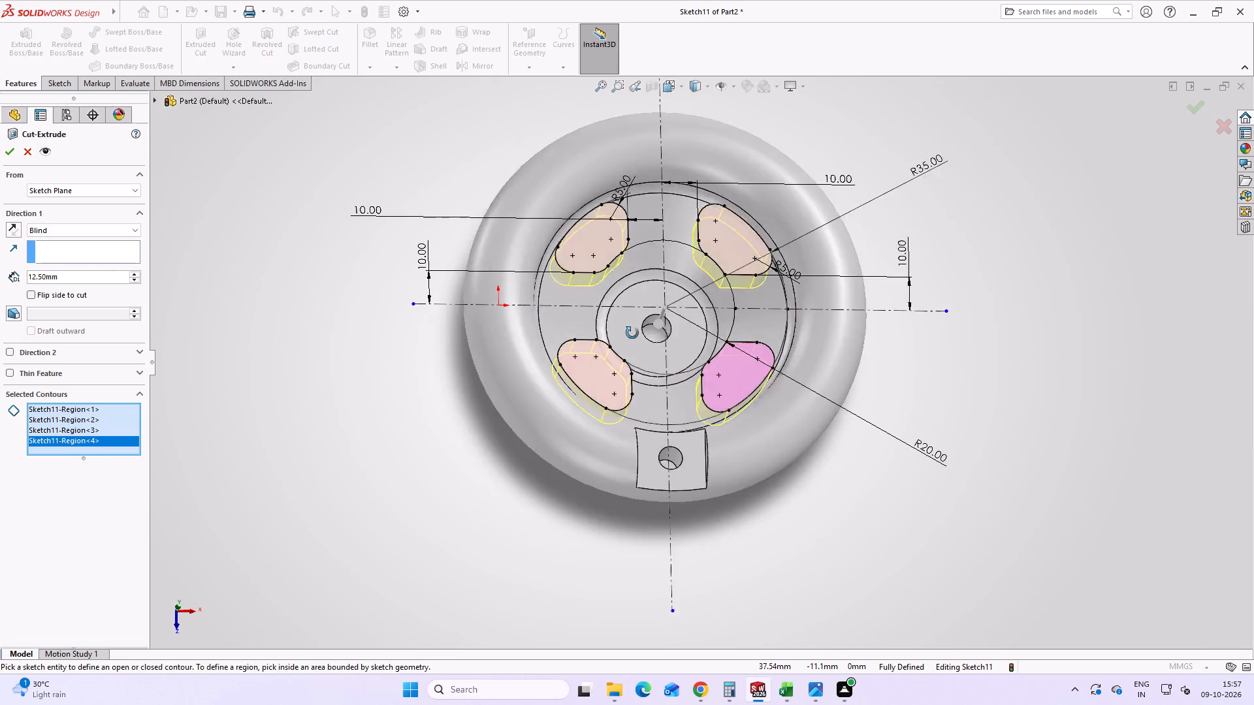
middle_click_drag(632, 333, 637, 193)
middle_click_drag(603, 442, 616, 358)
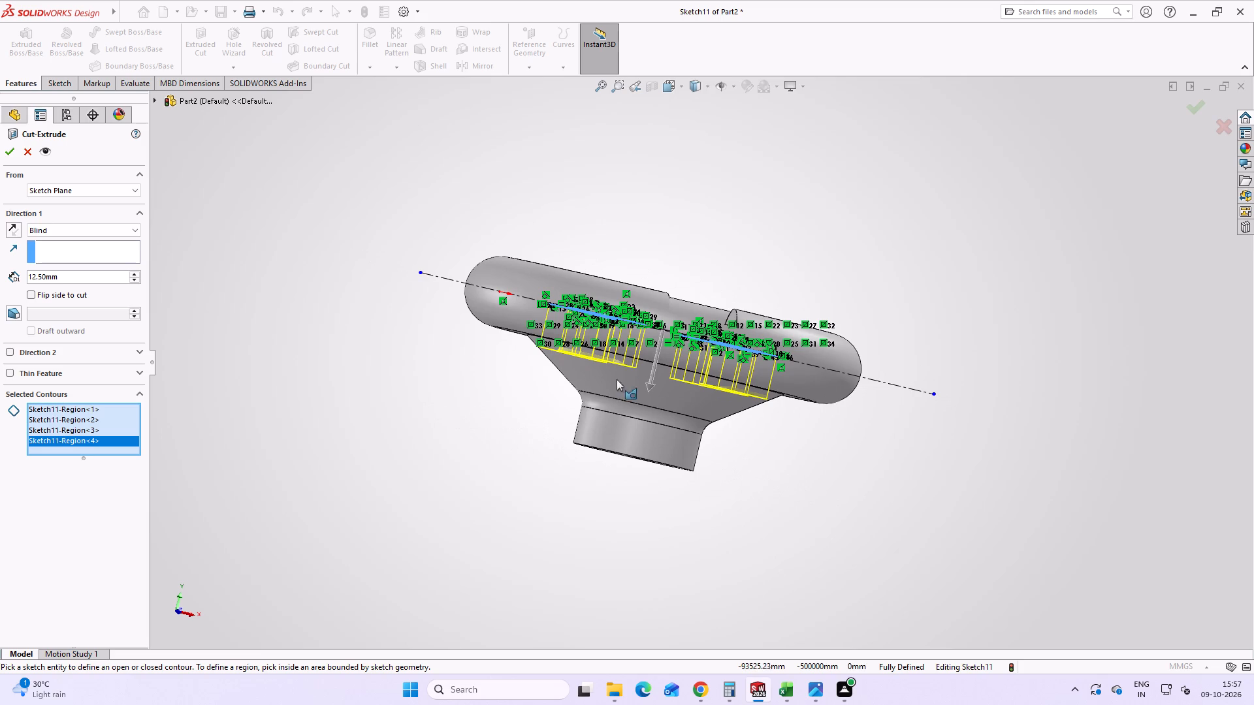
left_click(64, 230)
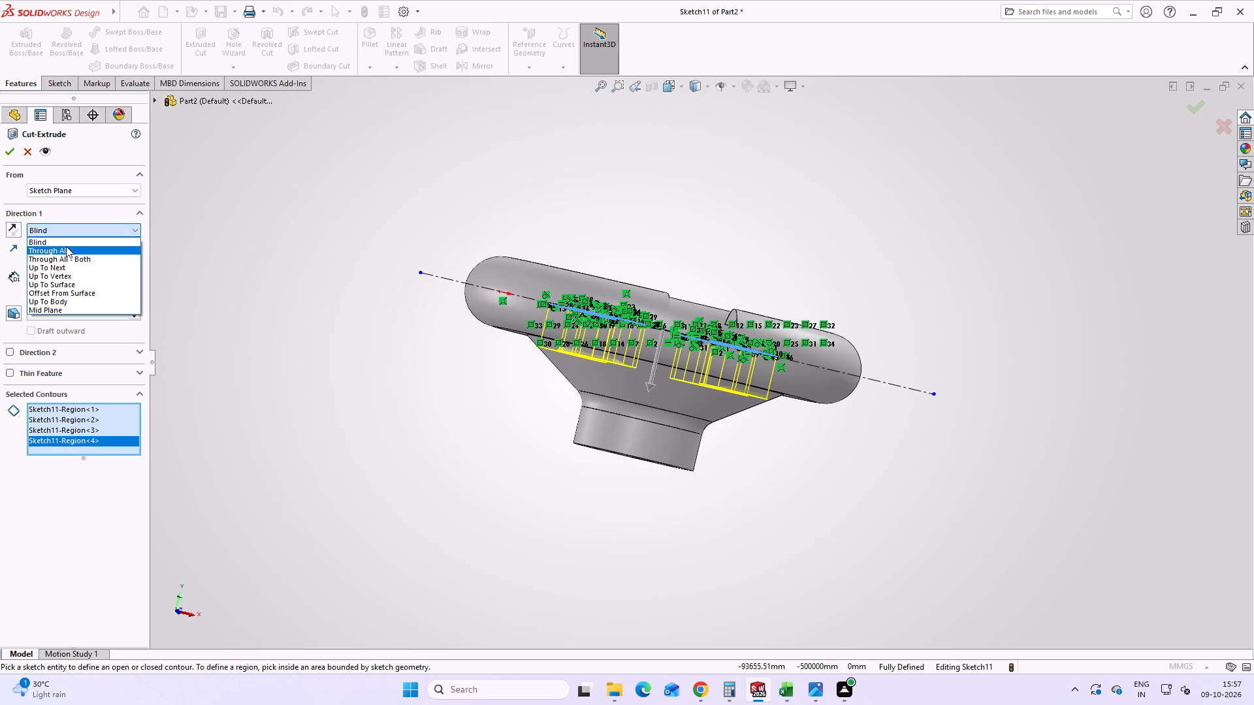
left_click(66, 246)
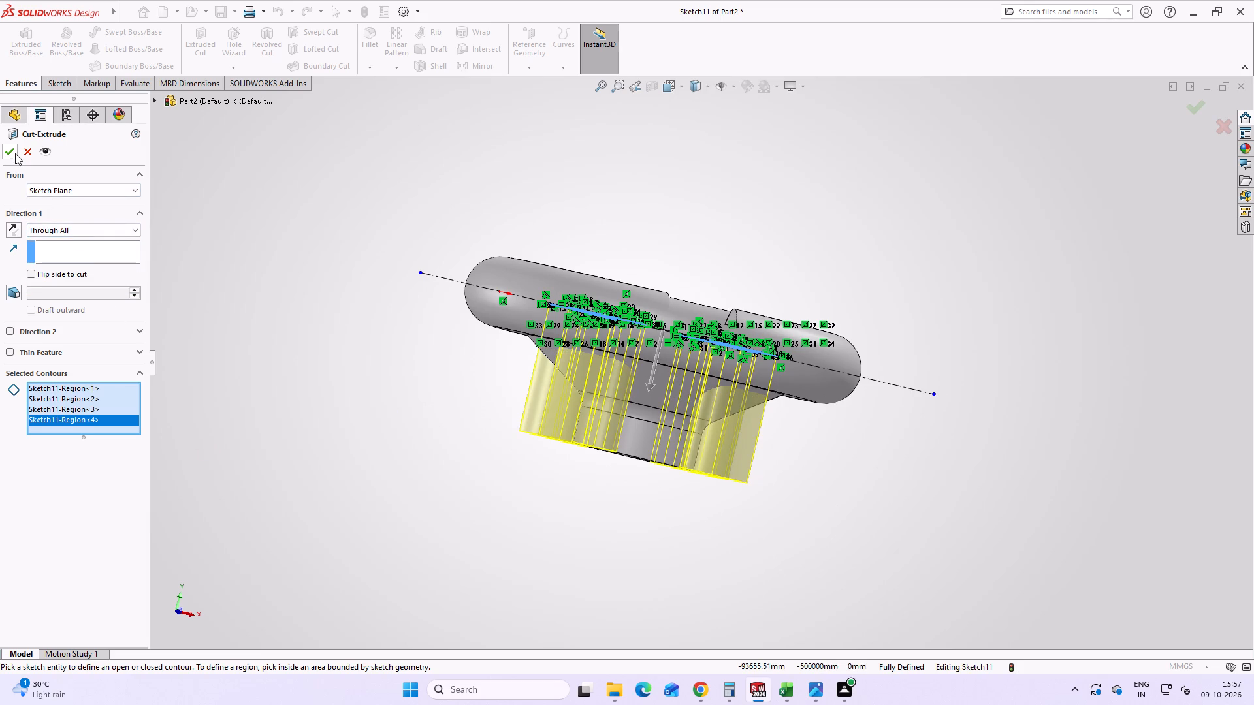
left_click(15, 153)
left_click(342, 358)
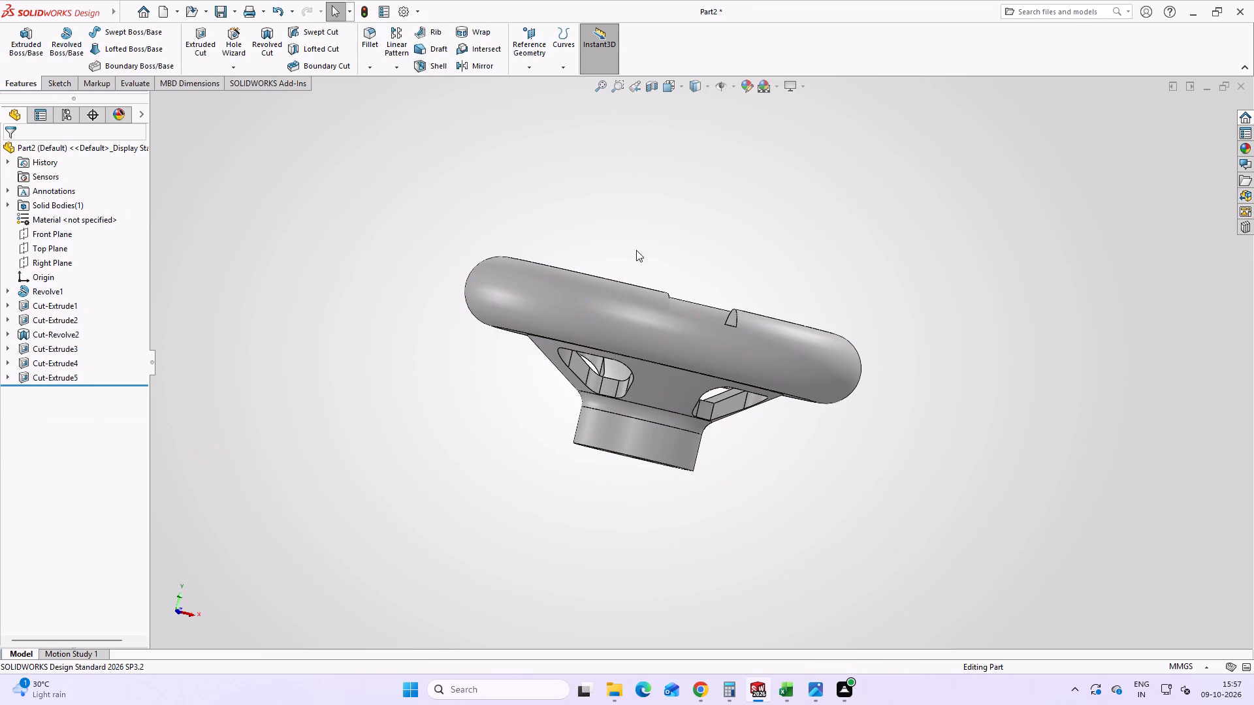
Examine the four cut spoke openings from the rim side and compare them with the HANDWHEEL.png reference drawing.
middle_click_drag(636, 258, 560, 441)
scroll(600, 380, "up", 3)
middle_click_drag(643, 356, 713, 411)
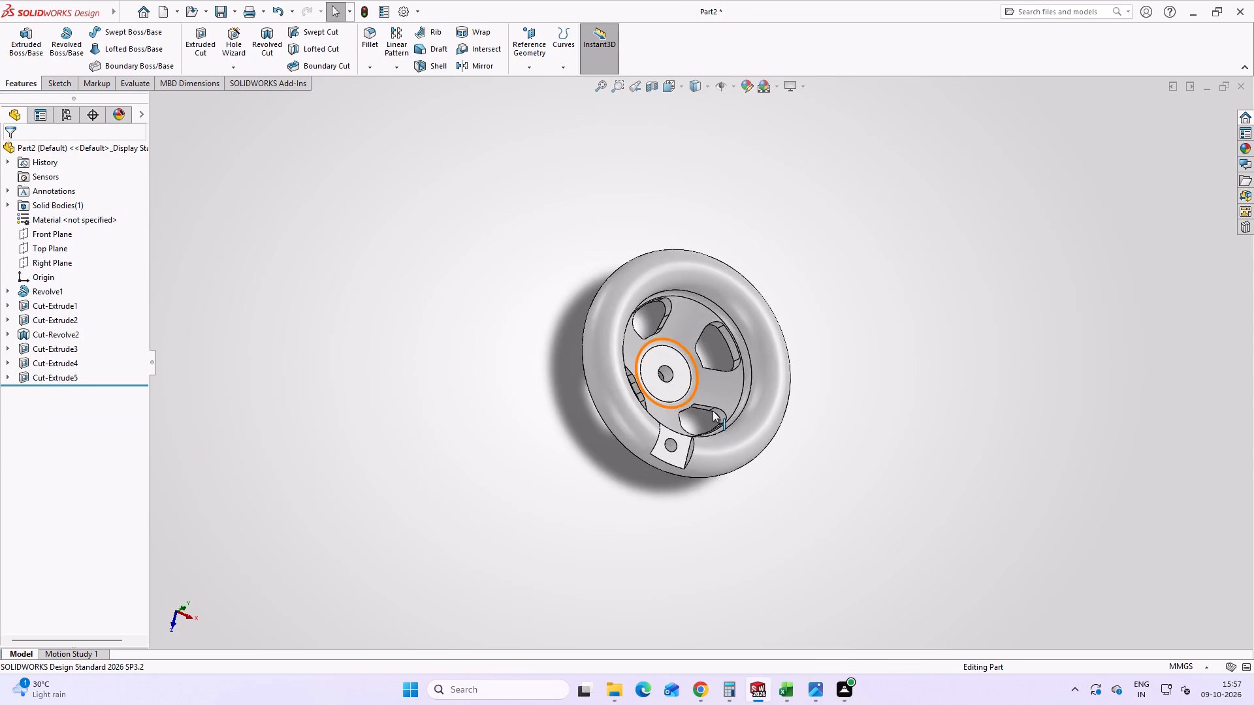
scroll(722, 390, "down", 5)
scroll(707, 404, "up", 3)
middle_click_drag(683, 425, 637, 349)
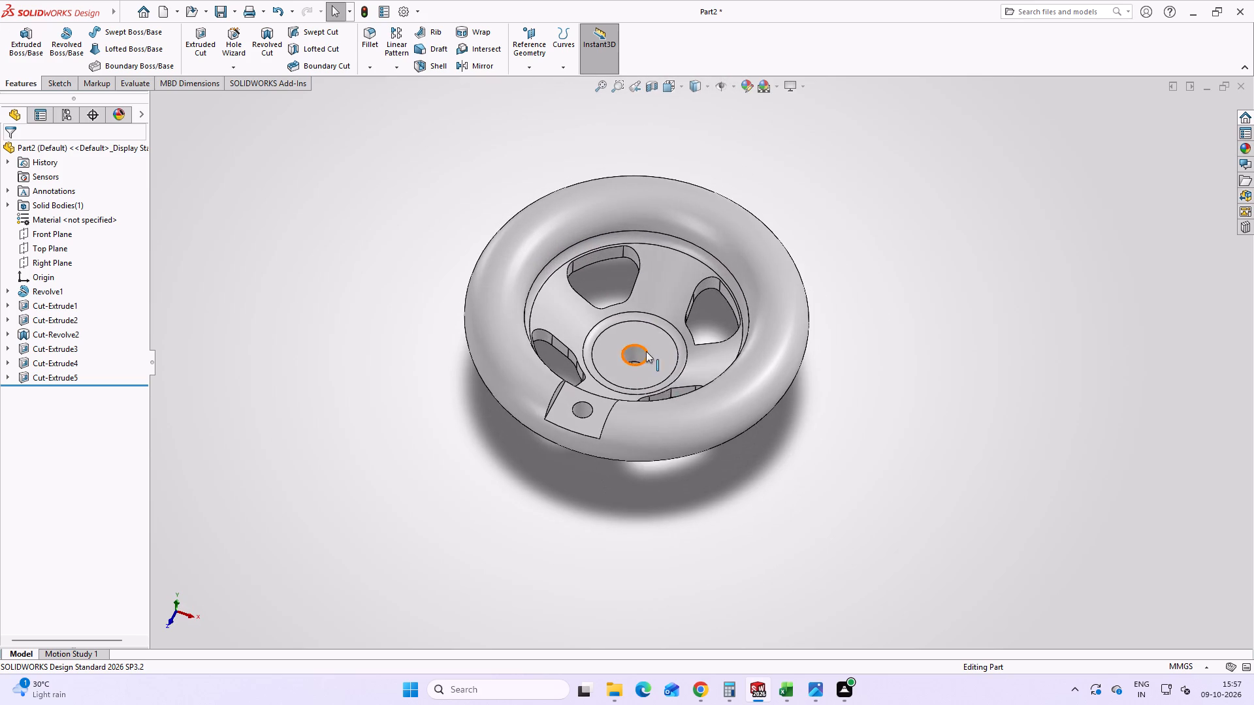
scroll(634, 368, "down", 3)
scroll(644, 369, "up", 1)
middle_click_drag(646, 369, 669, 497)
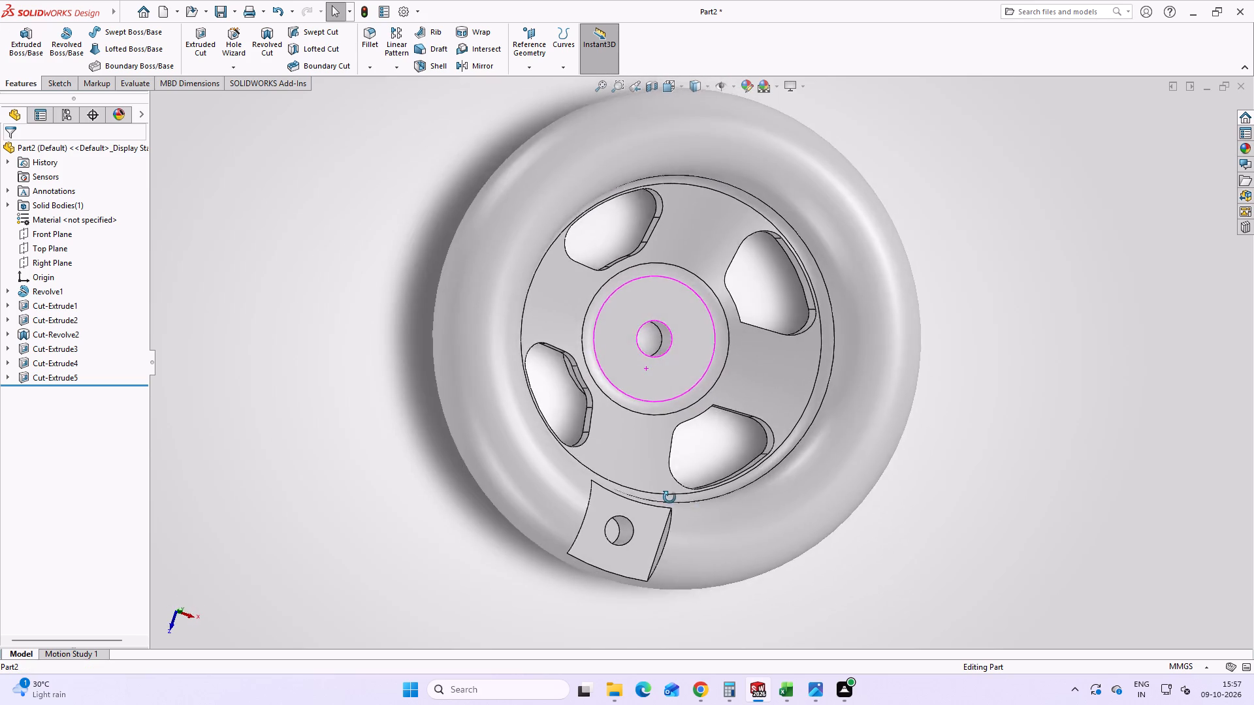
middle_click_drag(669, 497, 698, 454)
left_click(806, 703)
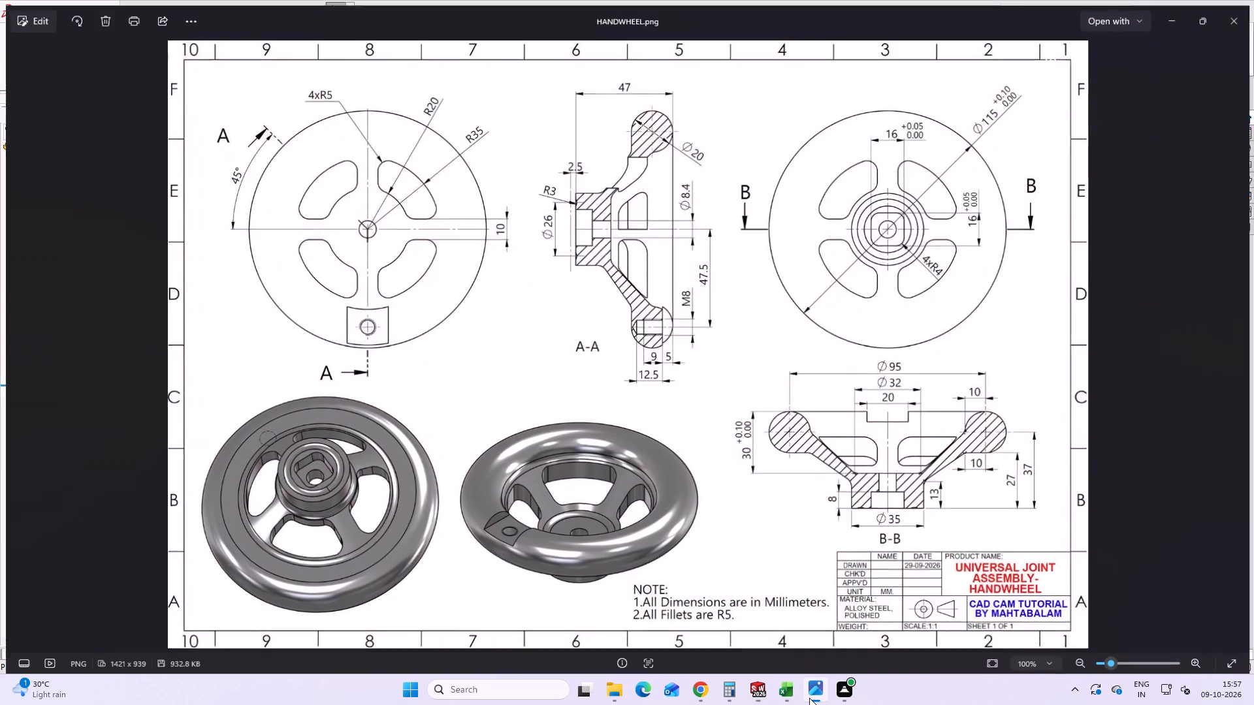
left_click(810, 697)
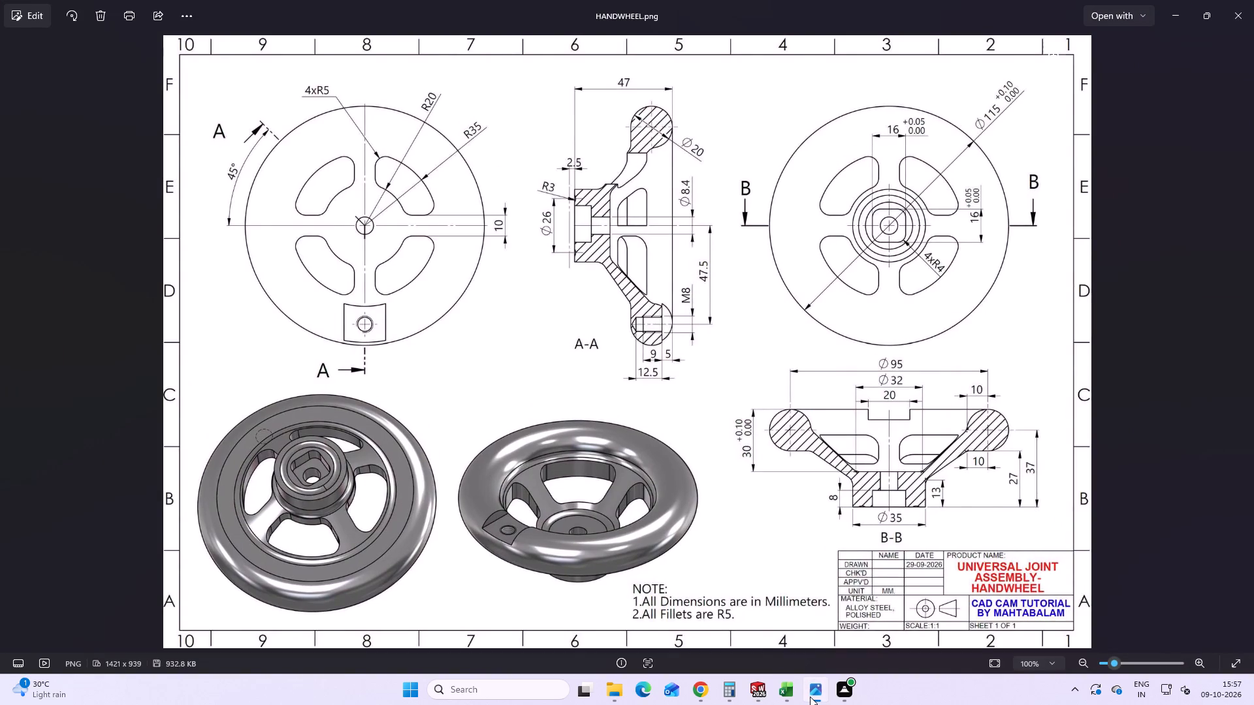
left_click(810, 697)
left_click(810, 697)
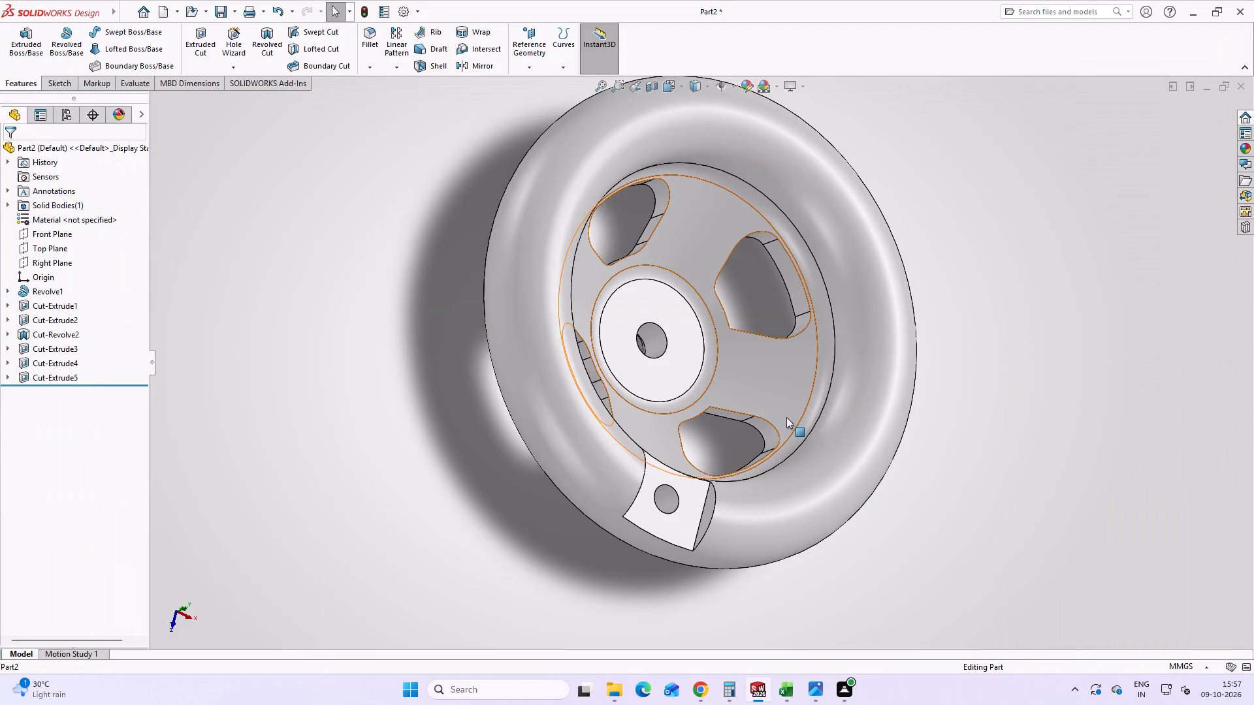
left_click(822, 693)
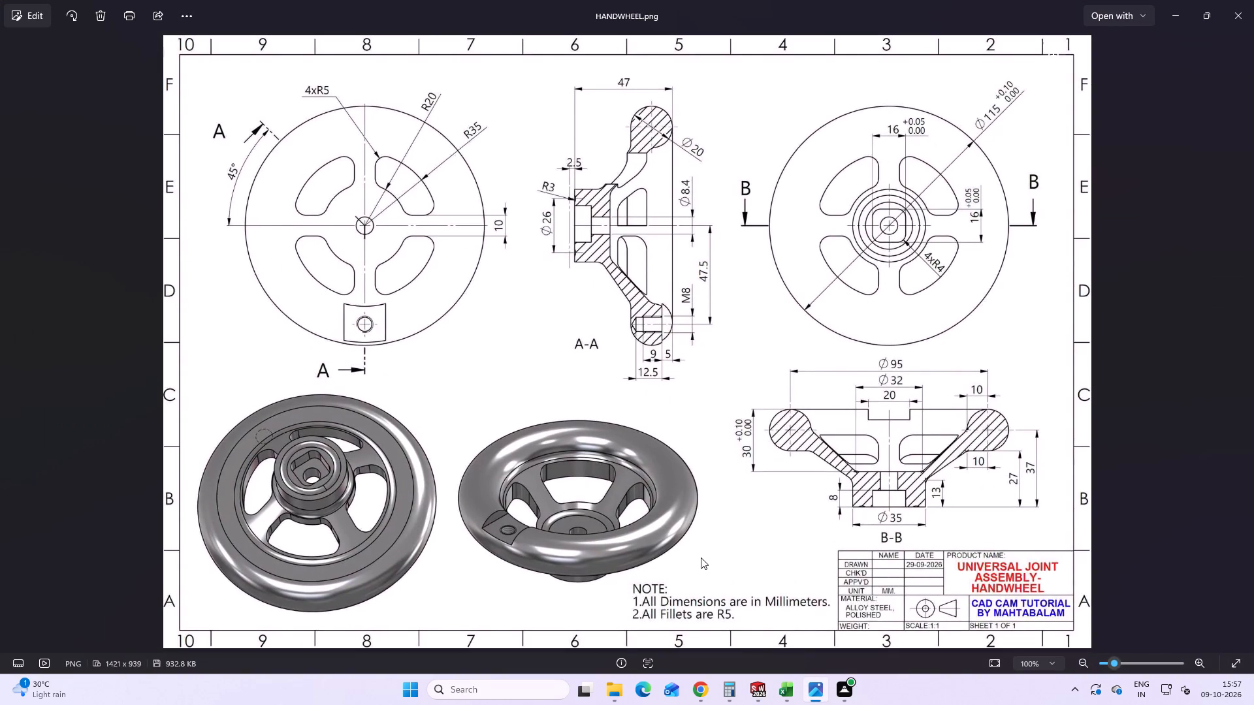
left_click(815, 689)
Examine the handwheel from the hub and rim sides, and check it against the HANDWHEEL.png reference drawing again.
middle_click_drag(669, 431, 808, 290)
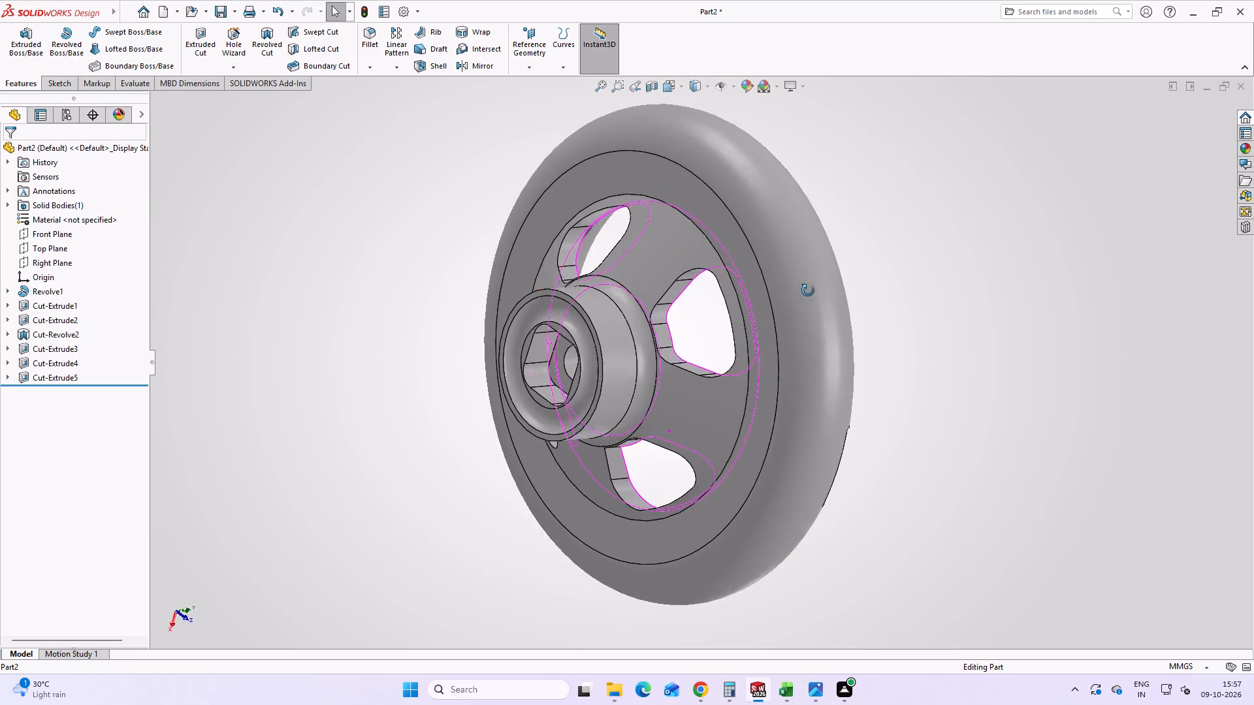
middle_click_drag(808, 290, 571, 335)
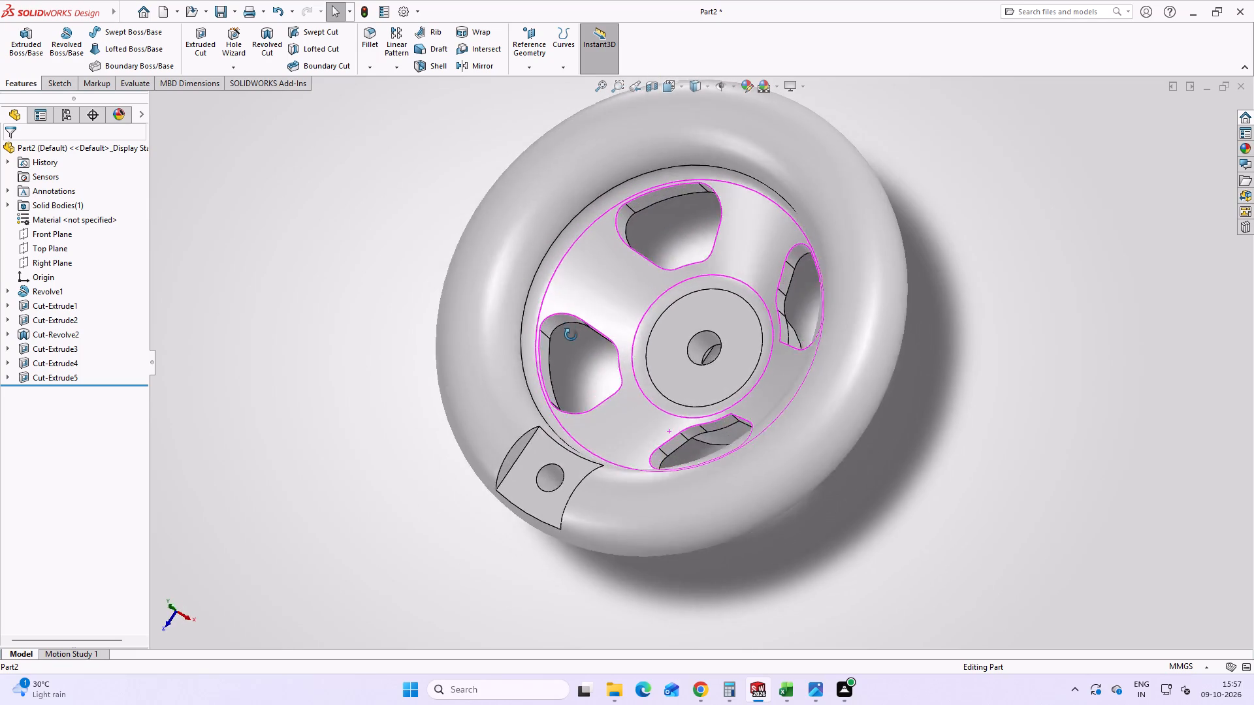
middle_click_drag(571, 335, 732, 249)
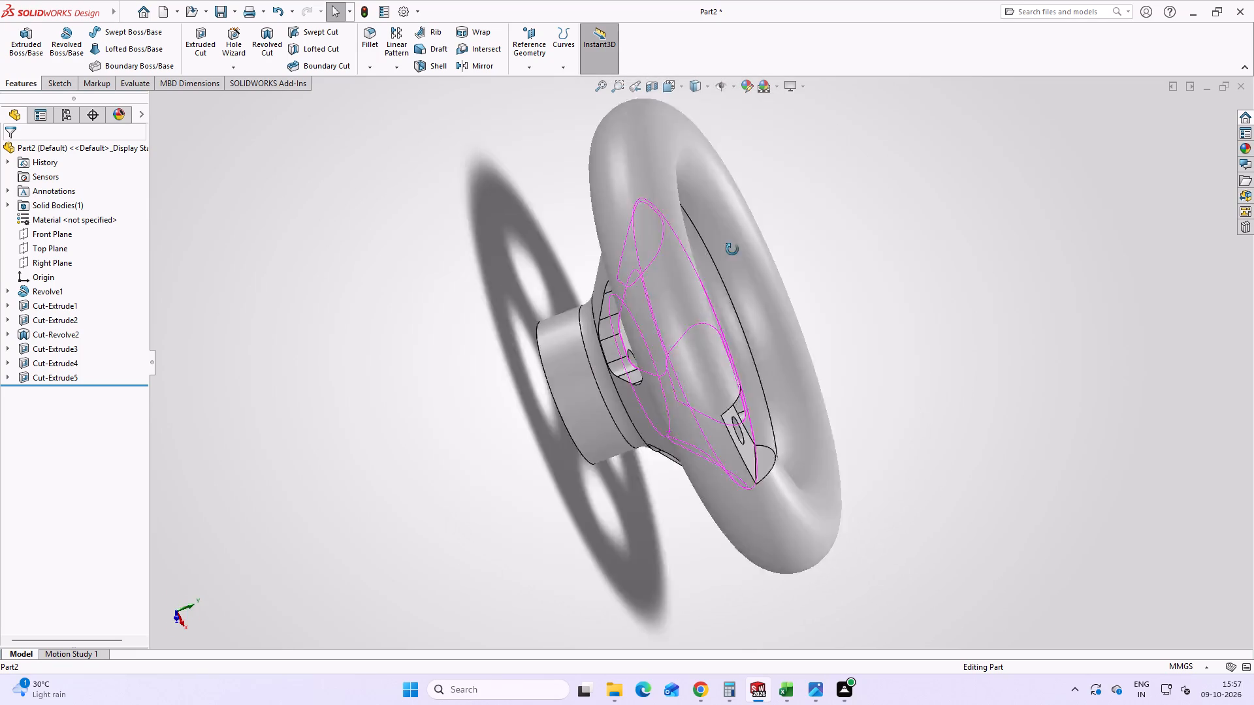
middle_click_drag(732, 249, 731, 131)
scroll(725, 486, "up", 4)
middle_click_drag(733, 477, 809, 315)
left_click(1019, 516)
middle_click_drag(834, 484, 649, 398)
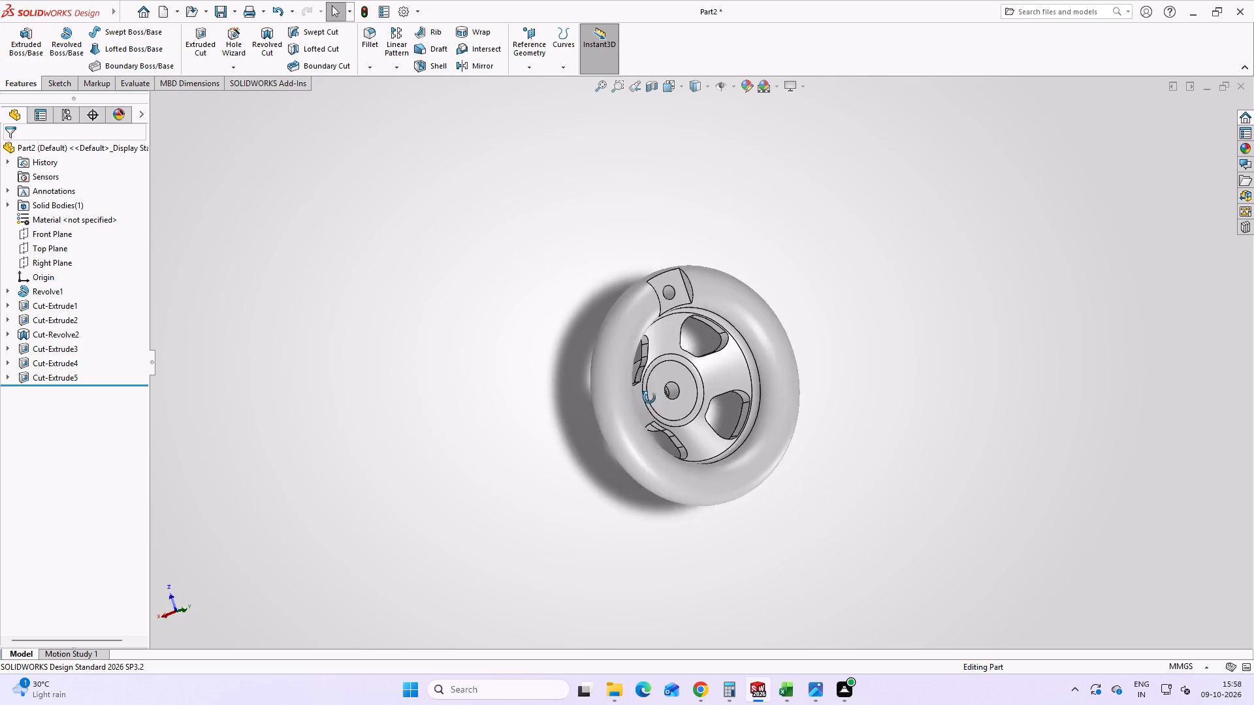
middle_click_drag(649, 398, 549, 212)
scroll(675, 371, "down", 3)
middle_click_drag(691, 430, 720, 342)
scroll(720, 342, "up", 1)
left_click(816, 695)
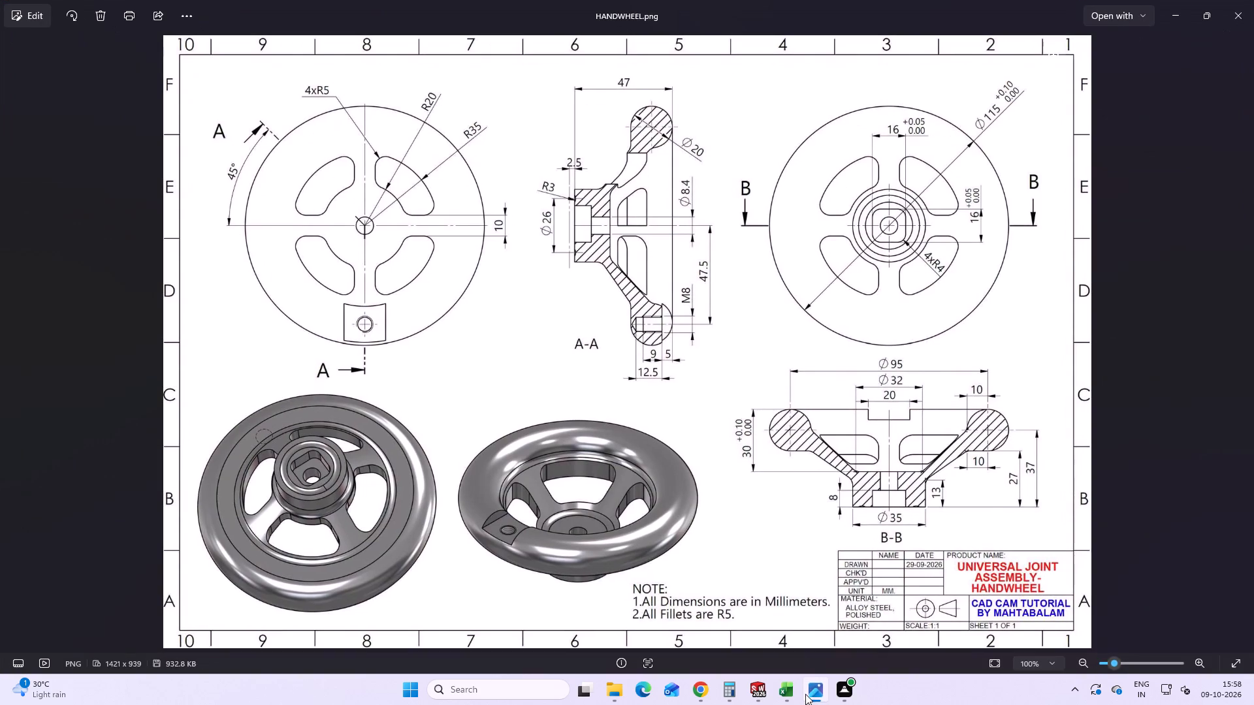
scroll(792, 587, "down", 1)
scroll(792, 587, "up", 1)
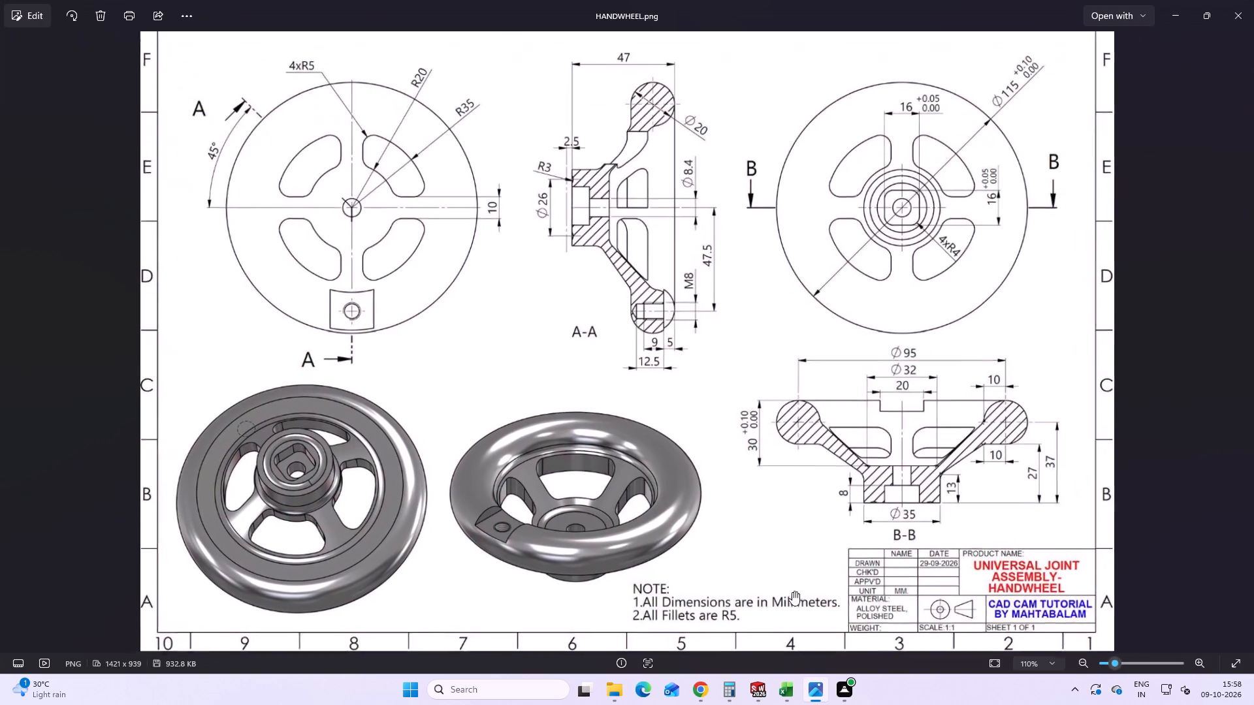
left_click(806, 699)
Inspect the rim, spoke openings, hub and square recess from both sides of the handwheel in SOLIDWORKS.
scroll(733, 449, "up", 1)
middle_click_drag(700, 341, 748, 439)
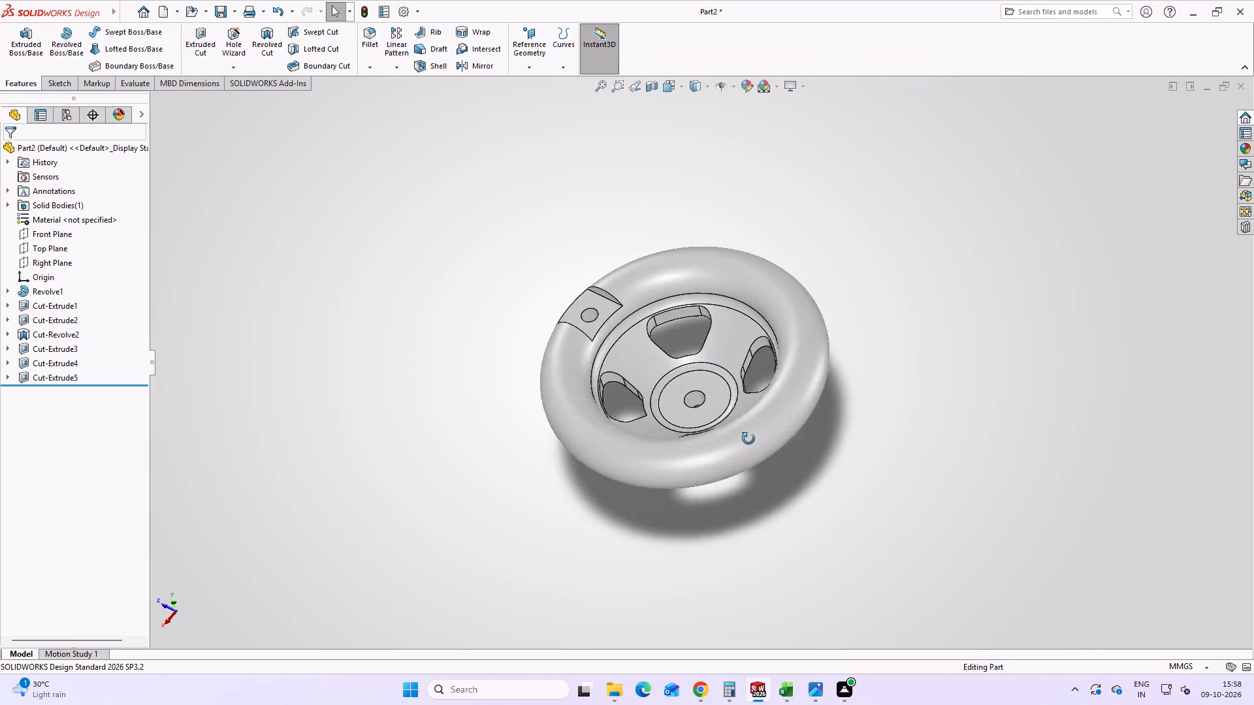
middle_click_drag(748, 439, 769, 302)
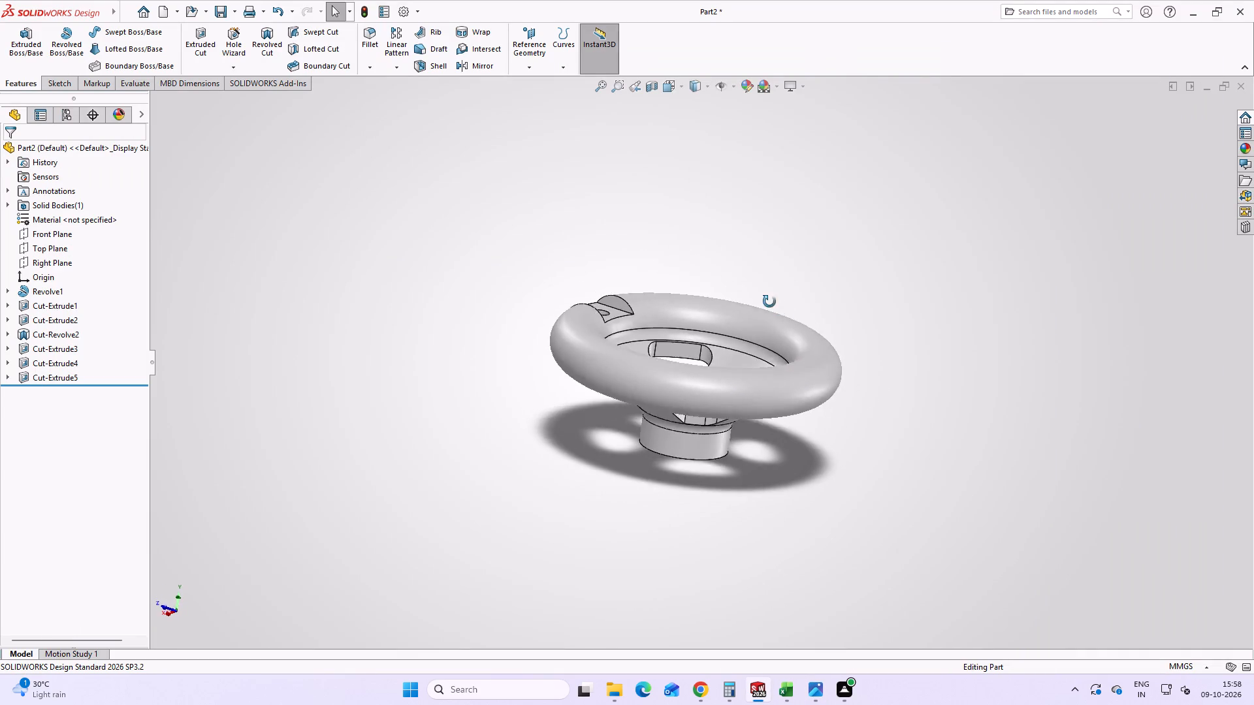
middle_click_drag(769, 302, 769, 300)
scroll(684, 349, "down", 3)
middle_click_drag(628, 288, 628, 383)
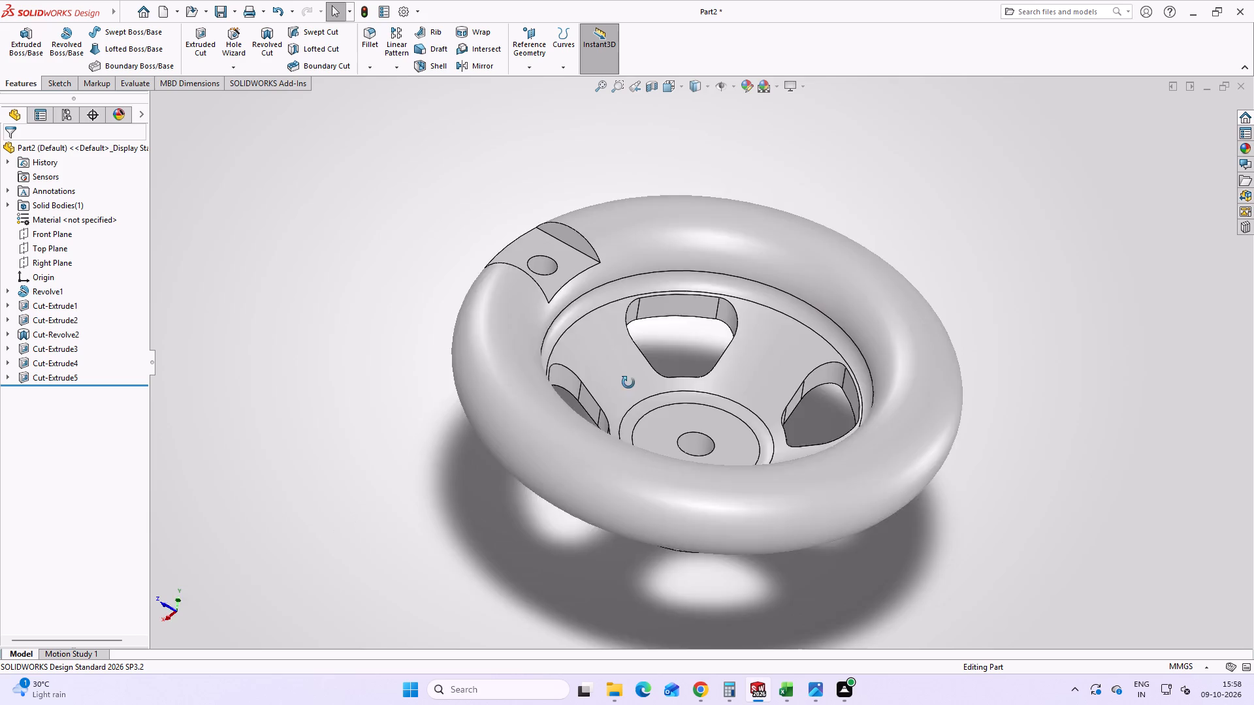
middle_click_drag(628, 383, 635, 497)
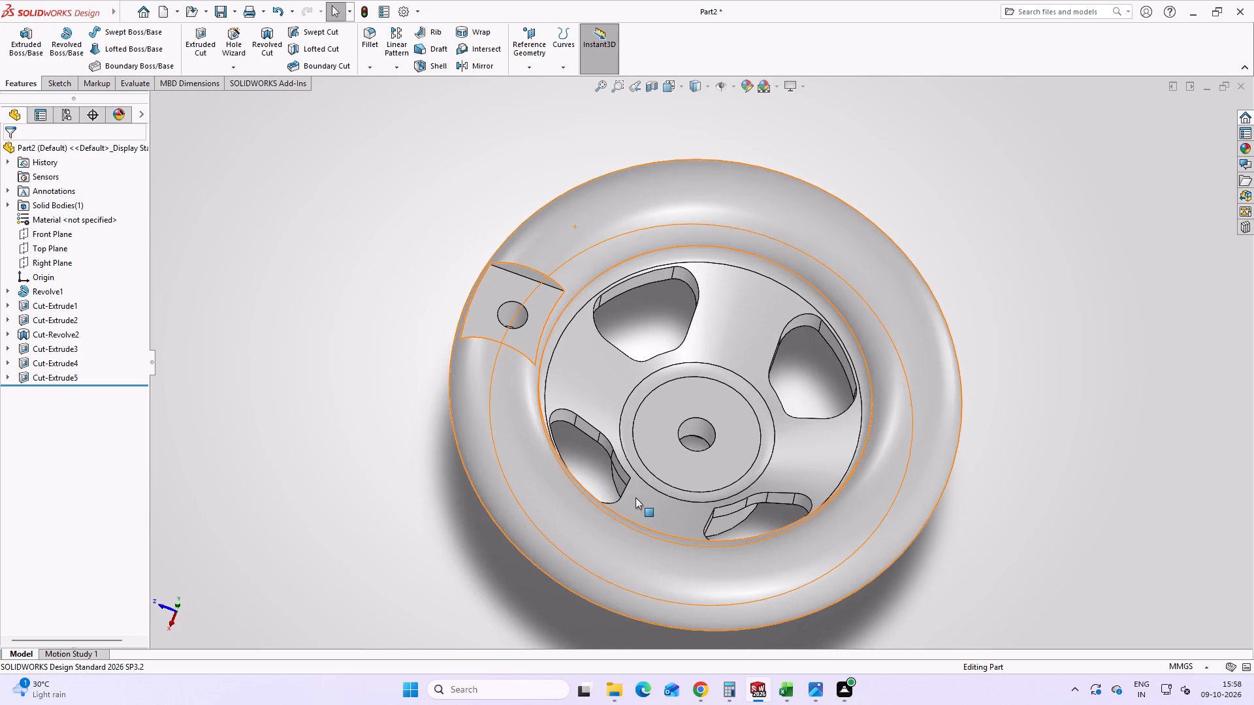
scroll(649, 438, "up", 2)
scroll(649, 438, "down", 2)
middle_click_drag(651, 429, 788, 454)
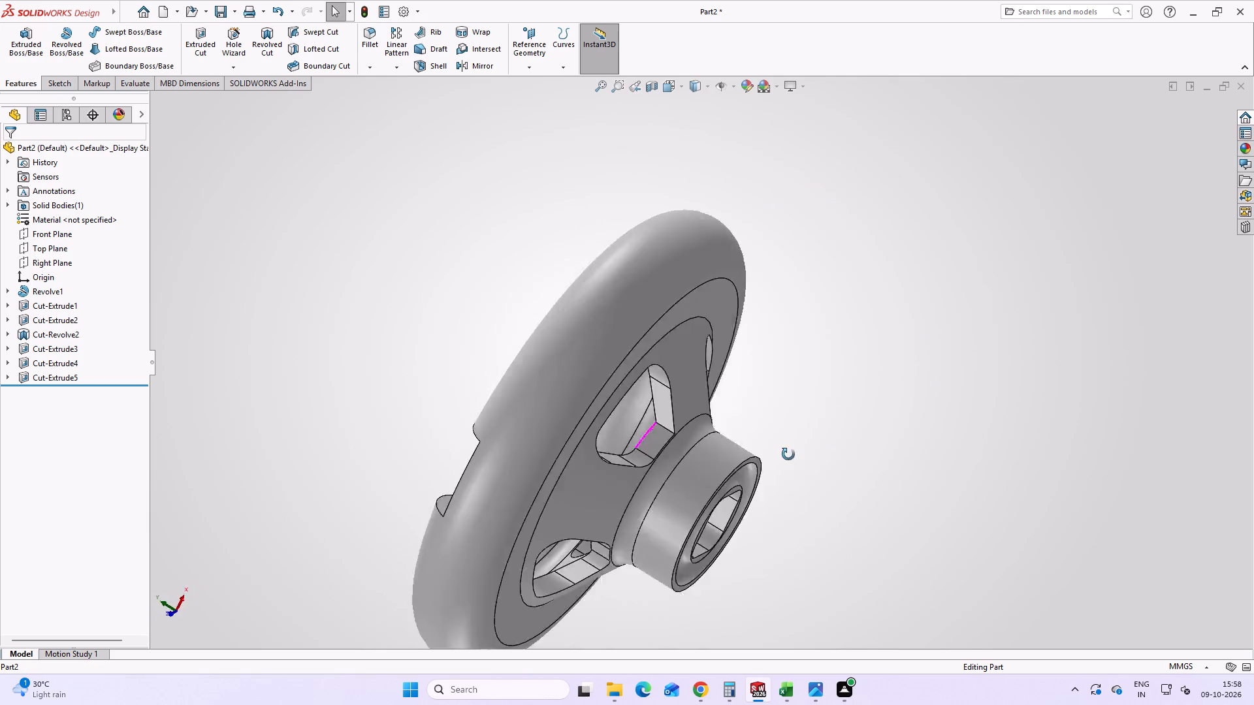
middle_click_drag(788, 454, 709, 396)
scroll(727, 415, "up", 2)
scroll(740, 503, "down", 4)
scroll(737, 486, "up", 1)
middle_click_drag(736, 433, 735, 265)
scroll(719, 468, "down", 2)
scroll(785, 510, "up", 2)
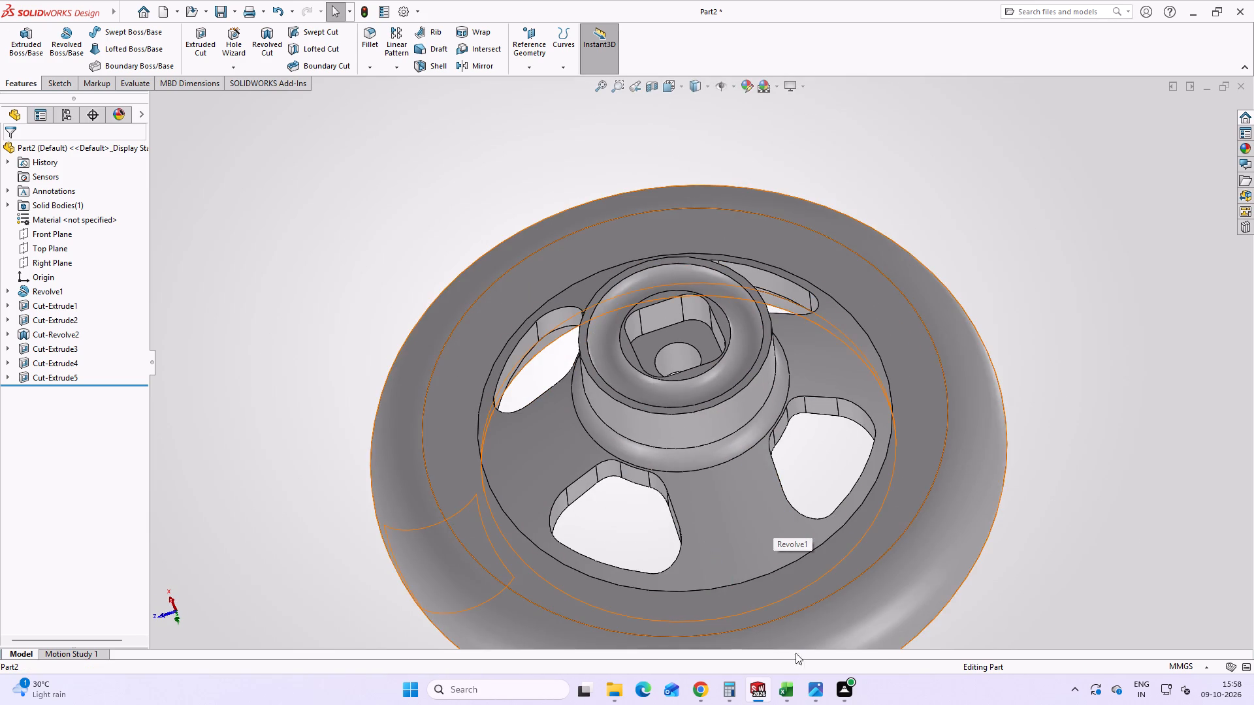
Check the M8 hole details in the HANDWHEEL.png drawing against the hole in the rim's flat in SOLIDWORKS.
left_click(813, 696)
scroll(659, 477, "down", 1)
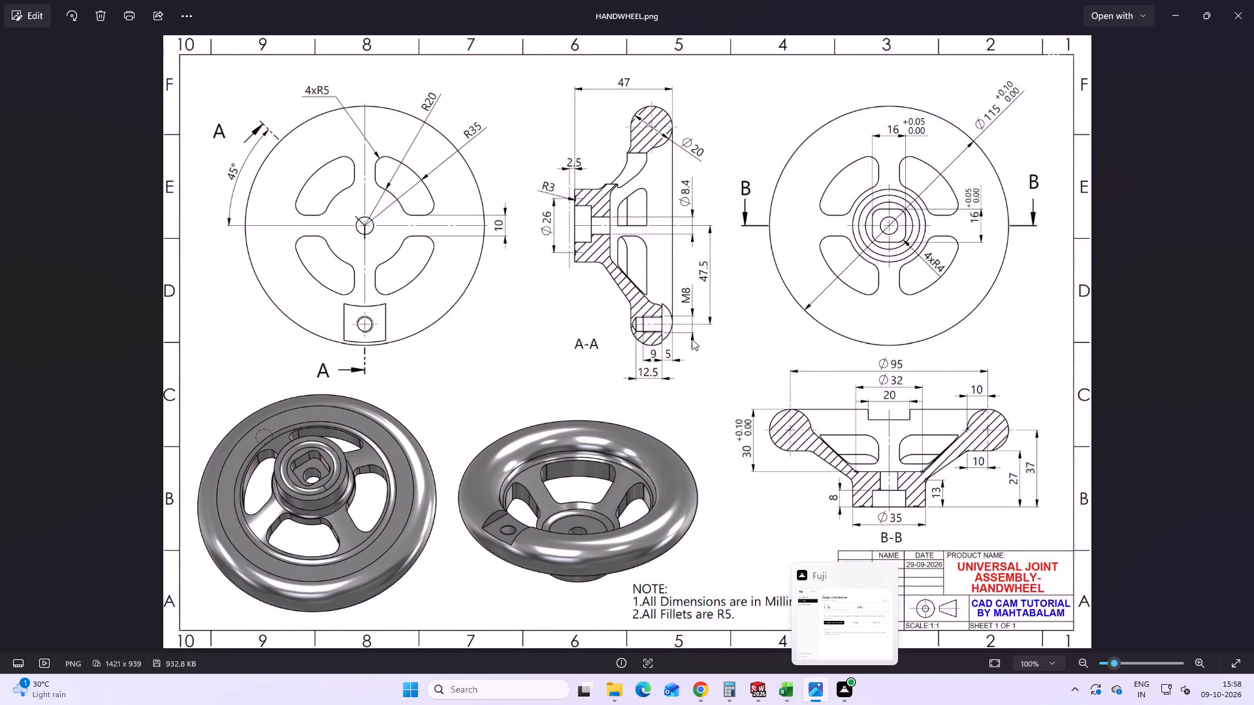
left_click(814, 697)
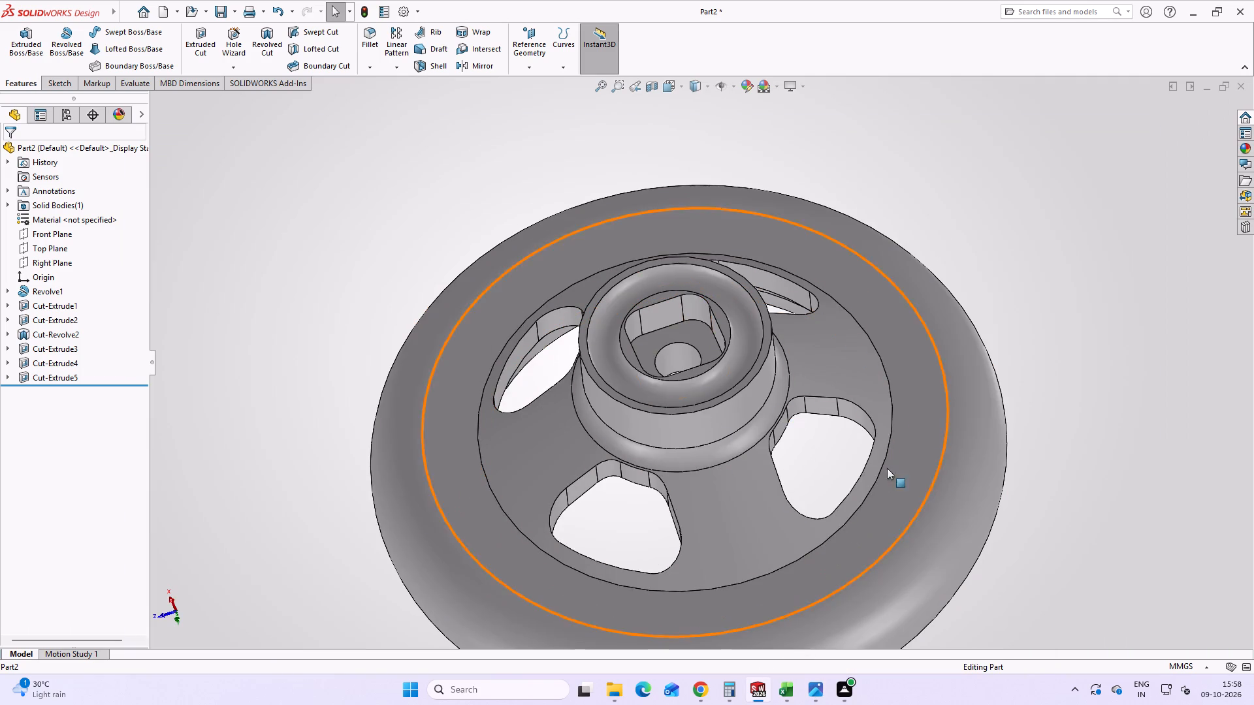
middle_click_drag(887, 468, 661, 293)
scroll(1038, 562, "up", 4)
scroll(1012, 554, "down", 4)
middle_click_drag(844, 494, 843, 398)
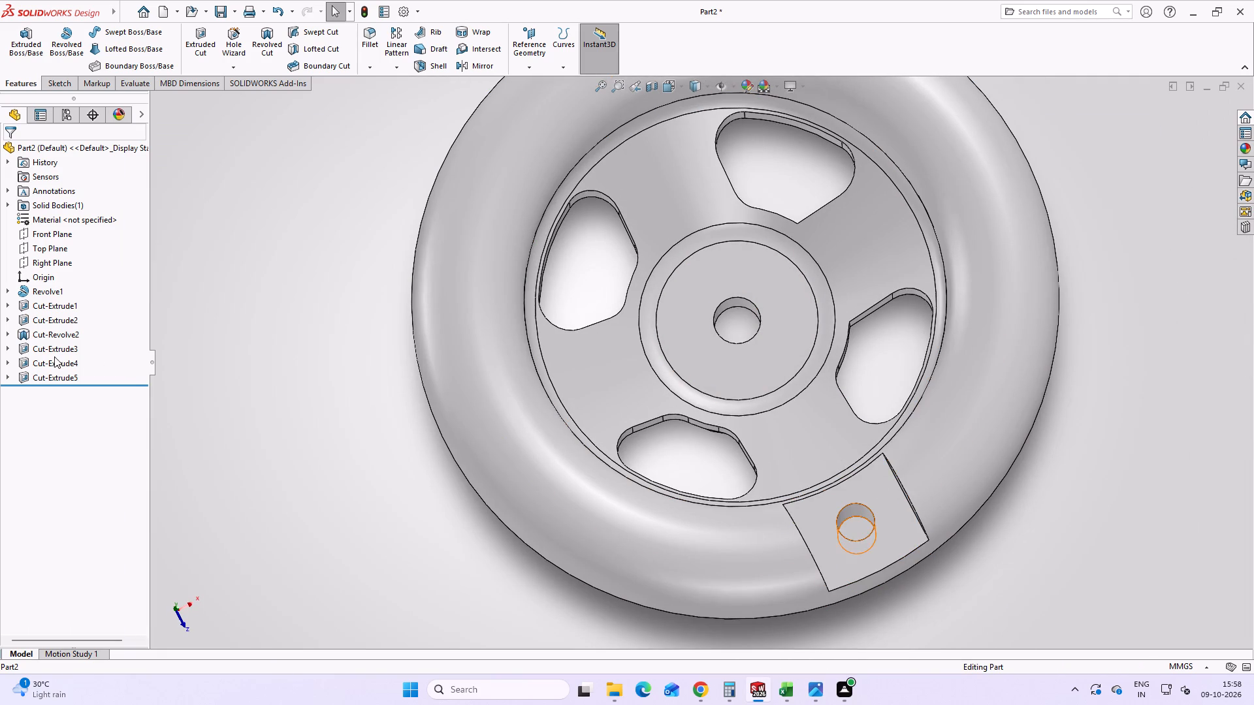
Delete the Cut-Extrude4 feature that forms the 6.80 mm hole in the rim's flat.
left_click(861, 517)
left_click(210, 341)
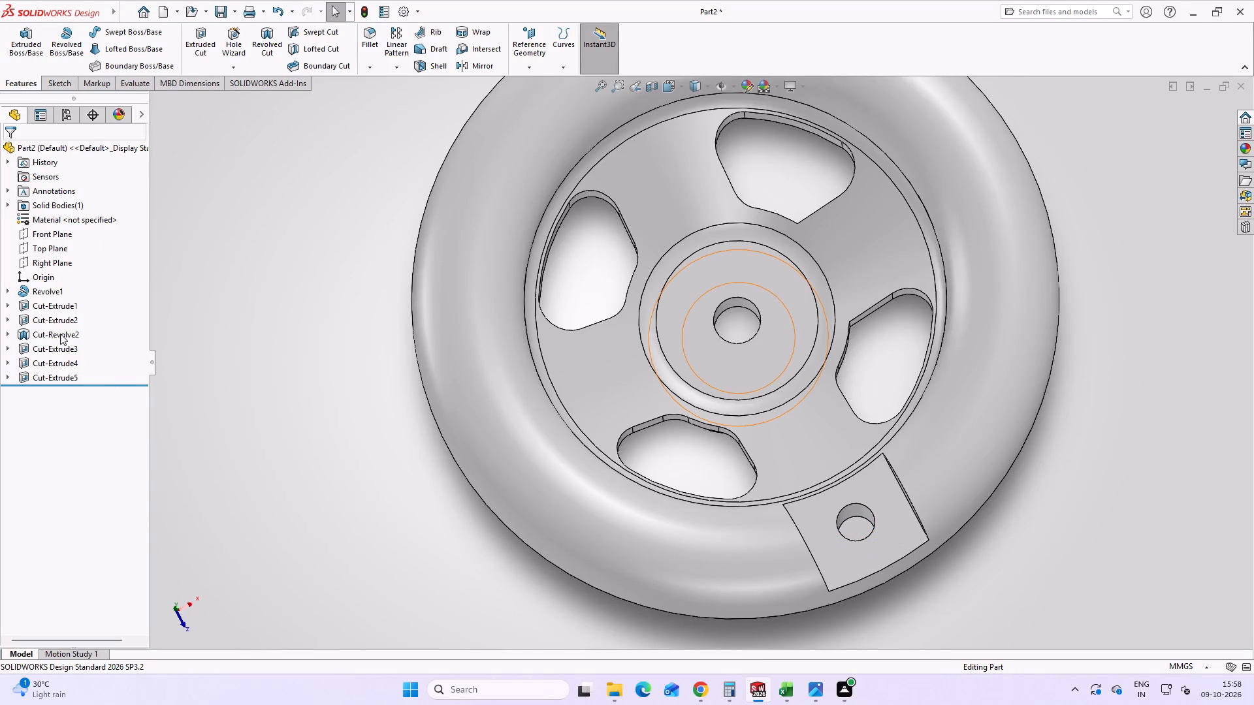
left_click(56, 322)
left_click(55, 334)
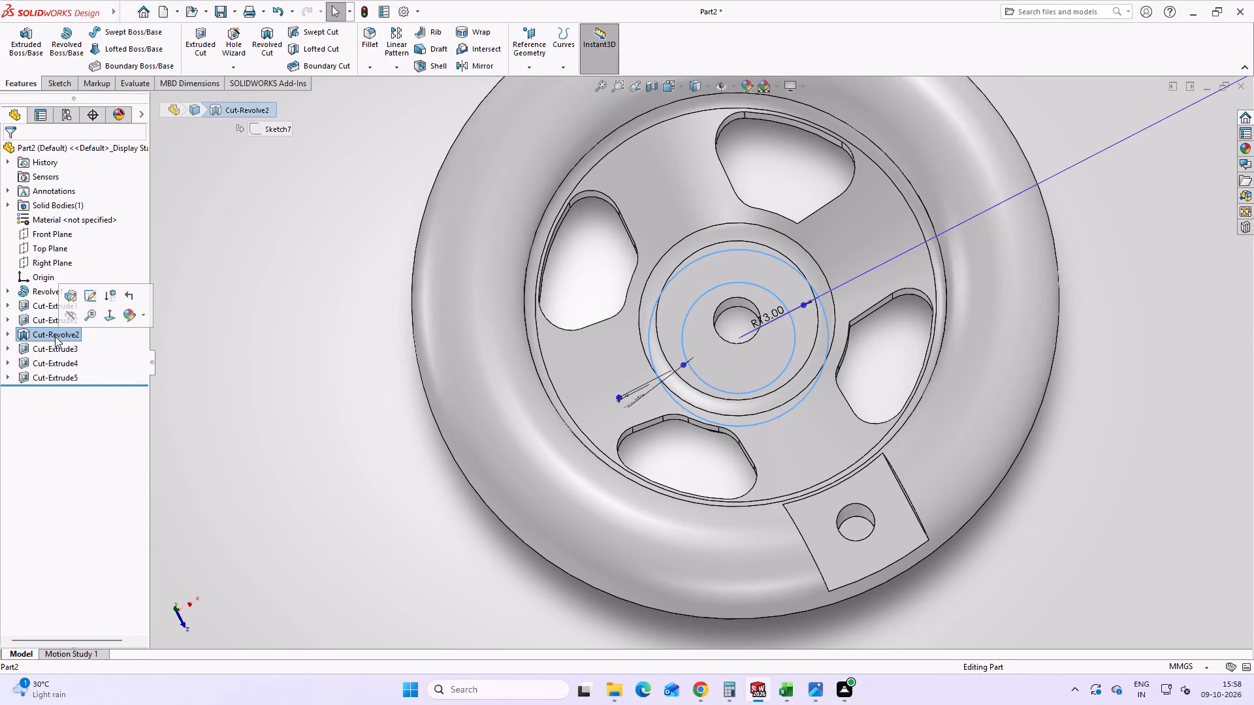
left_click(57, 351)
left_click(54, 362)
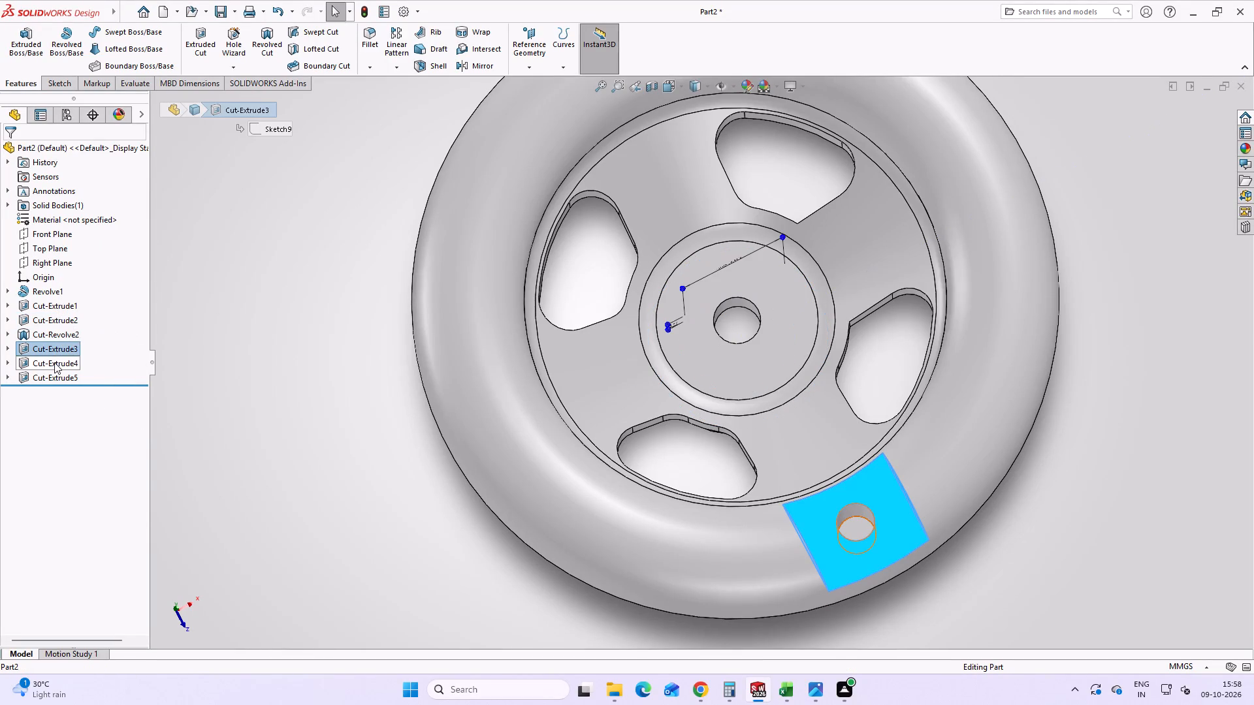
right_click(48, 358)
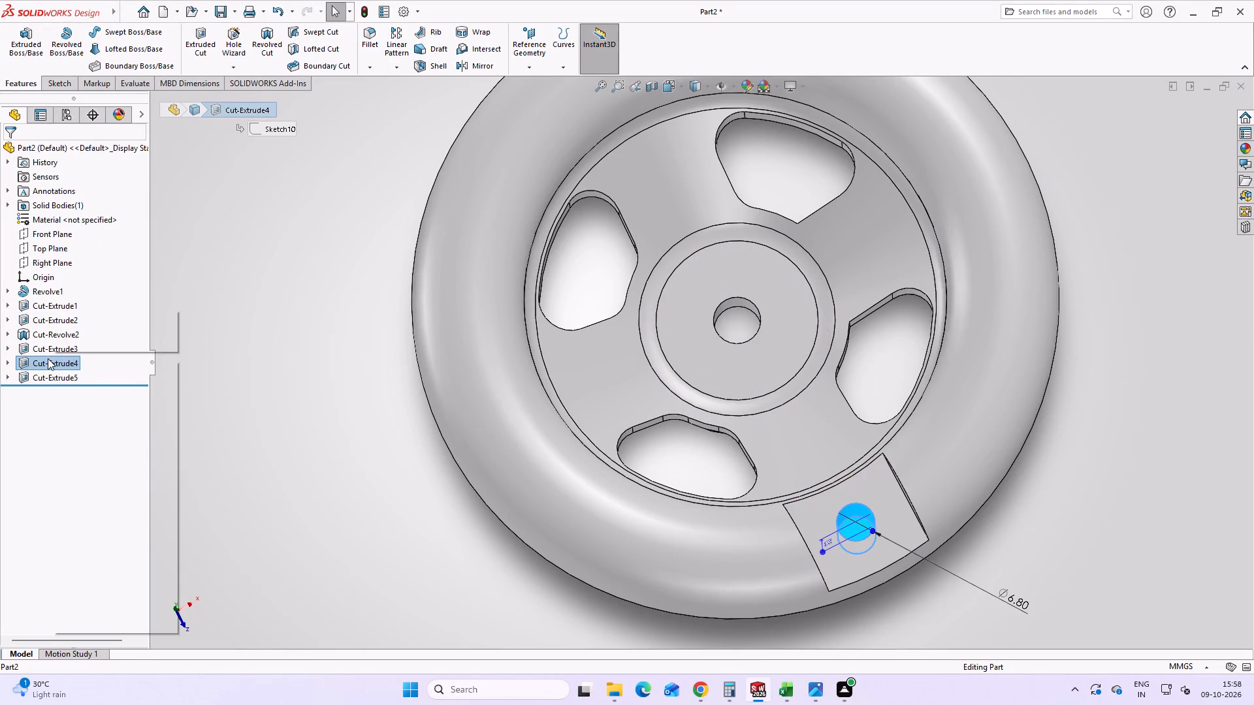
left_click(77, 431)
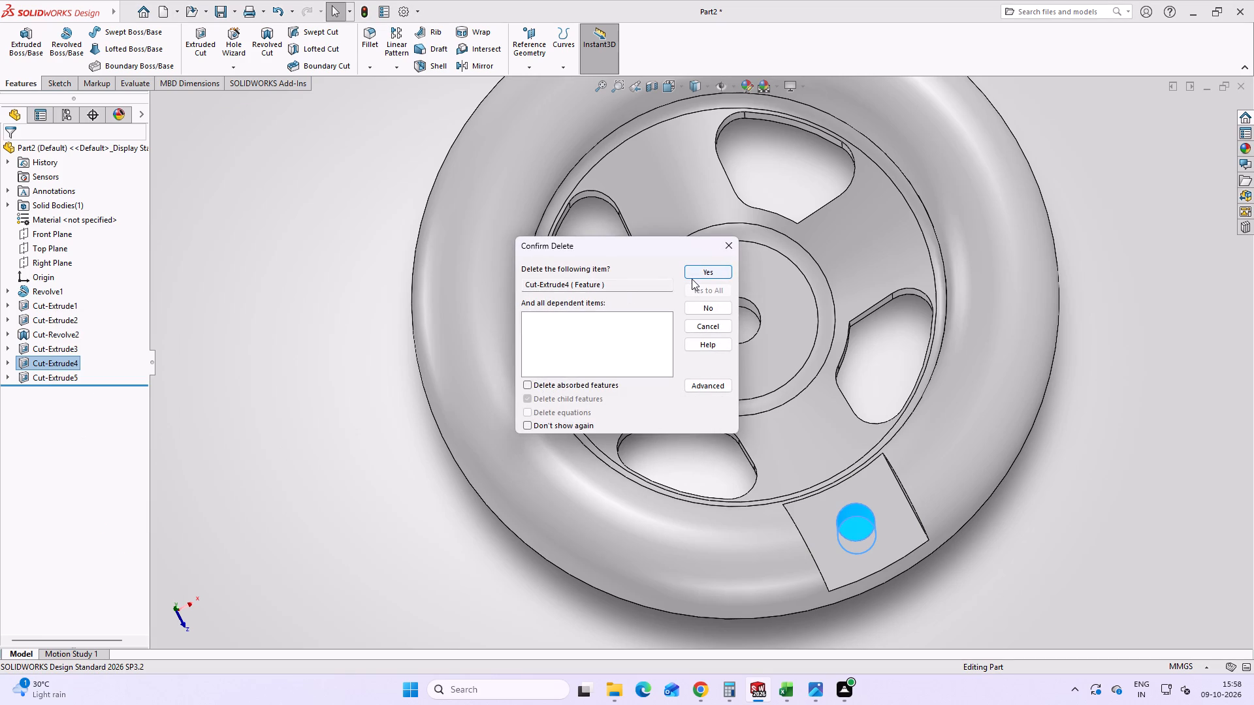
left_click(692, 274)
left_click(327, 480)
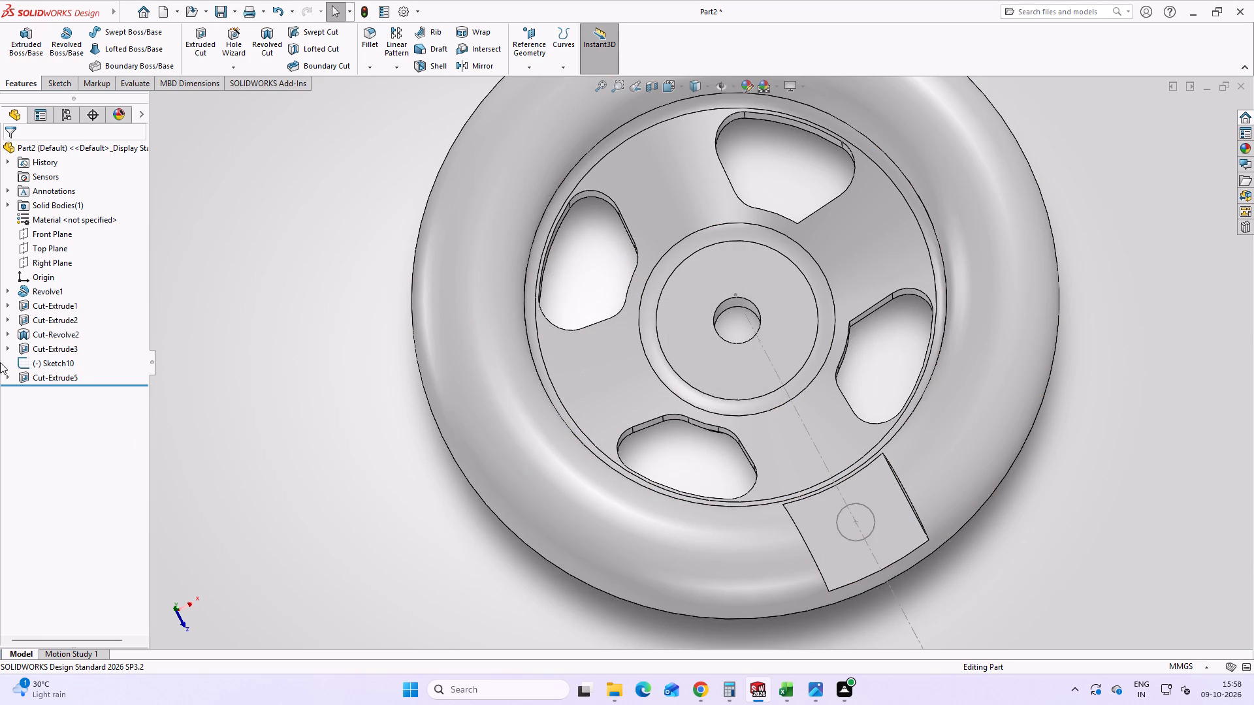
Delete the leftover Sketch10 containing the hole circle on the rim's flat.
left_click(29, 366)
right_click(29, 366)
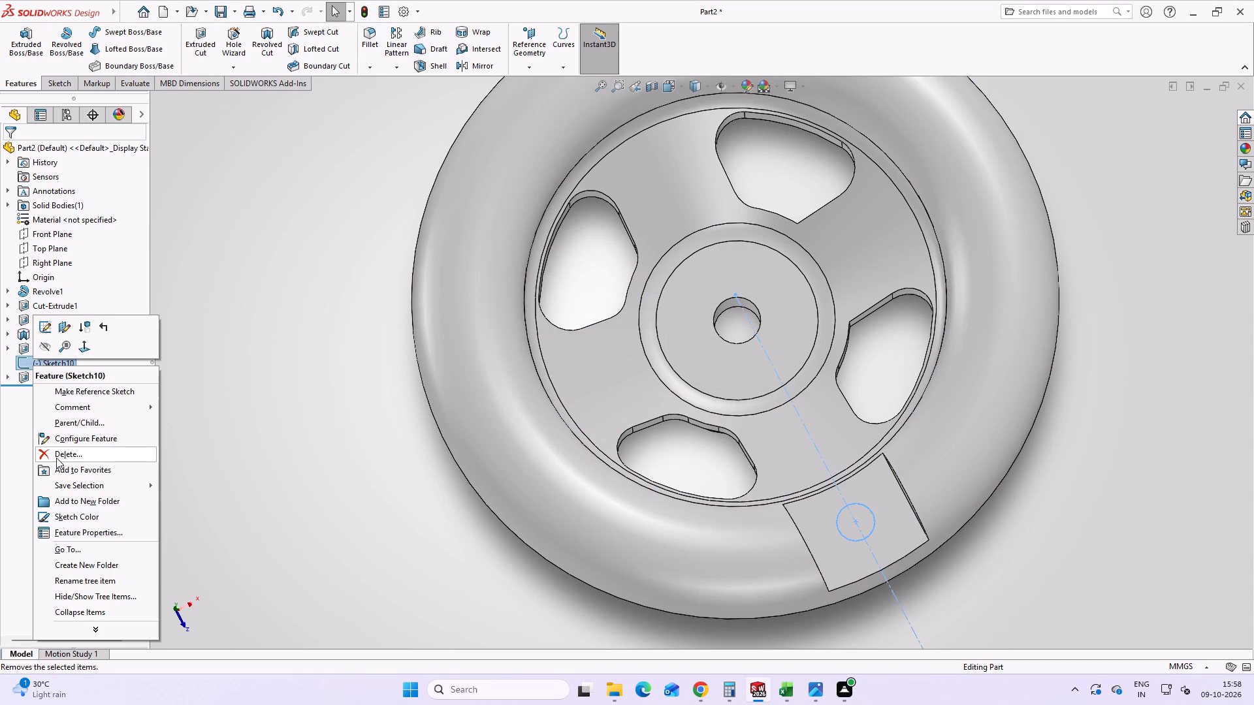
left_click(56, 458)
left_click(711, 275)
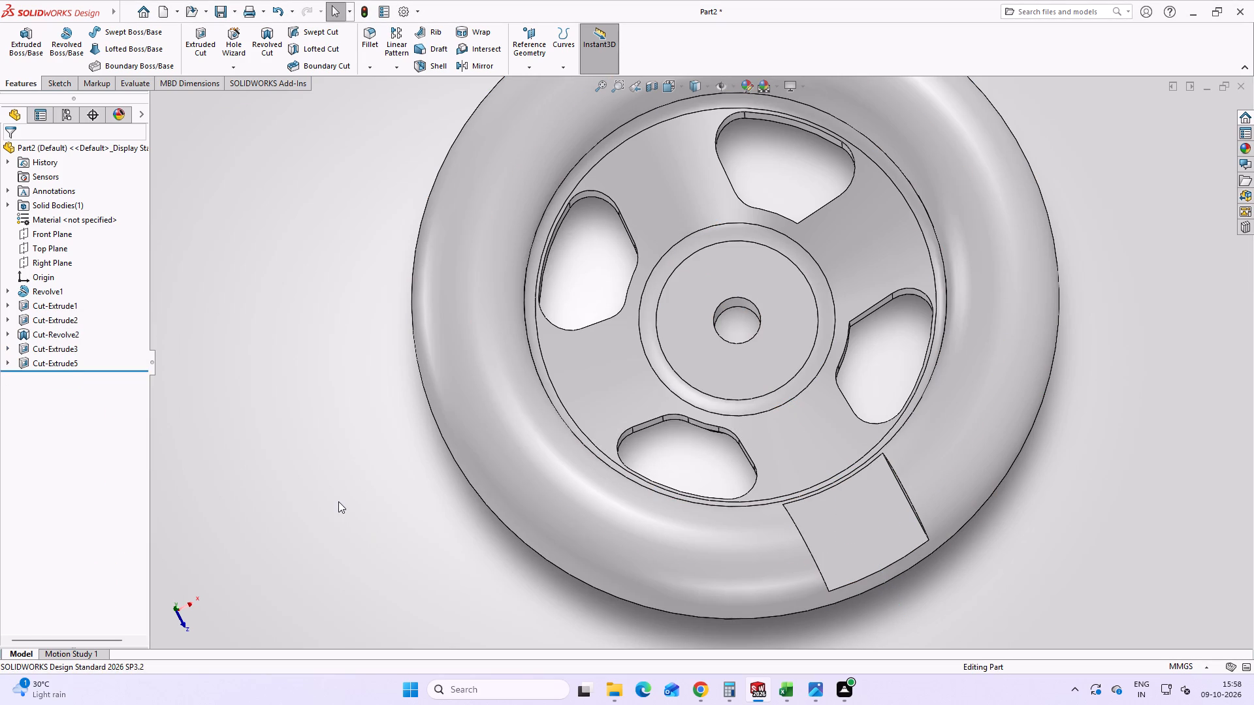
left_click(338, 501)
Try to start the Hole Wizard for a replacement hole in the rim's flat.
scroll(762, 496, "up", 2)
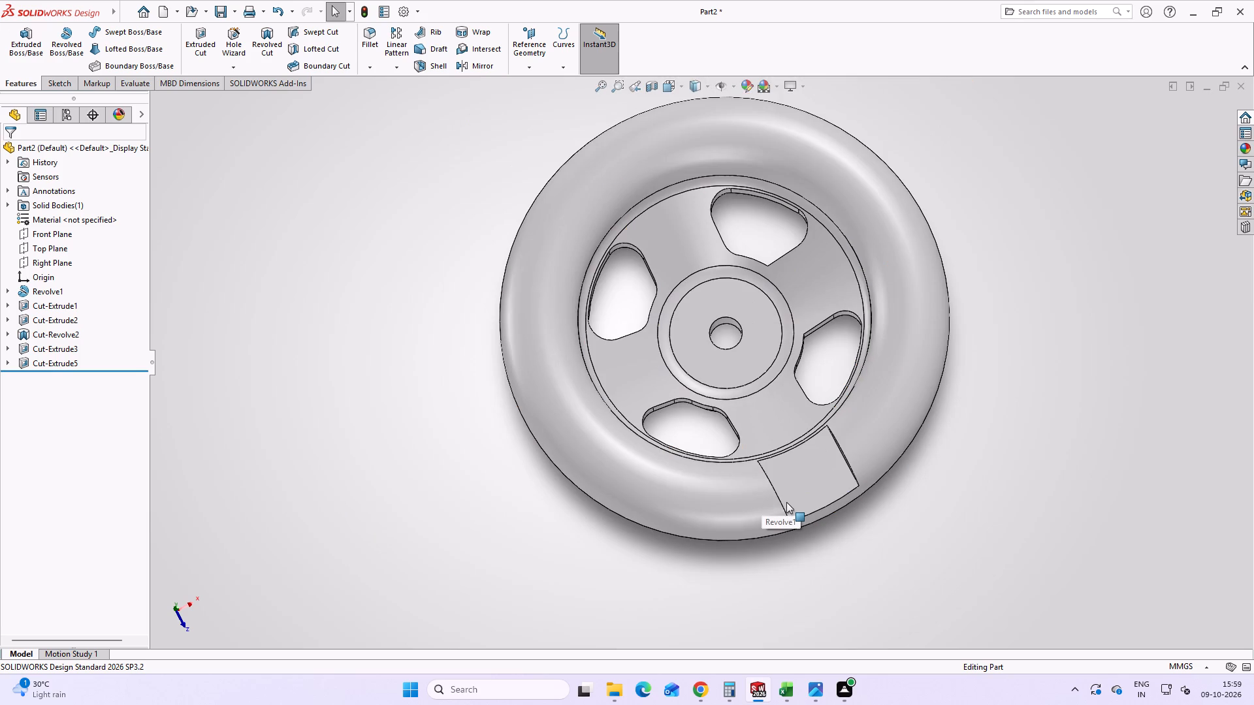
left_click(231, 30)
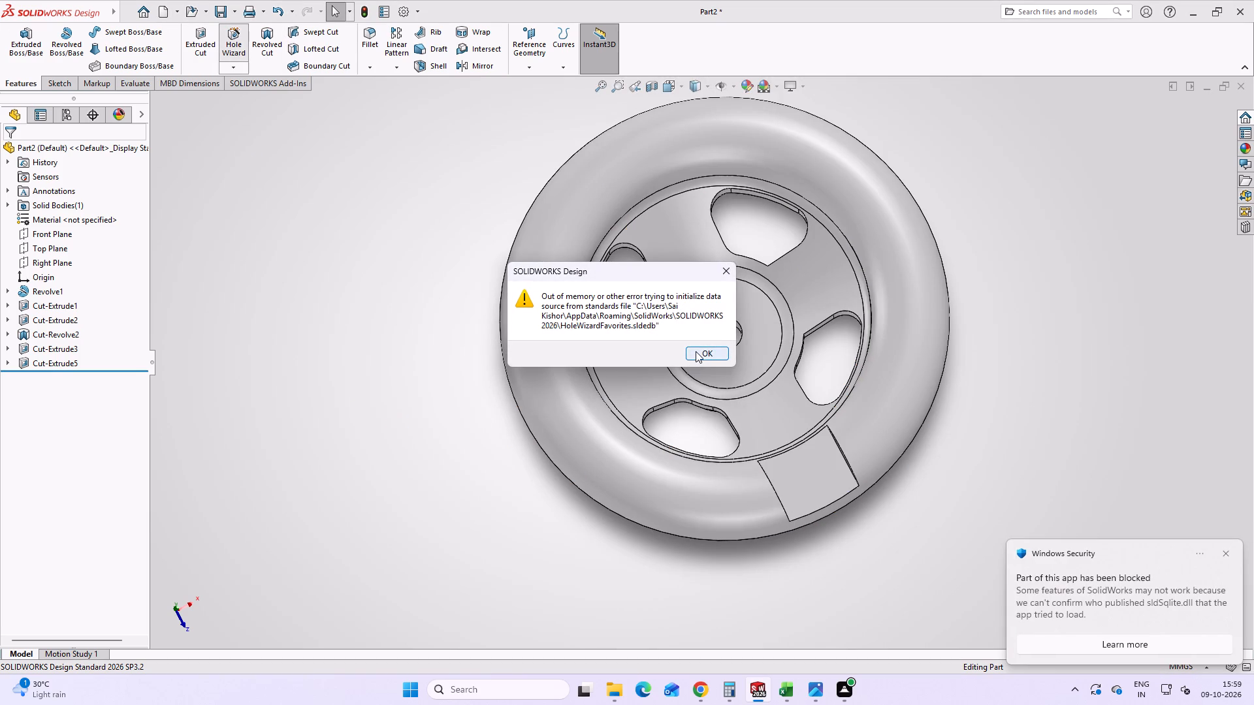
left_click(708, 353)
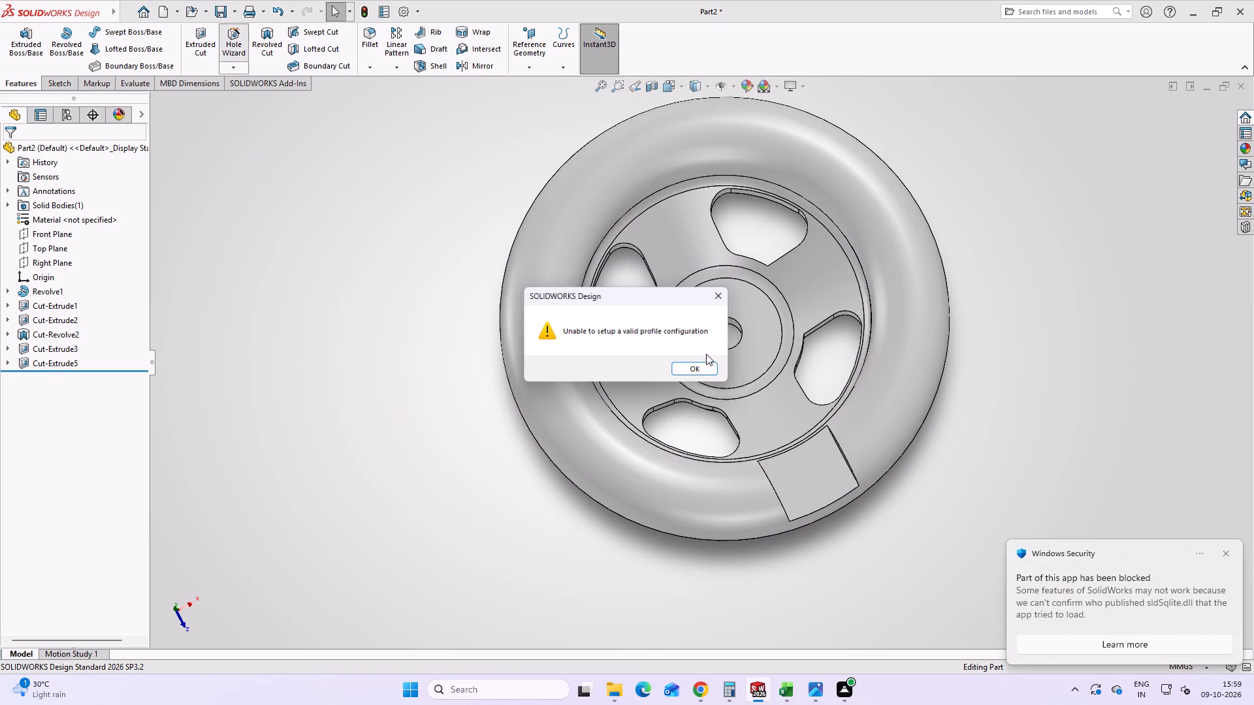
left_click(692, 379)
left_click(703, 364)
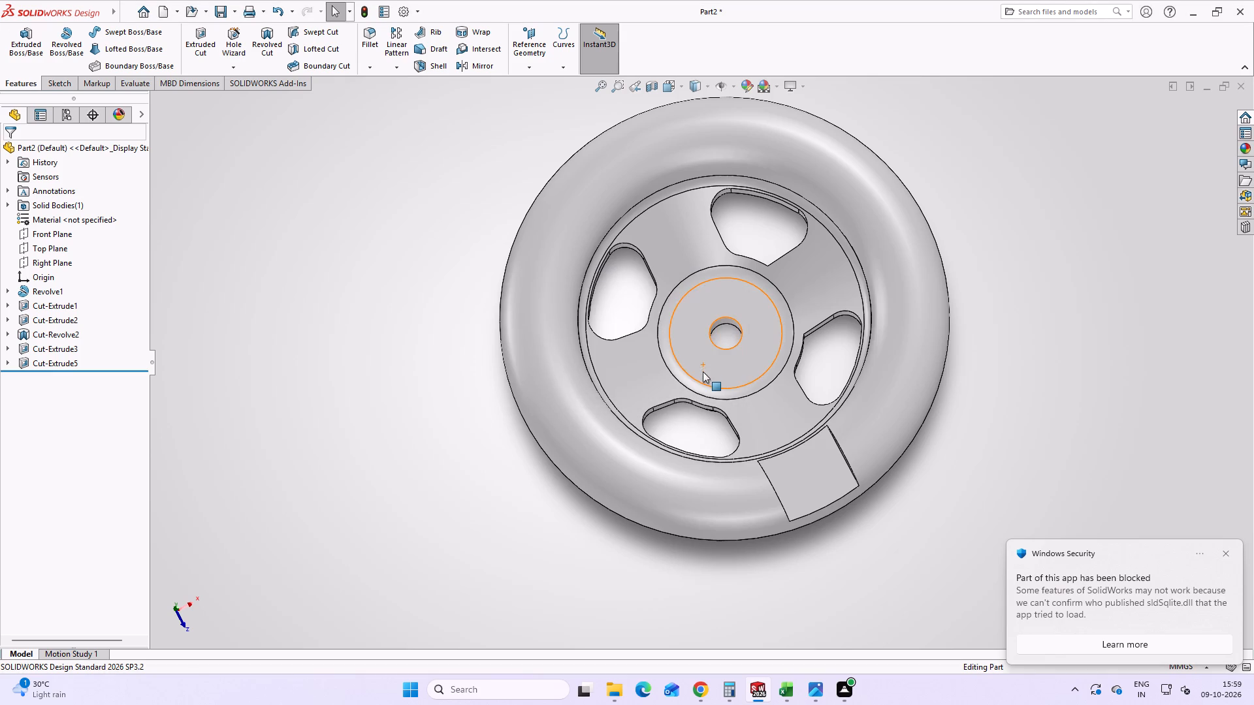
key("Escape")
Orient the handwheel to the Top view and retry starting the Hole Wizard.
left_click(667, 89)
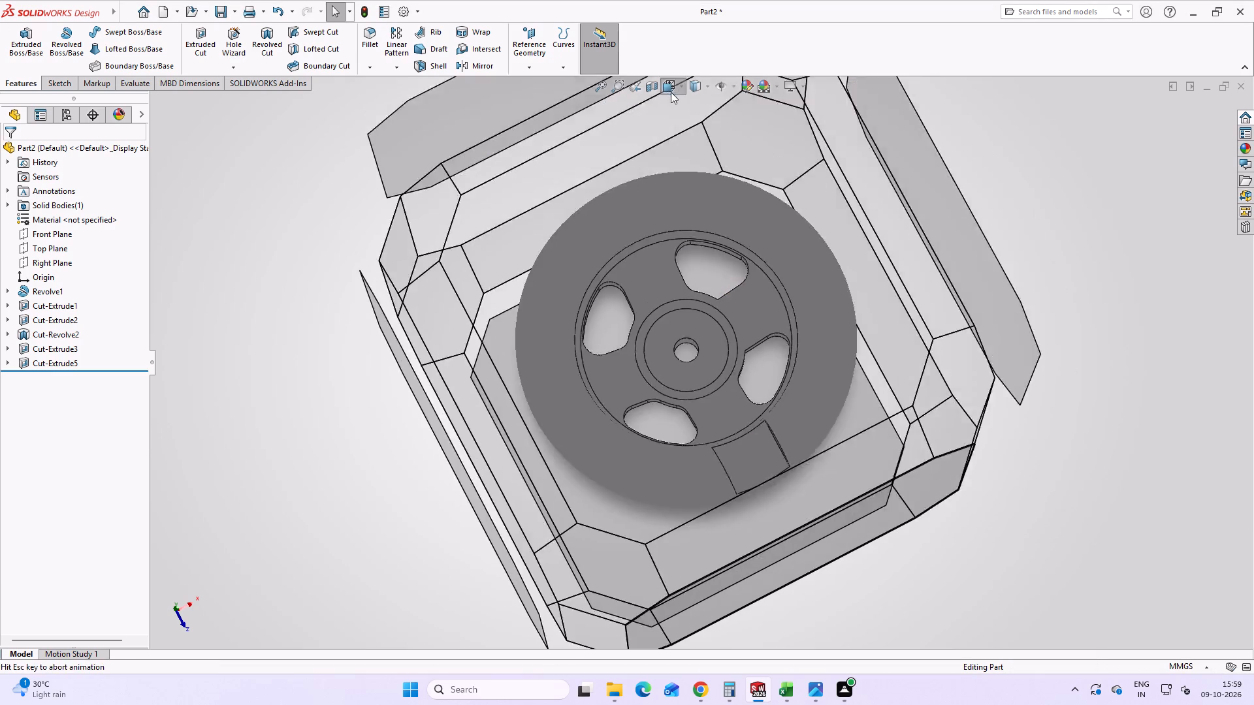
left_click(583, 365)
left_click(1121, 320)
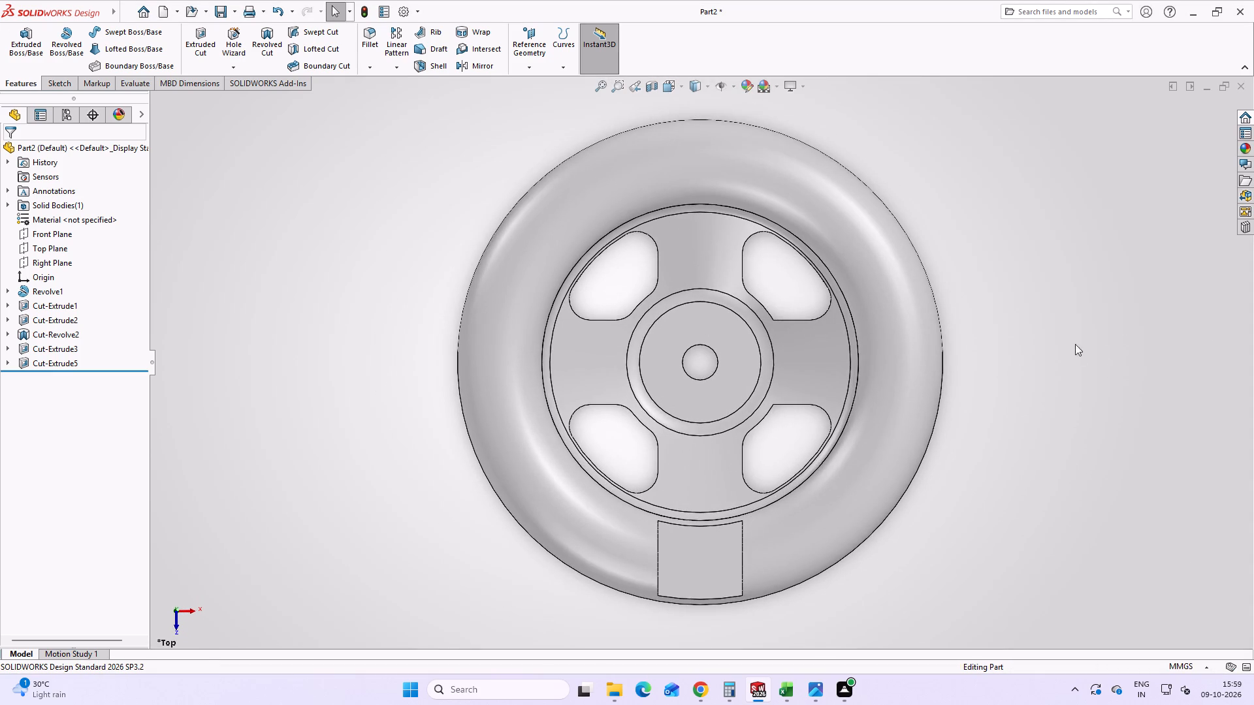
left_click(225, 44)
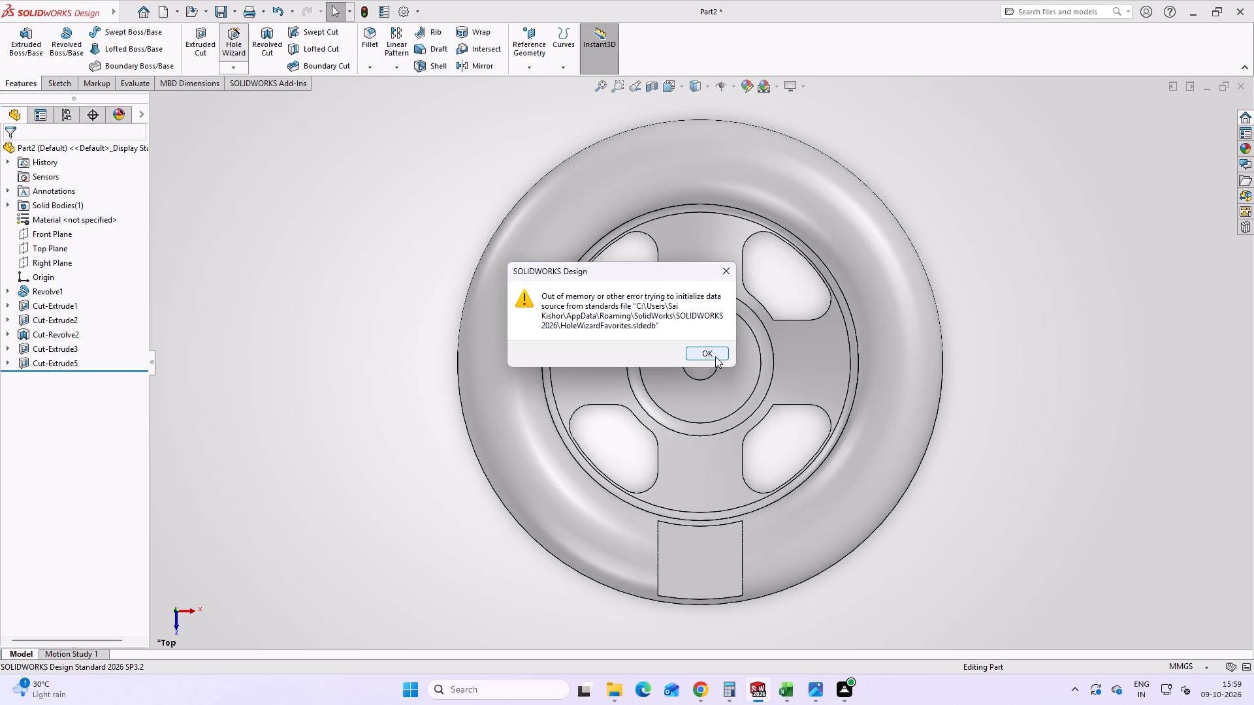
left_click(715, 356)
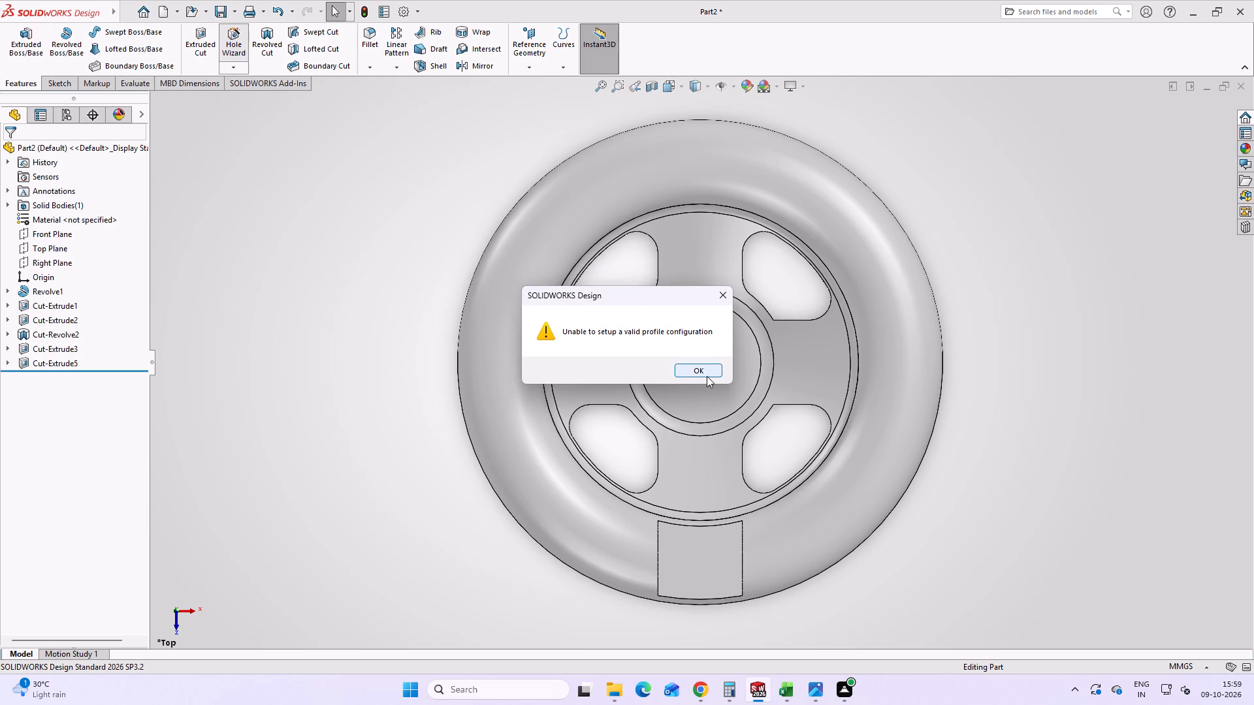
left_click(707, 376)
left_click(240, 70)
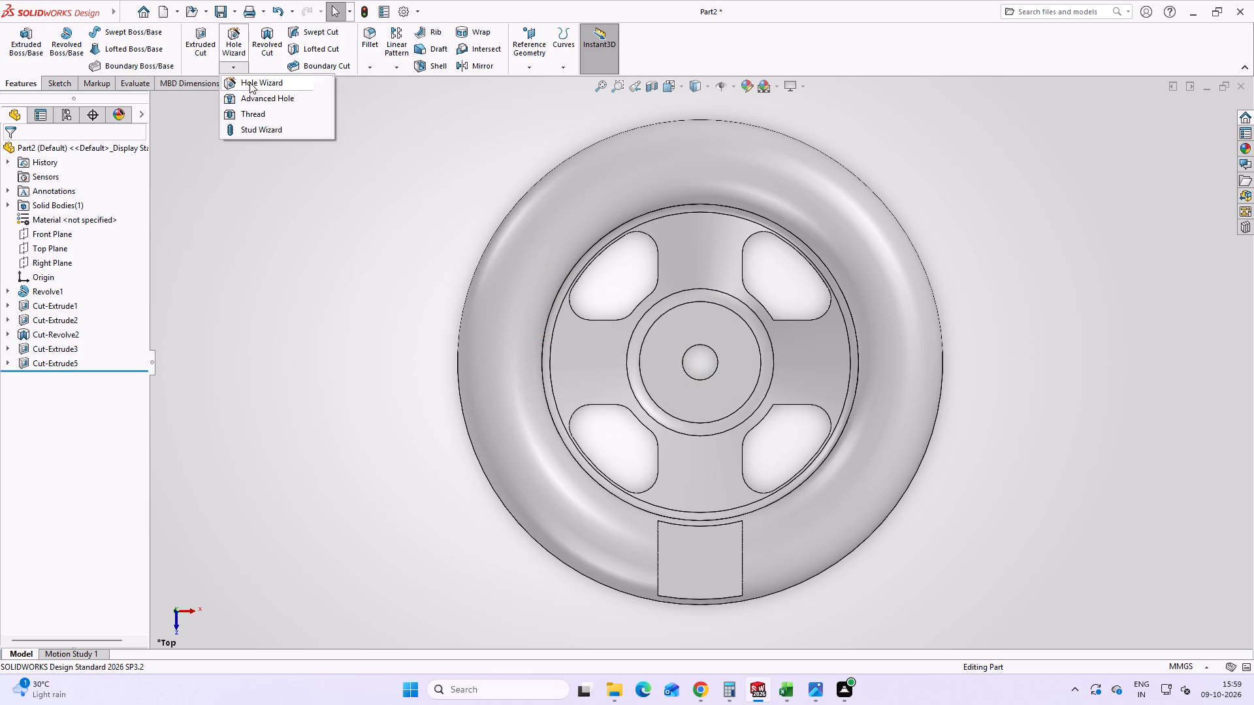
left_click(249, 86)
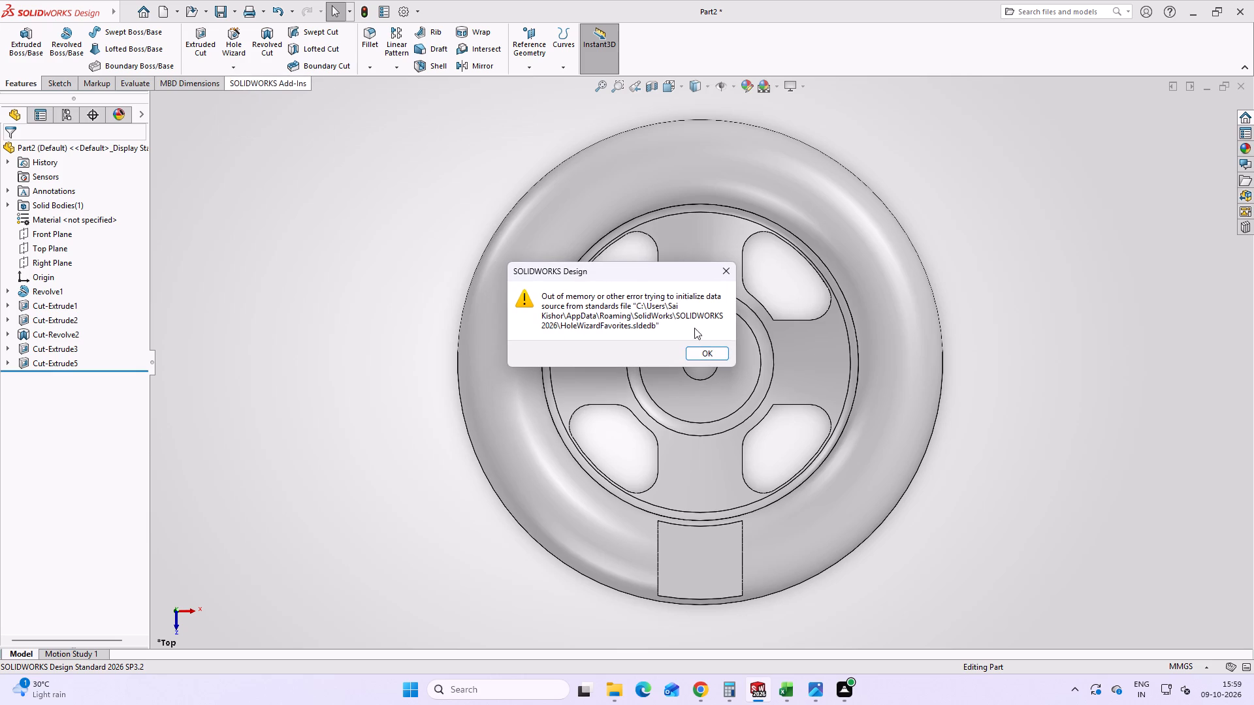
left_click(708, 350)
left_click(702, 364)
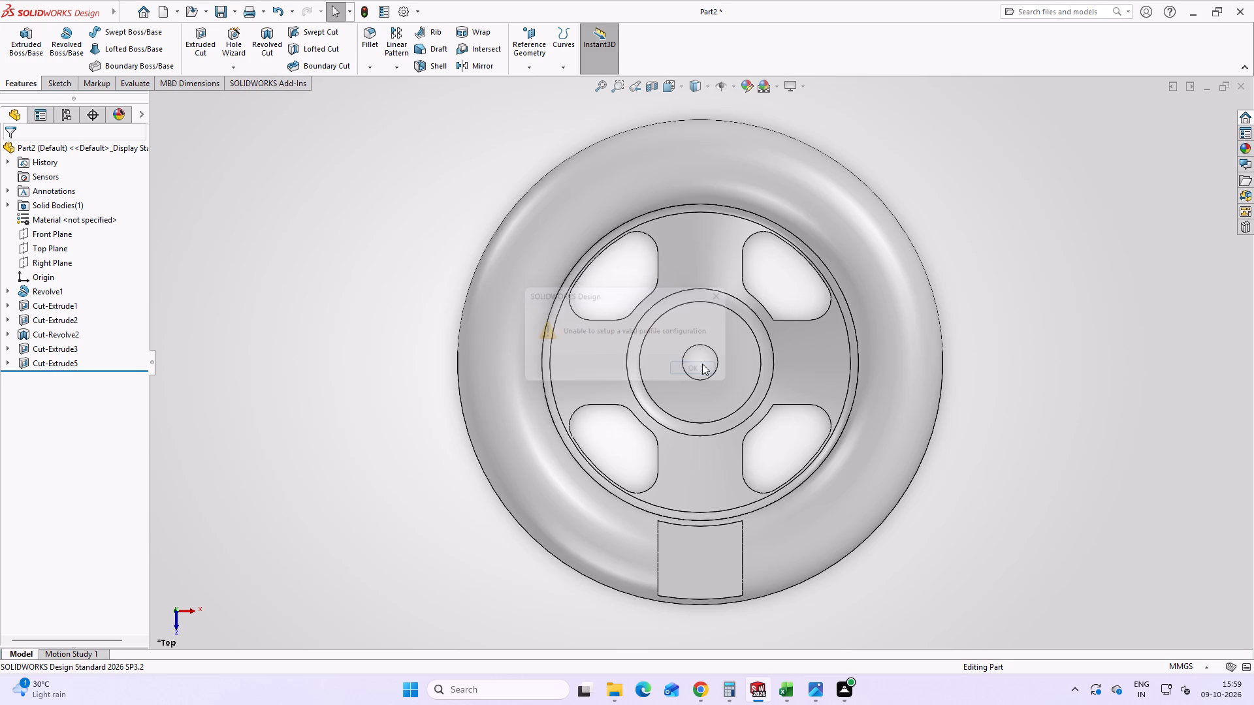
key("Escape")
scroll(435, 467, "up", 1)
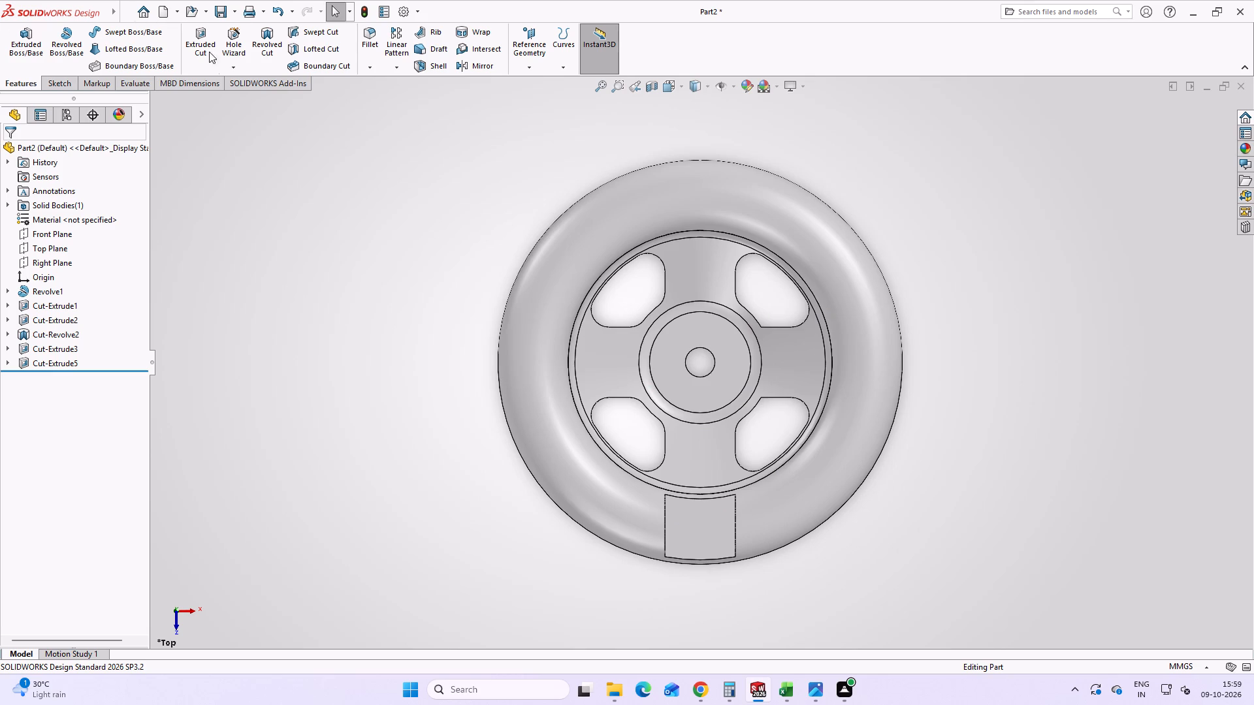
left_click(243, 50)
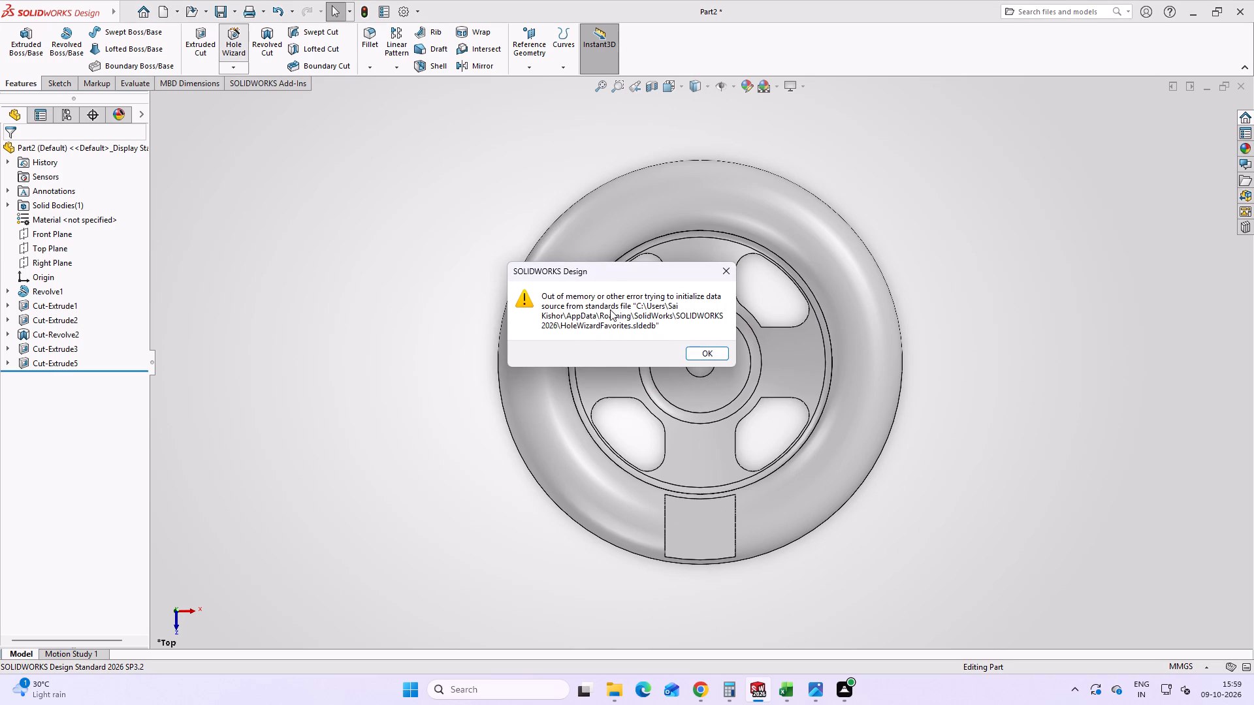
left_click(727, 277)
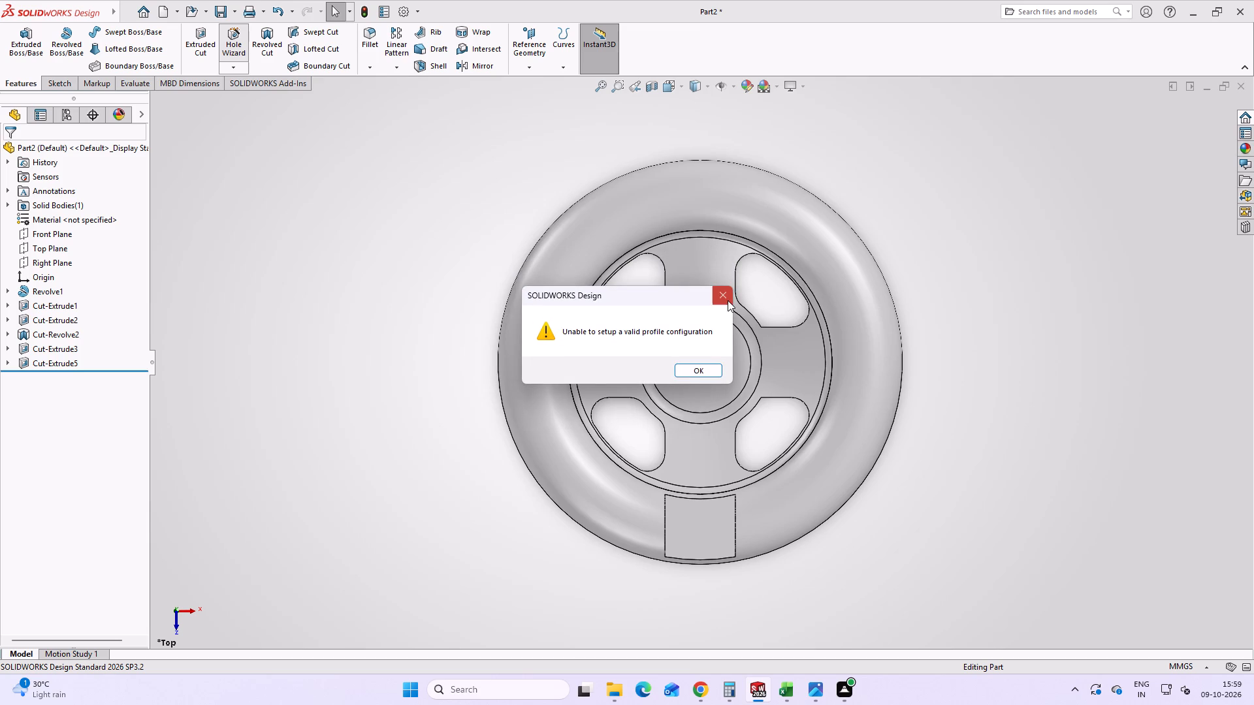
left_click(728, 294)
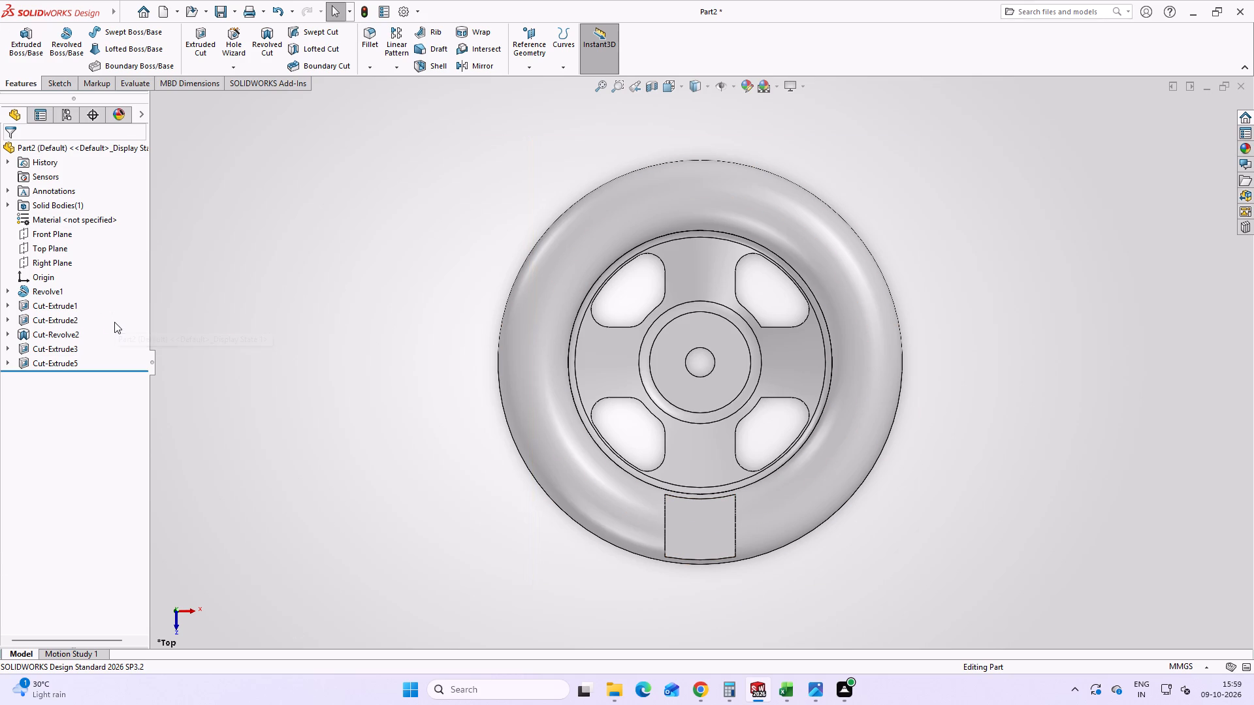
Save the part as HANDWHEEL in SOLIDWORKS Part format without rebuilding the document.
key("ctrl+s")
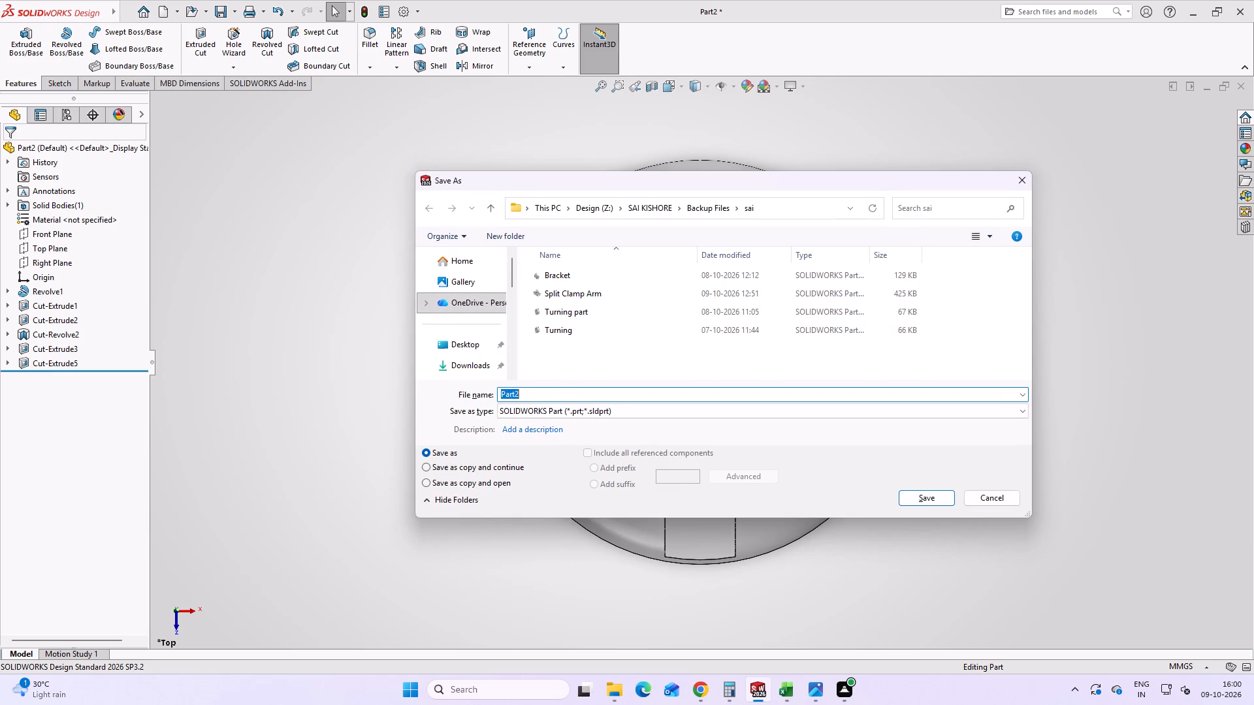
type("ha")
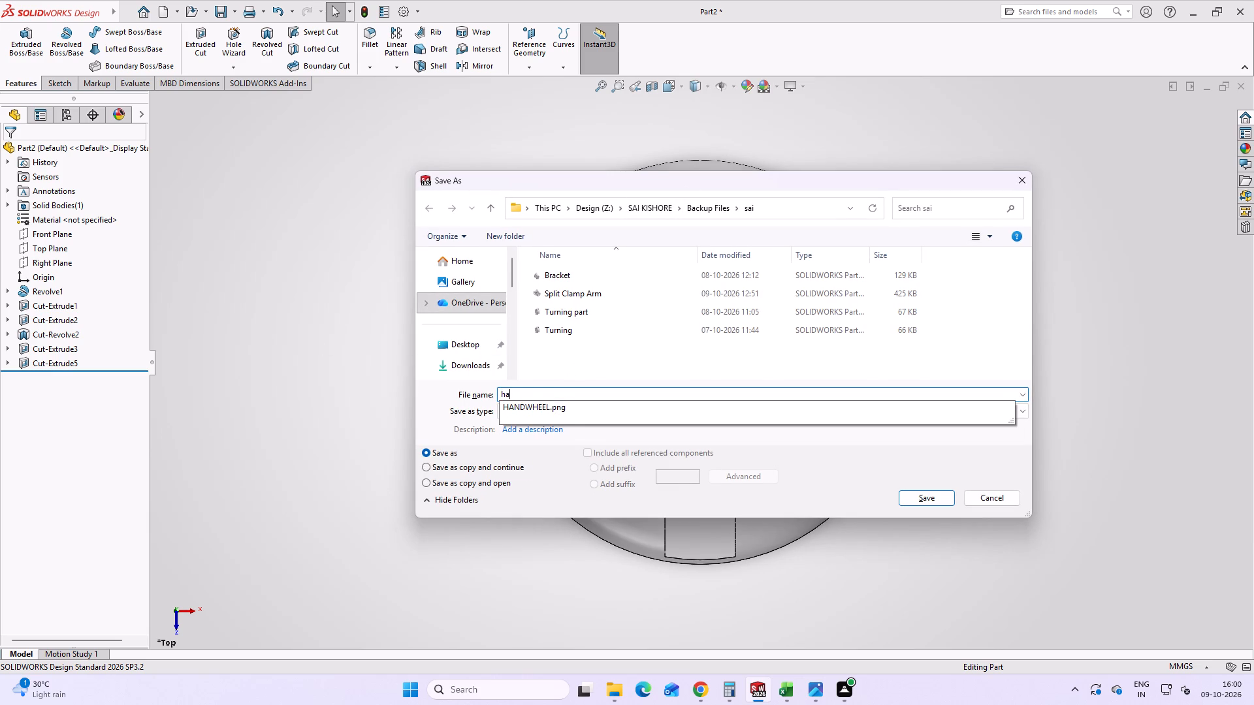
left_click(560, 416)
left_click(563, 405)
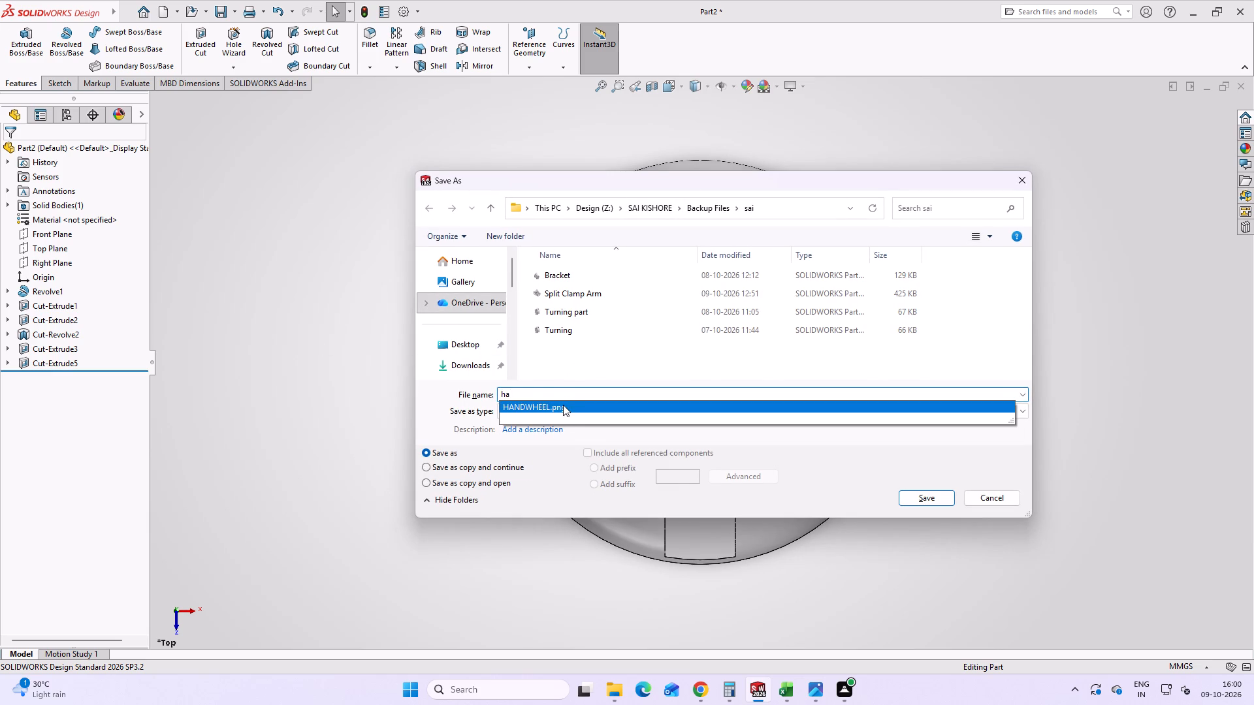
left_click(564, 405)
left_click(577, 394)
key("BackSpace")
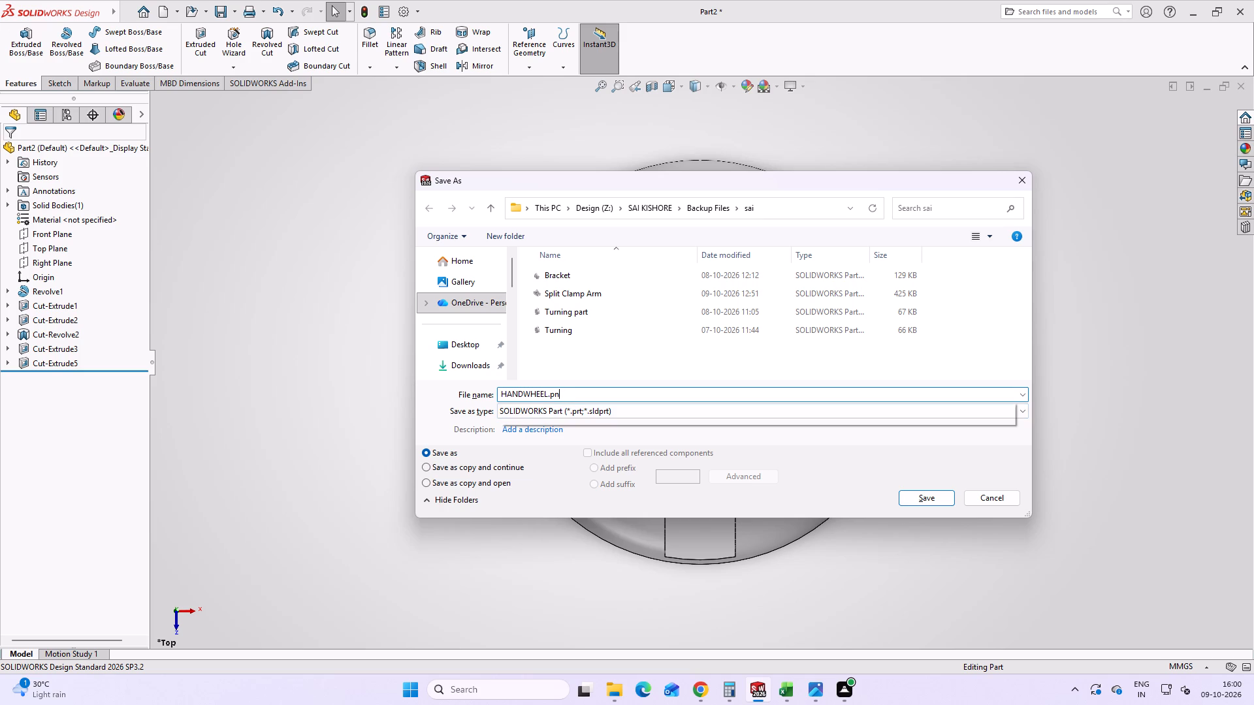
key("BackSpace")
key("BackSpace")
key("BackSpace")
left_click(666, 362)
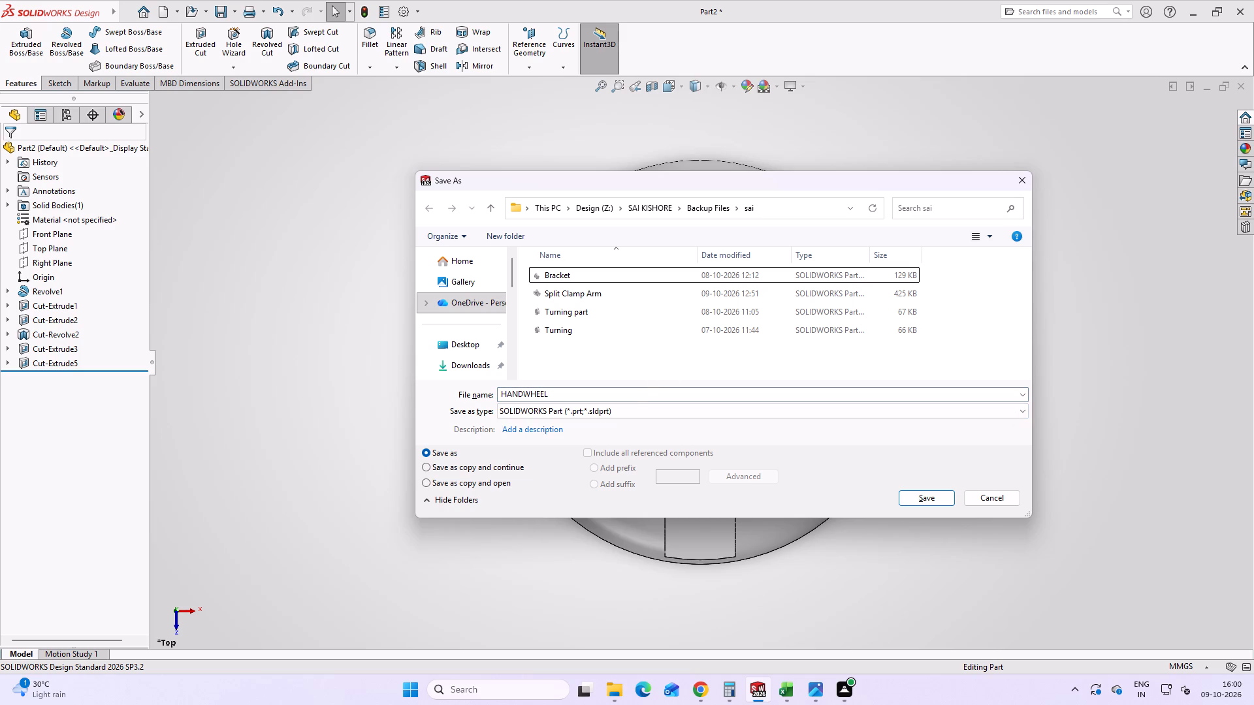
left_click(901, 494)
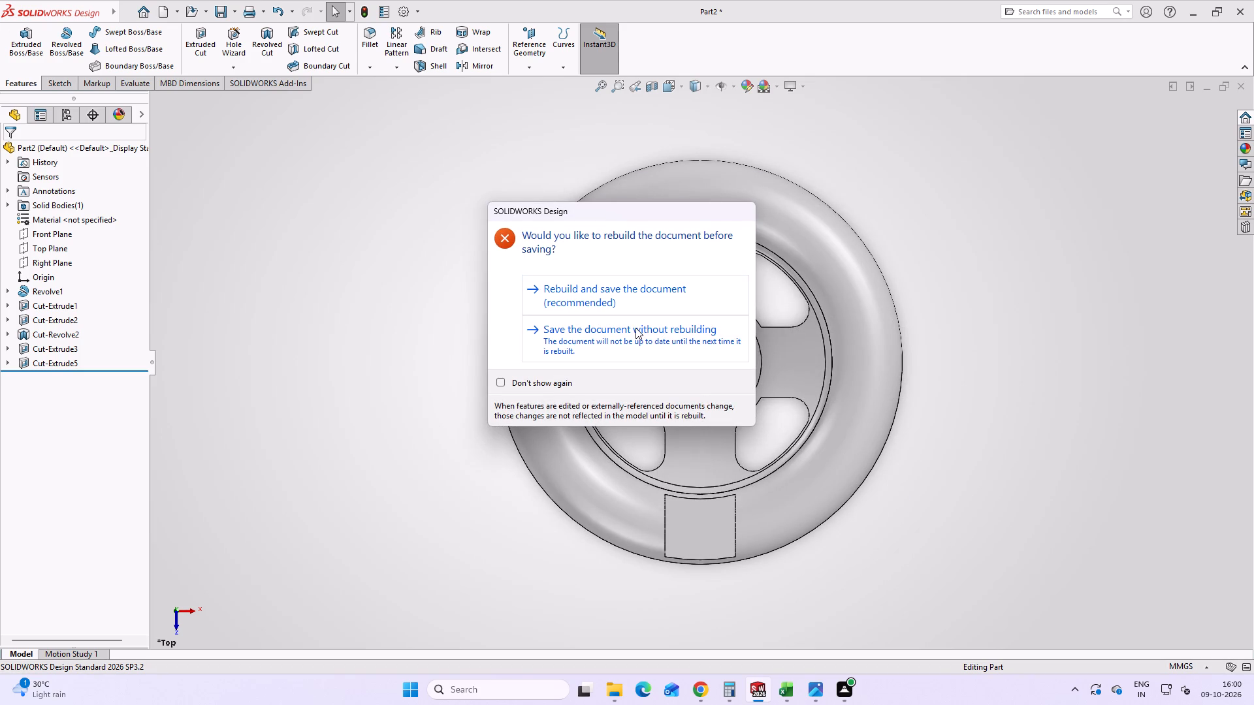
left_click(969, 239)
key("Escape")
left_click(584, 330)
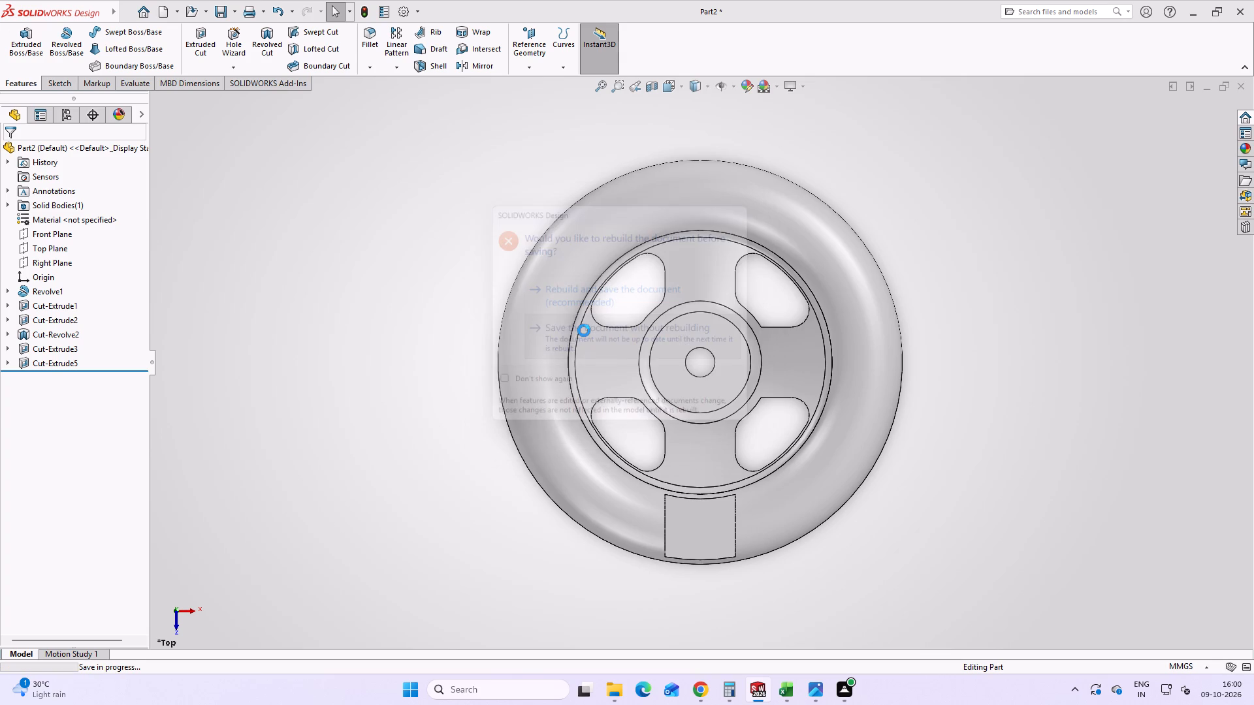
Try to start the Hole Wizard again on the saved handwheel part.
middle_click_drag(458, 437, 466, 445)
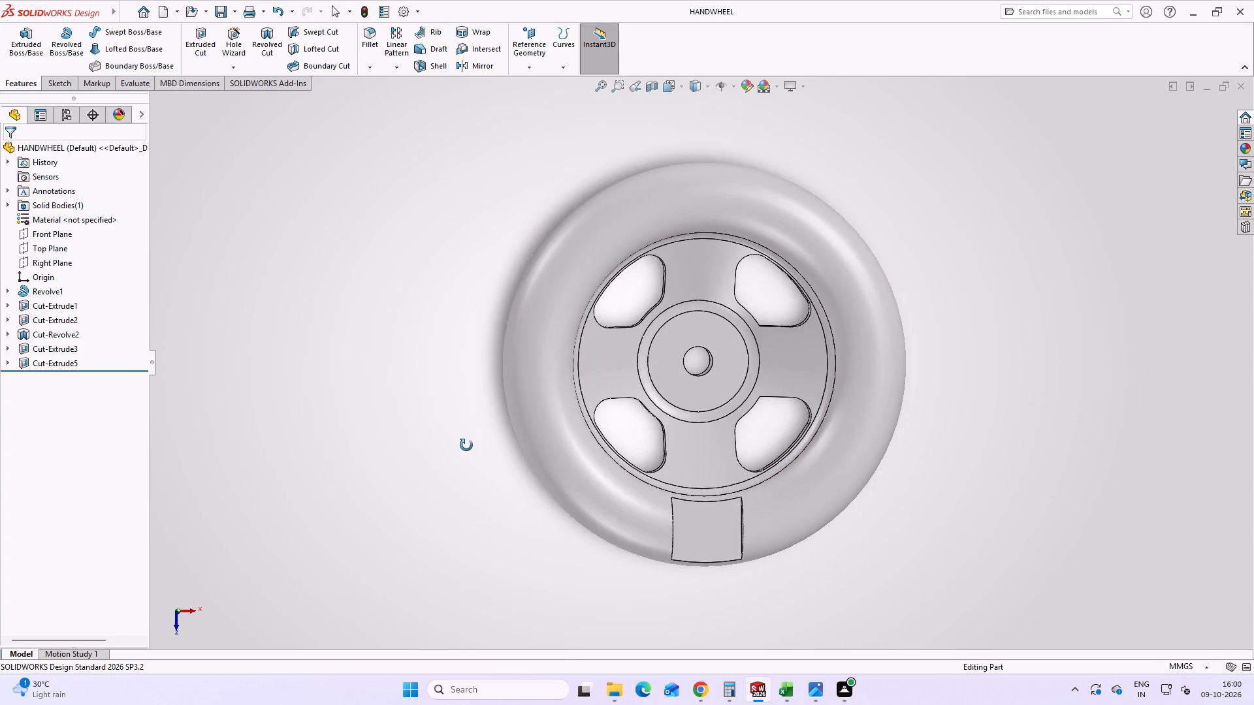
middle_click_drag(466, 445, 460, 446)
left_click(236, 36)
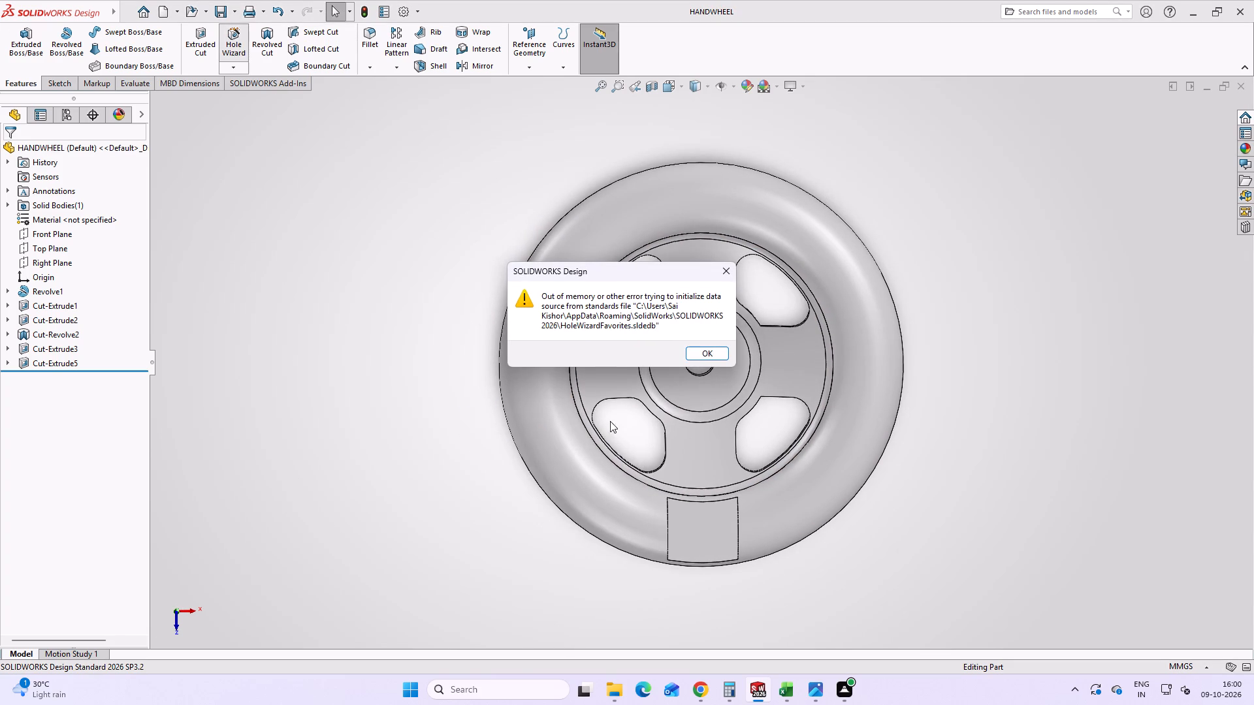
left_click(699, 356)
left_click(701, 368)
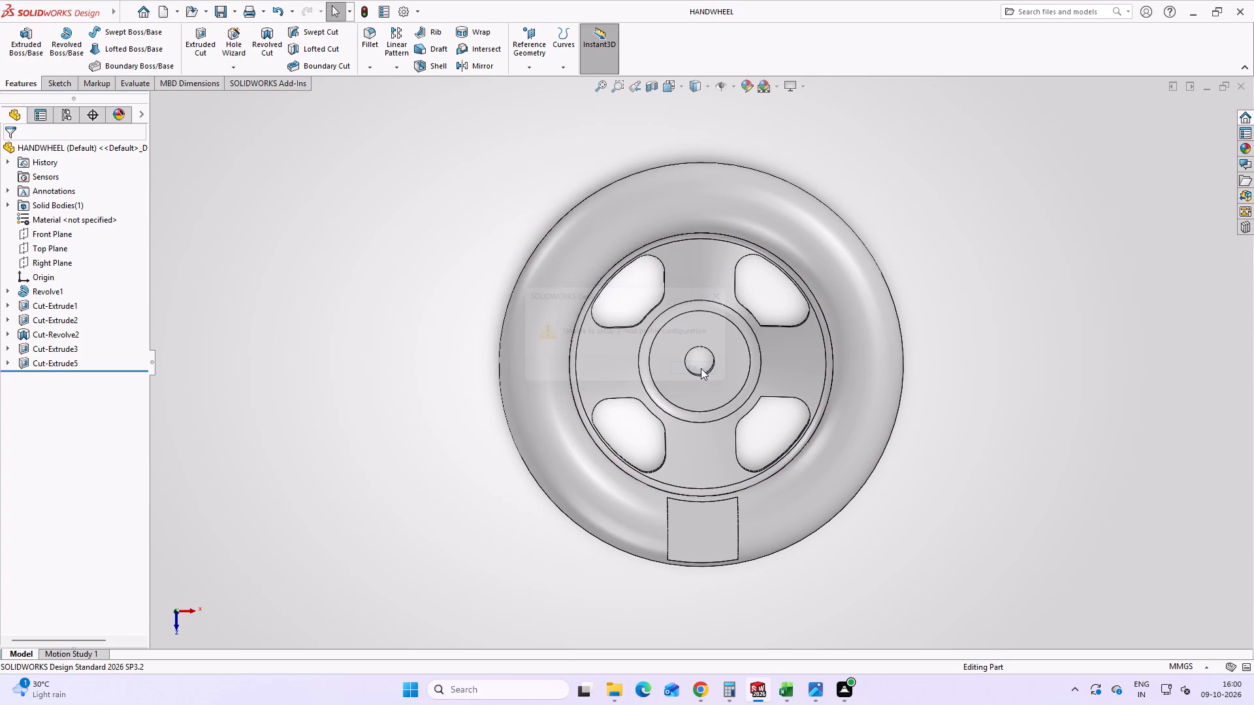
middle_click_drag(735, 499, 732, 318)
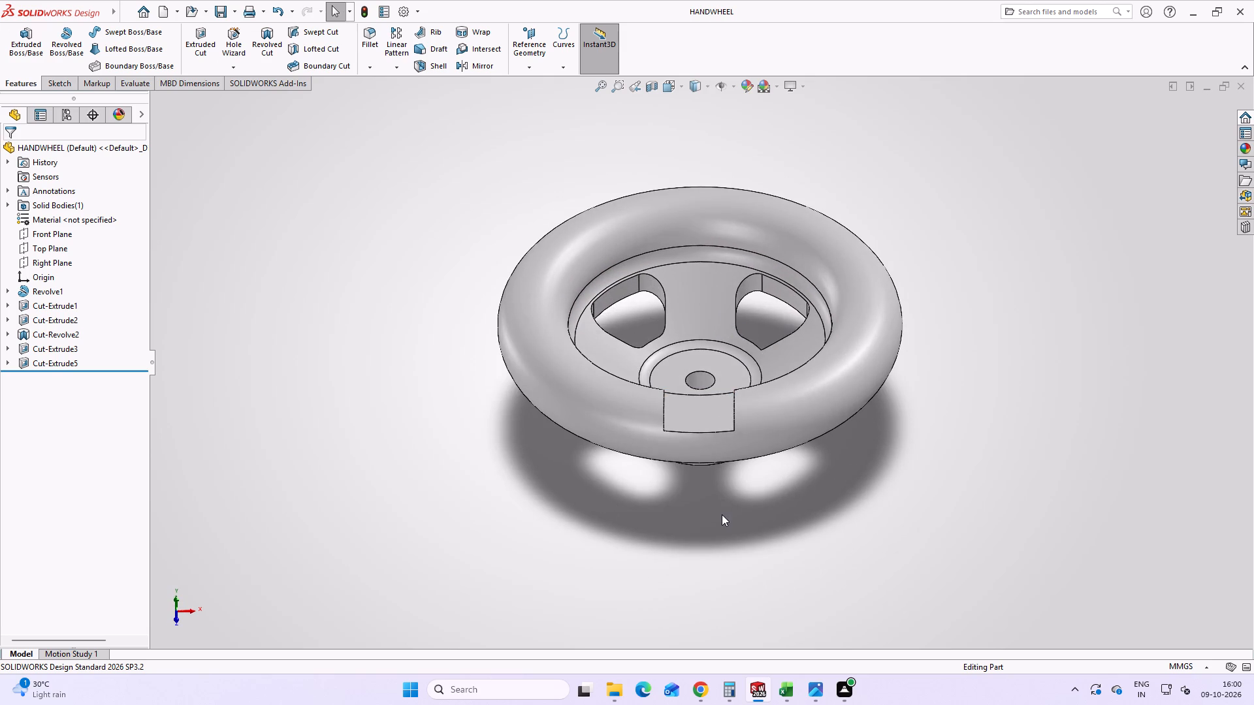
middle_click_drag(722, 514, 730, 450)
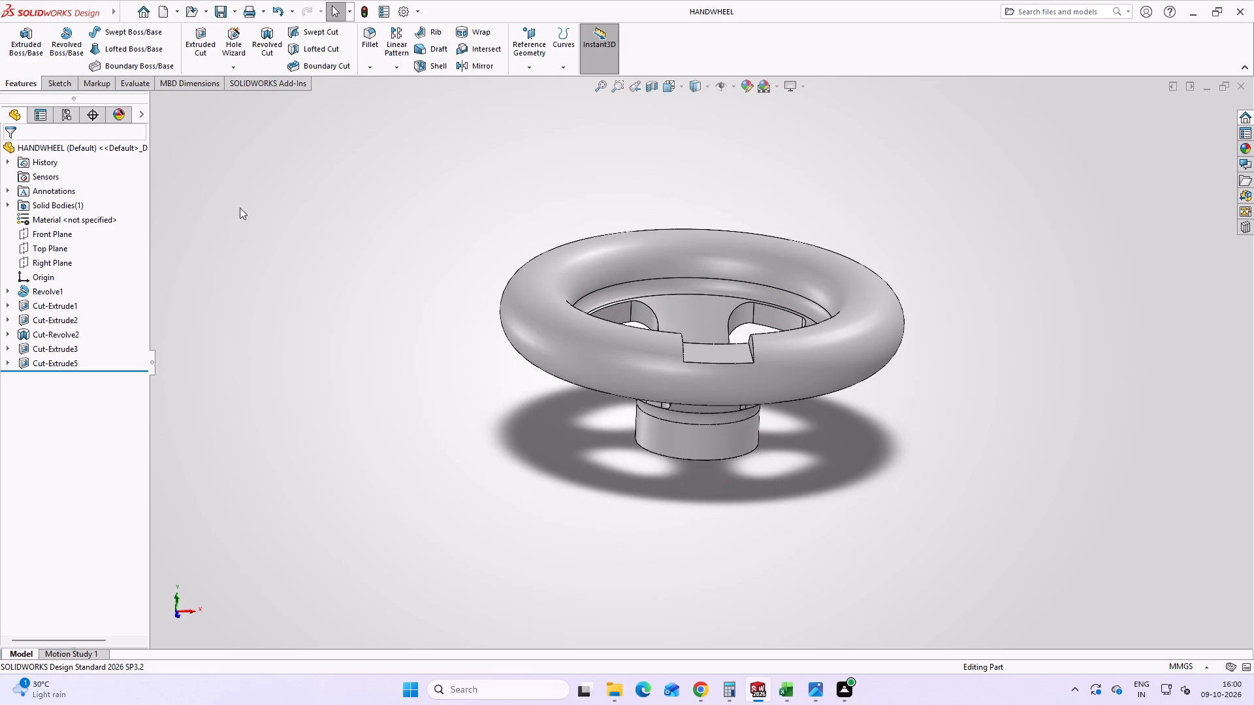
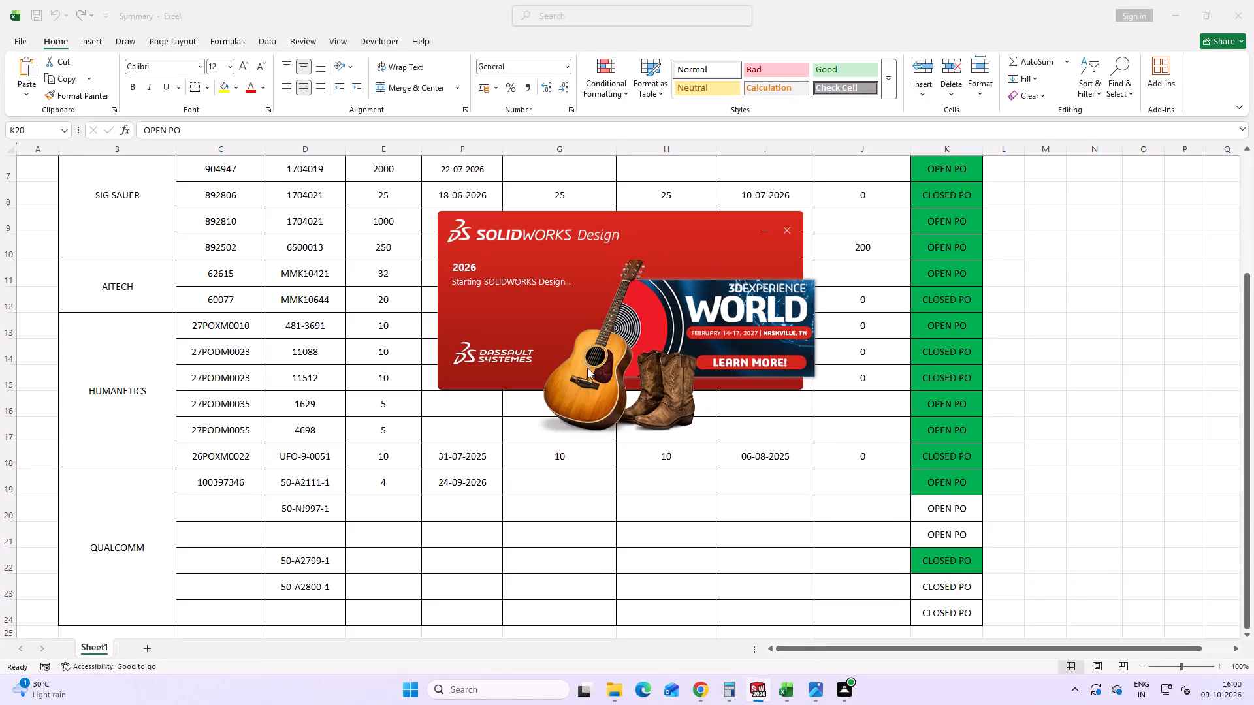
Rebuild the HANDWHEEL part as it opens in SOLIDWORKS.
left_click(305, 259)
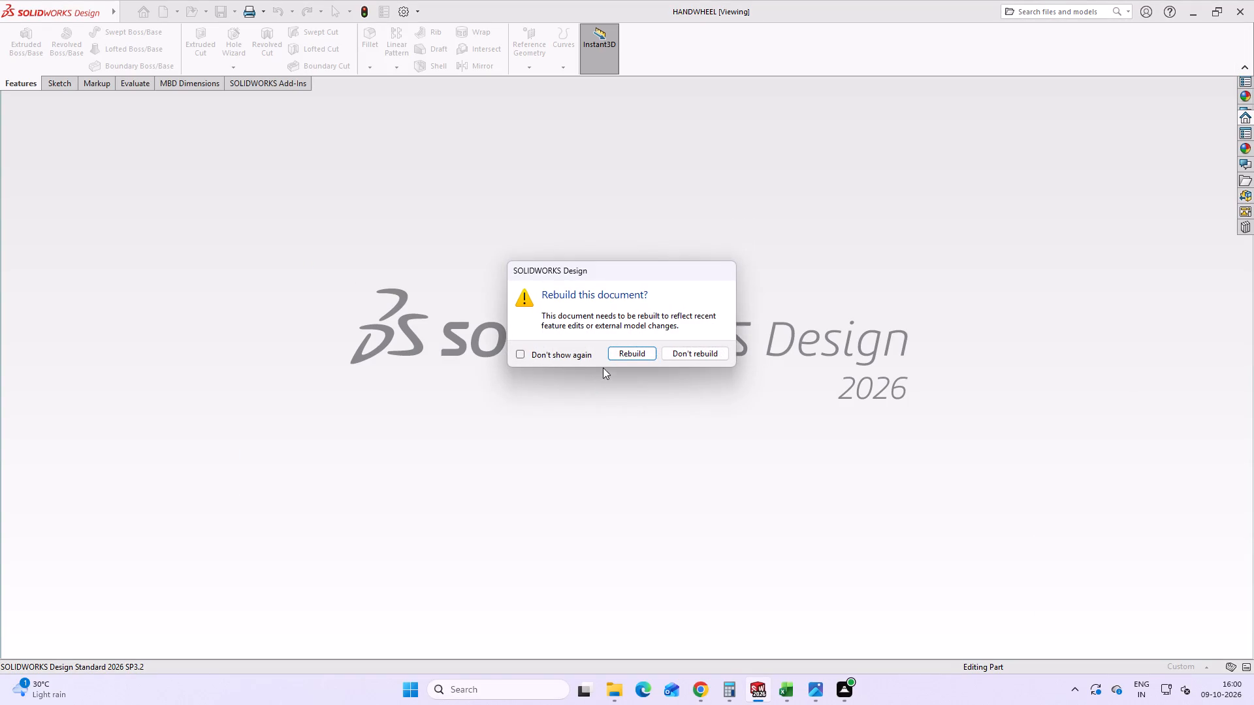
left_click(641, 352)
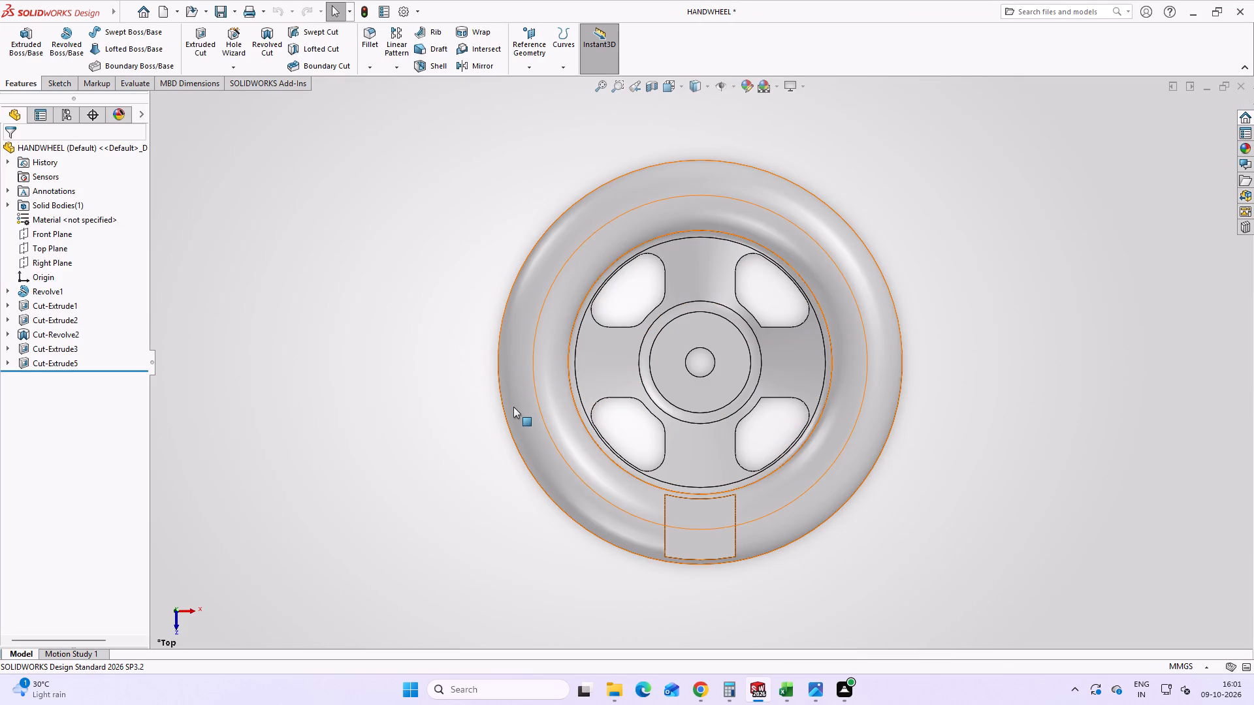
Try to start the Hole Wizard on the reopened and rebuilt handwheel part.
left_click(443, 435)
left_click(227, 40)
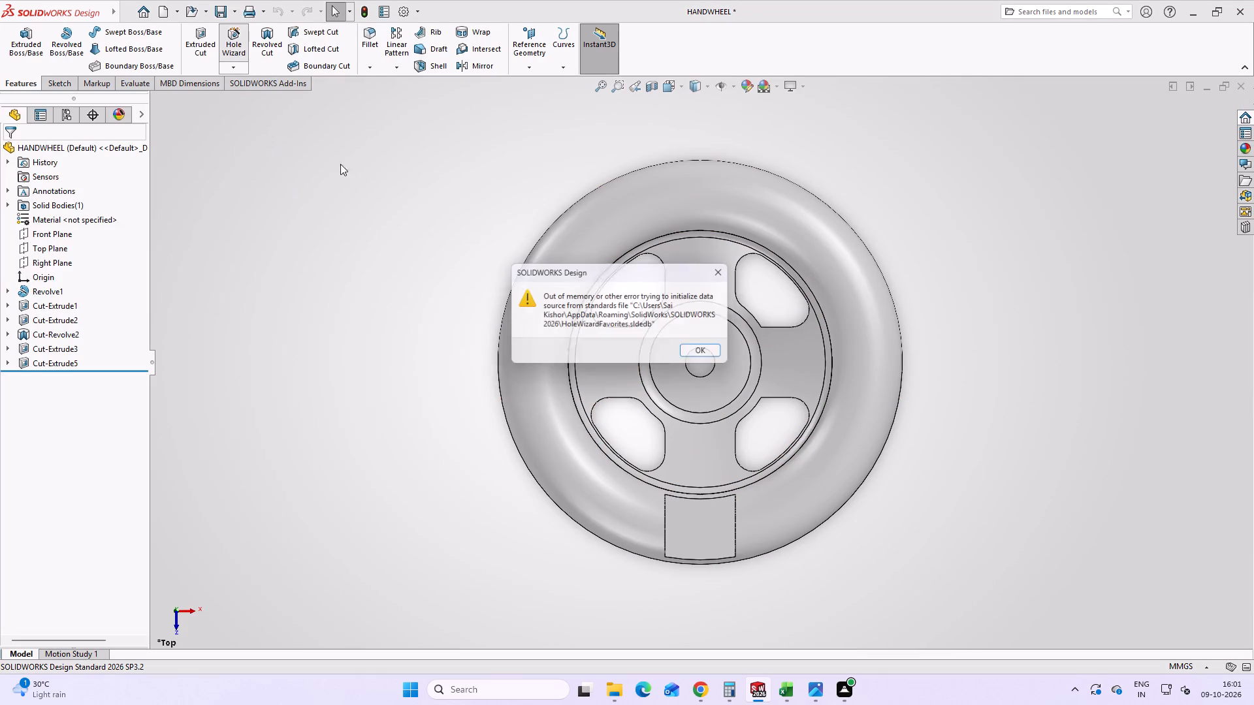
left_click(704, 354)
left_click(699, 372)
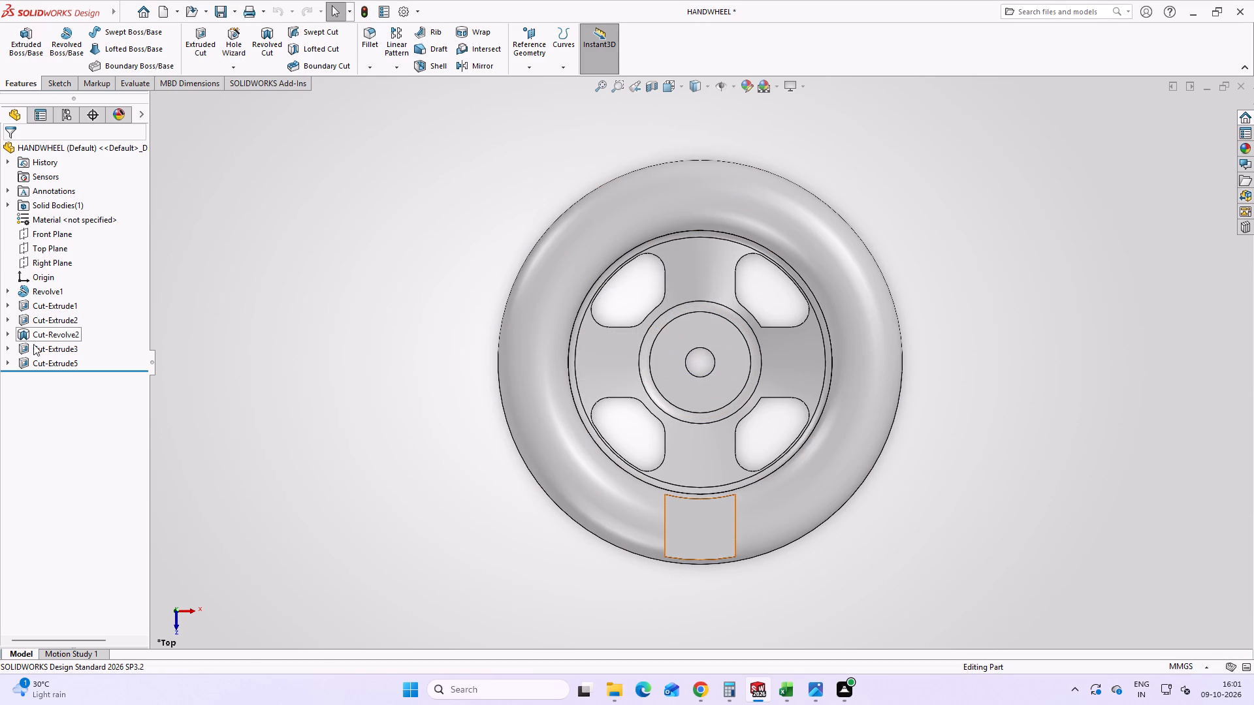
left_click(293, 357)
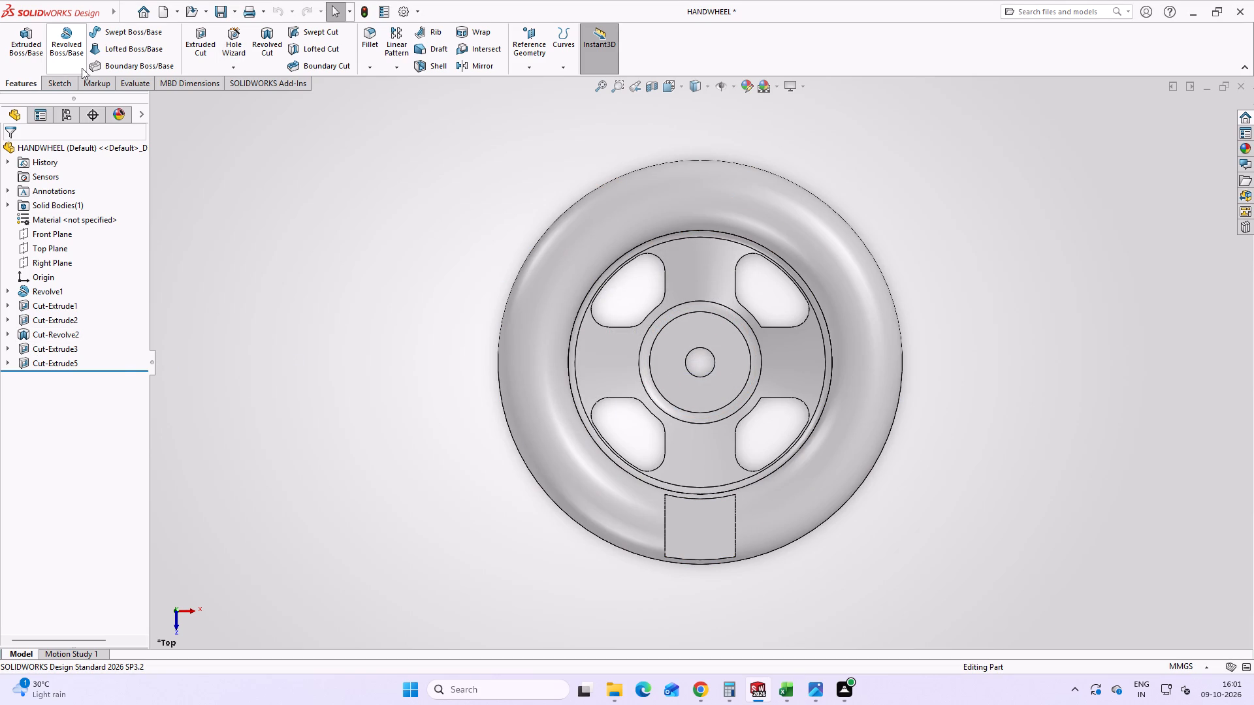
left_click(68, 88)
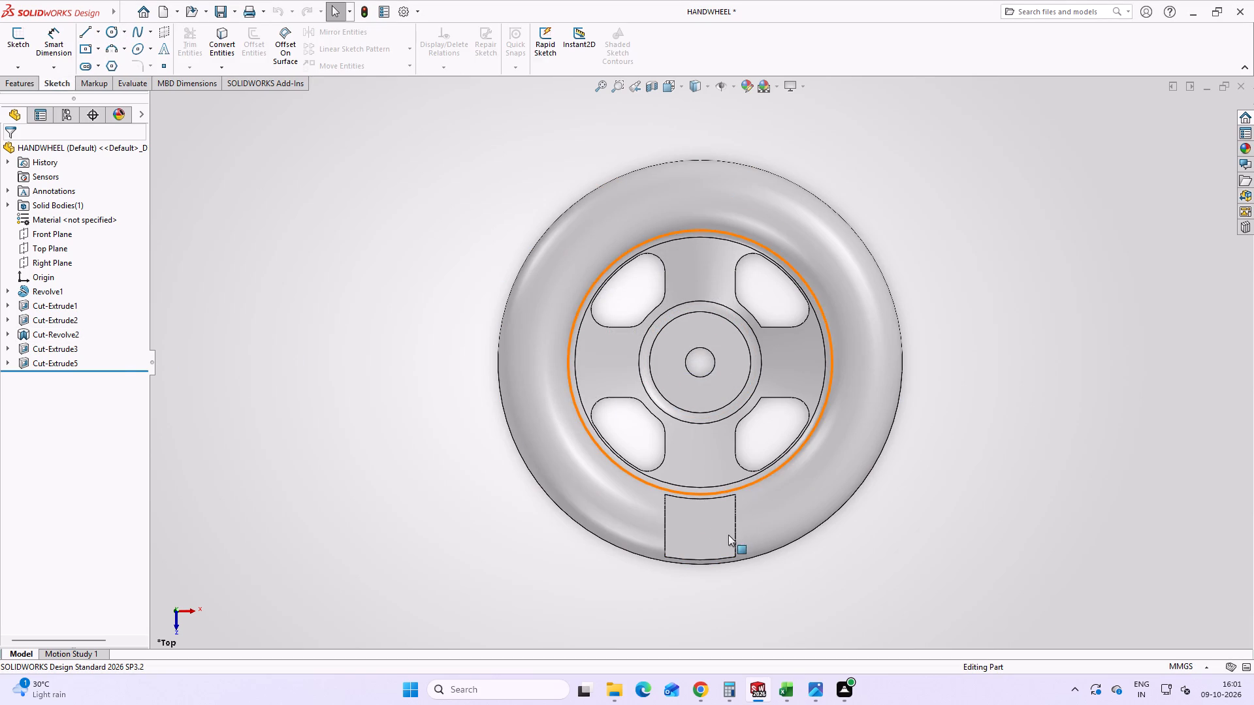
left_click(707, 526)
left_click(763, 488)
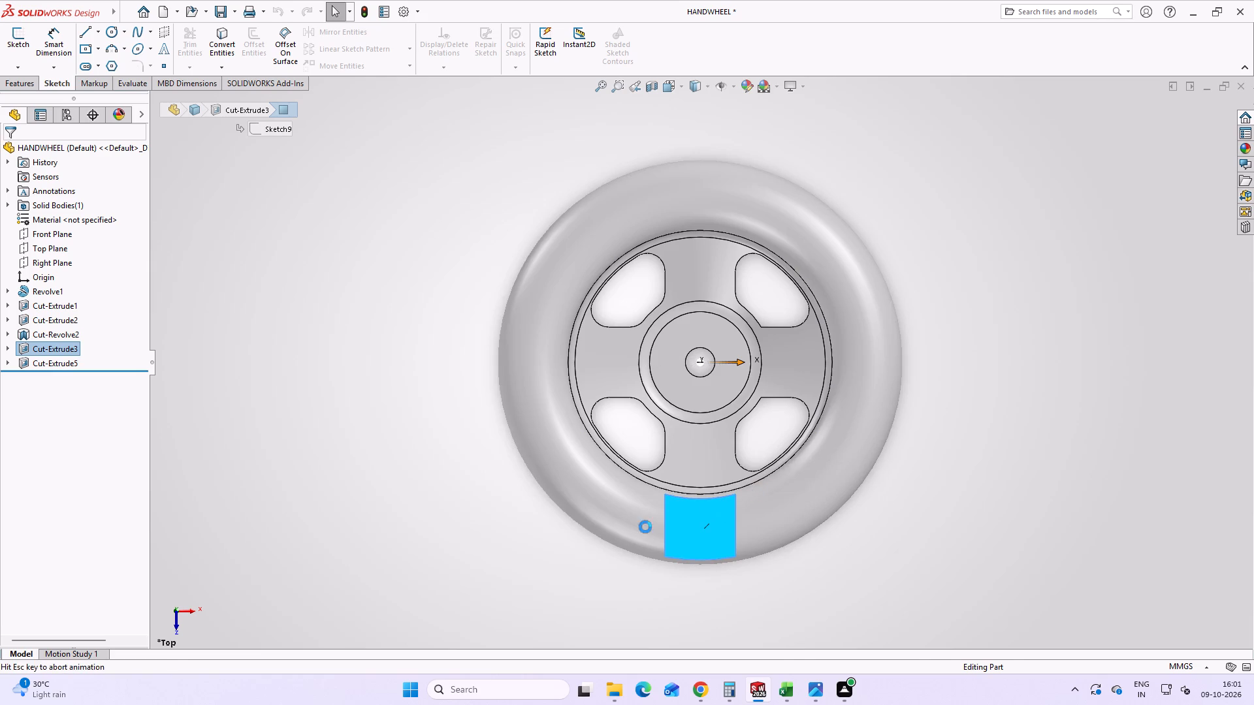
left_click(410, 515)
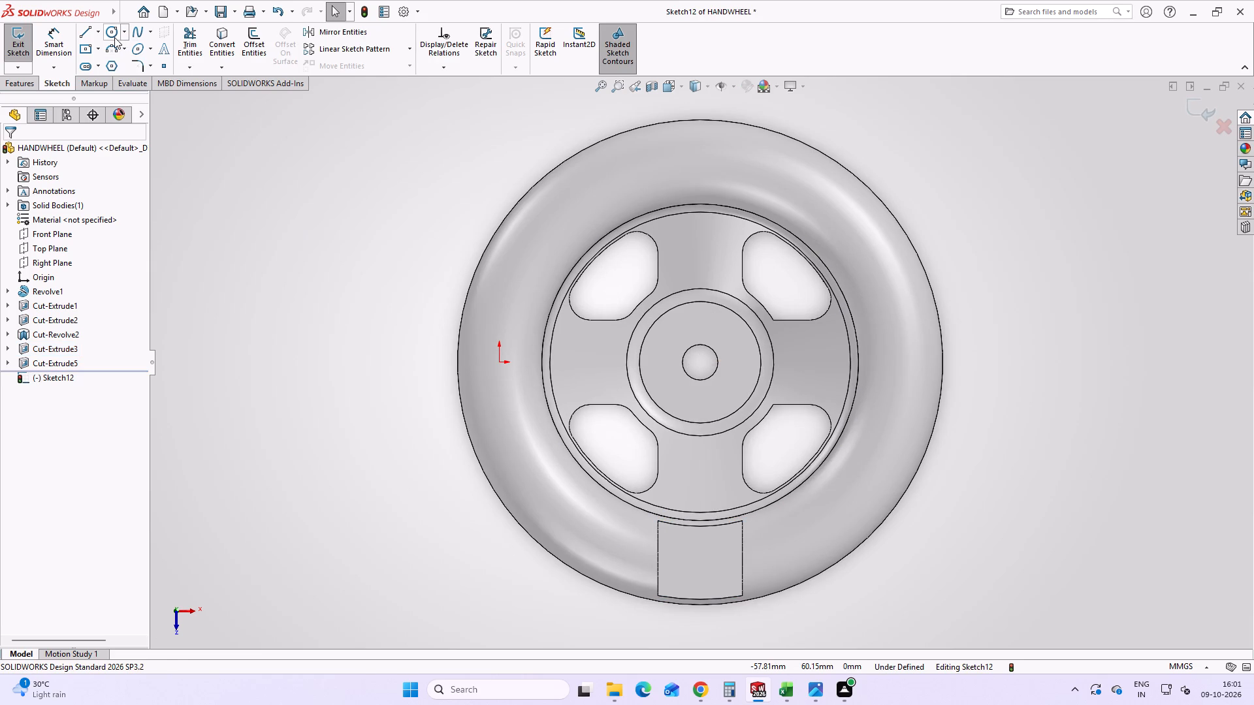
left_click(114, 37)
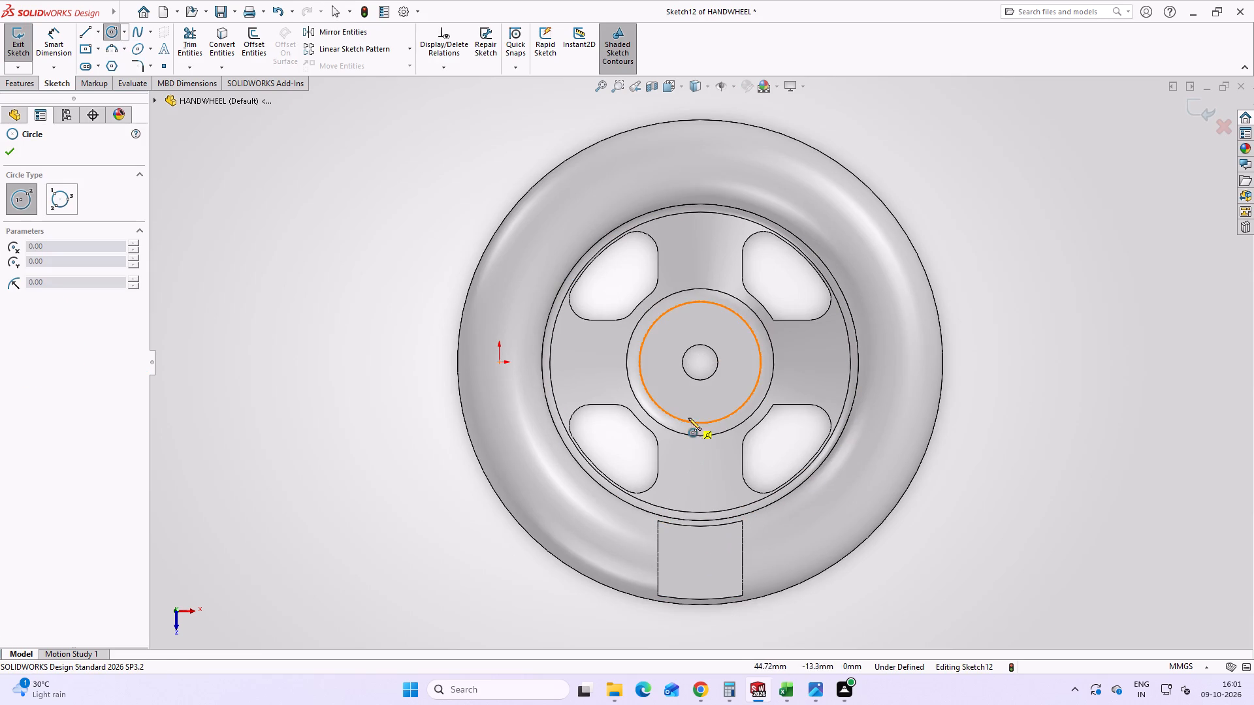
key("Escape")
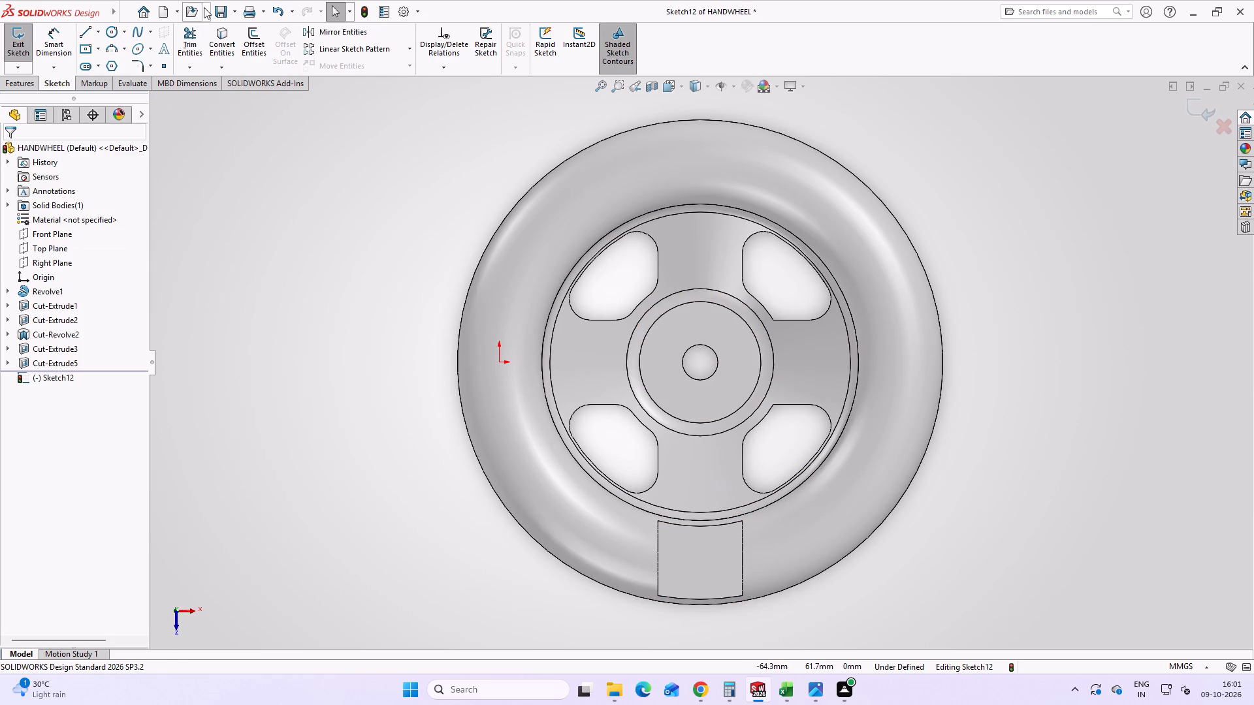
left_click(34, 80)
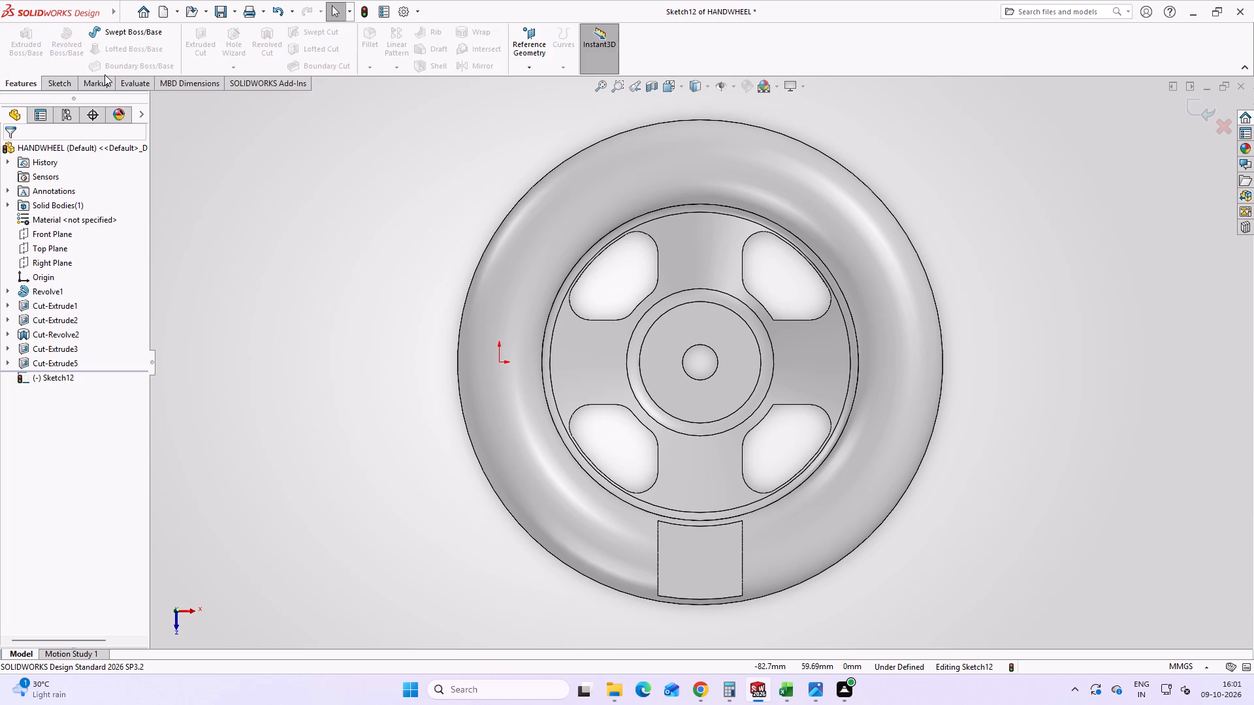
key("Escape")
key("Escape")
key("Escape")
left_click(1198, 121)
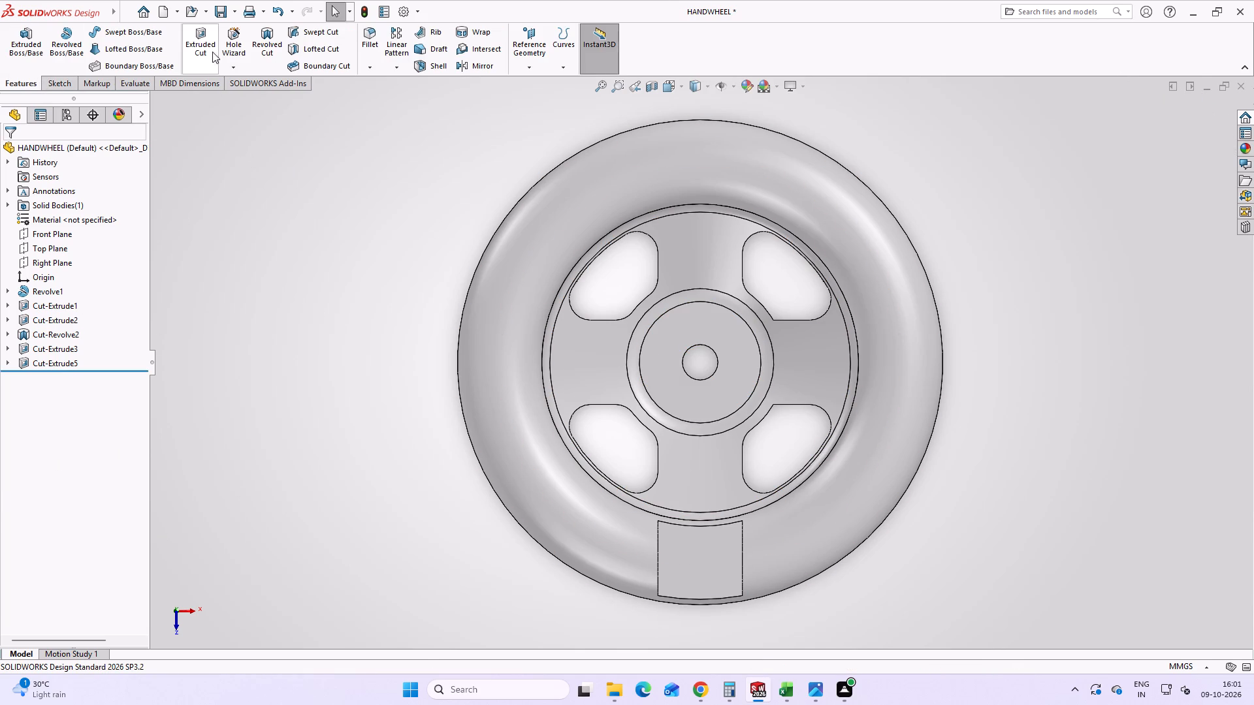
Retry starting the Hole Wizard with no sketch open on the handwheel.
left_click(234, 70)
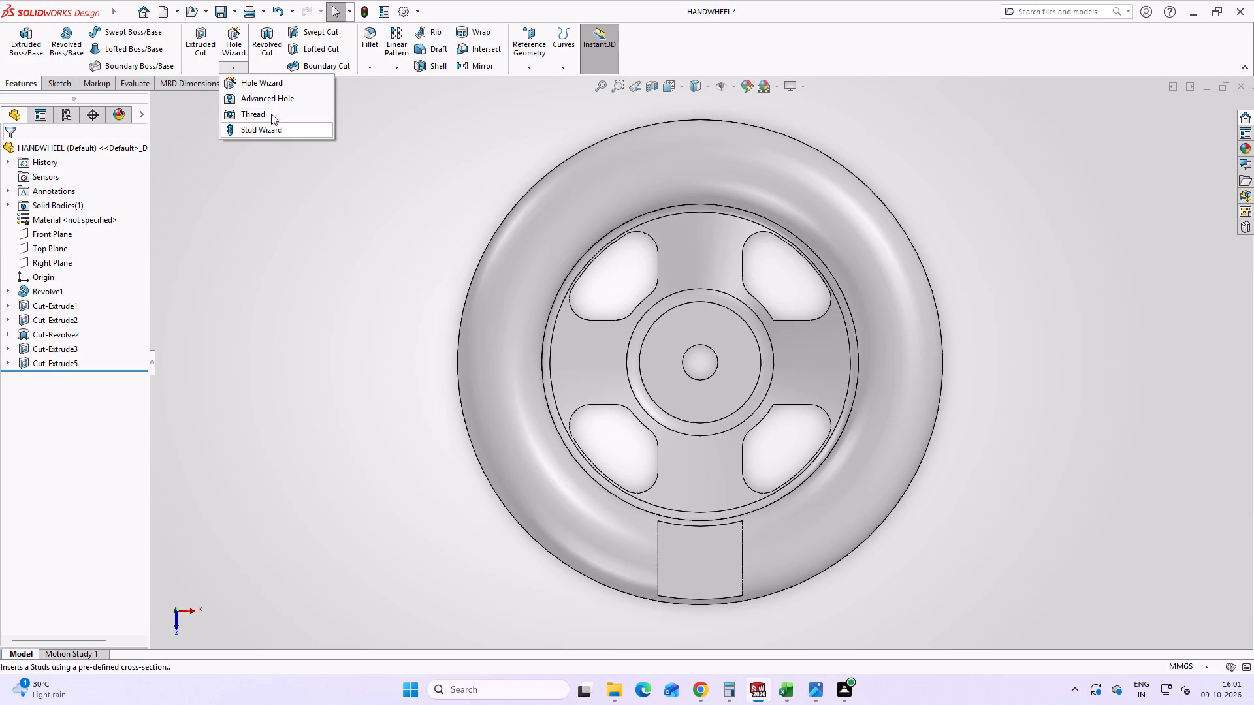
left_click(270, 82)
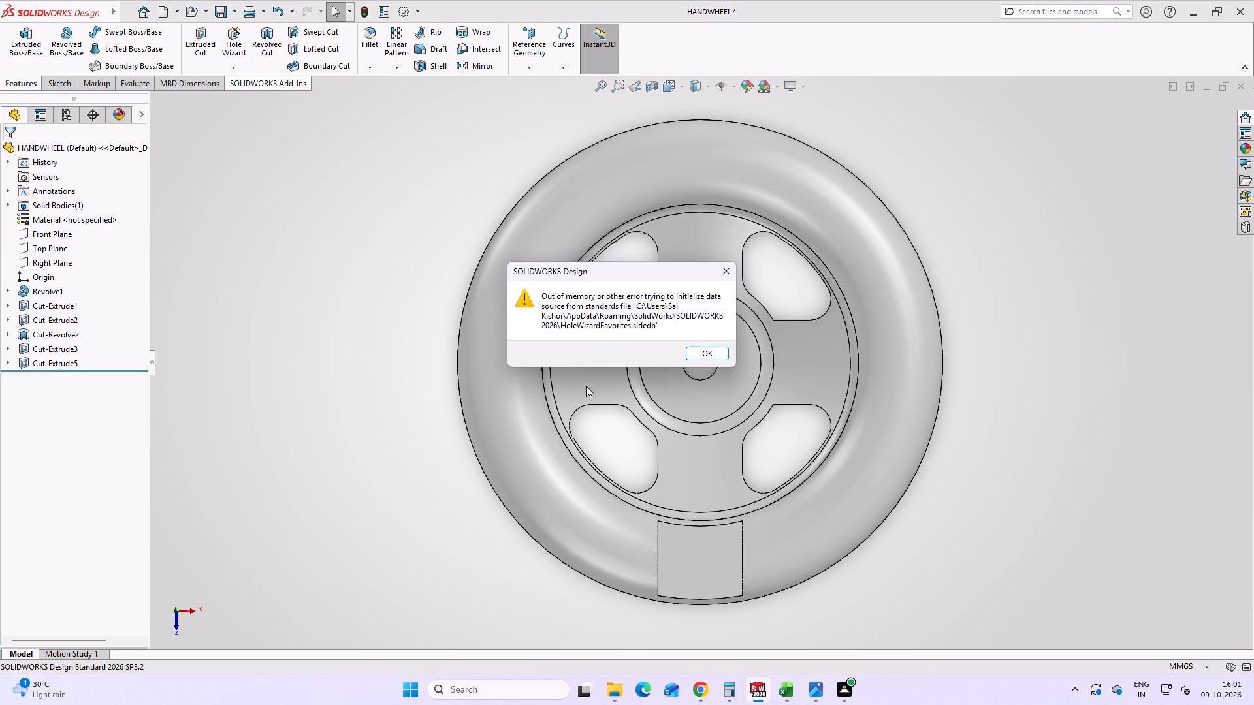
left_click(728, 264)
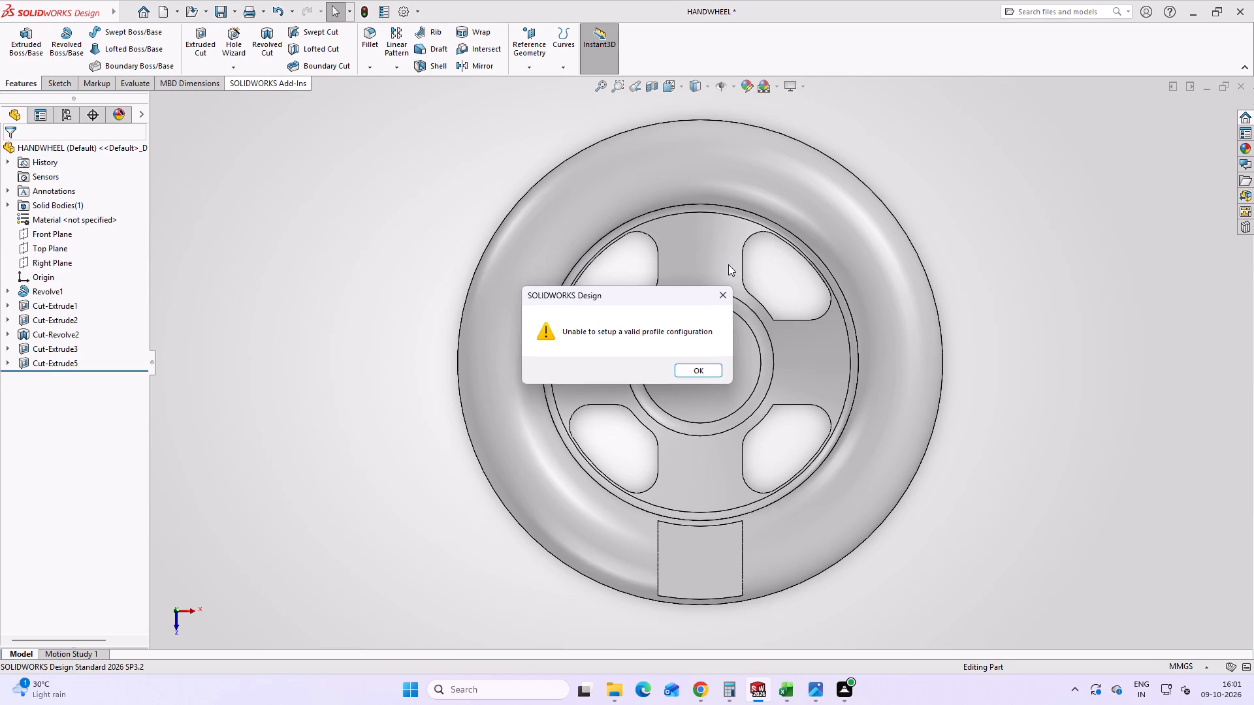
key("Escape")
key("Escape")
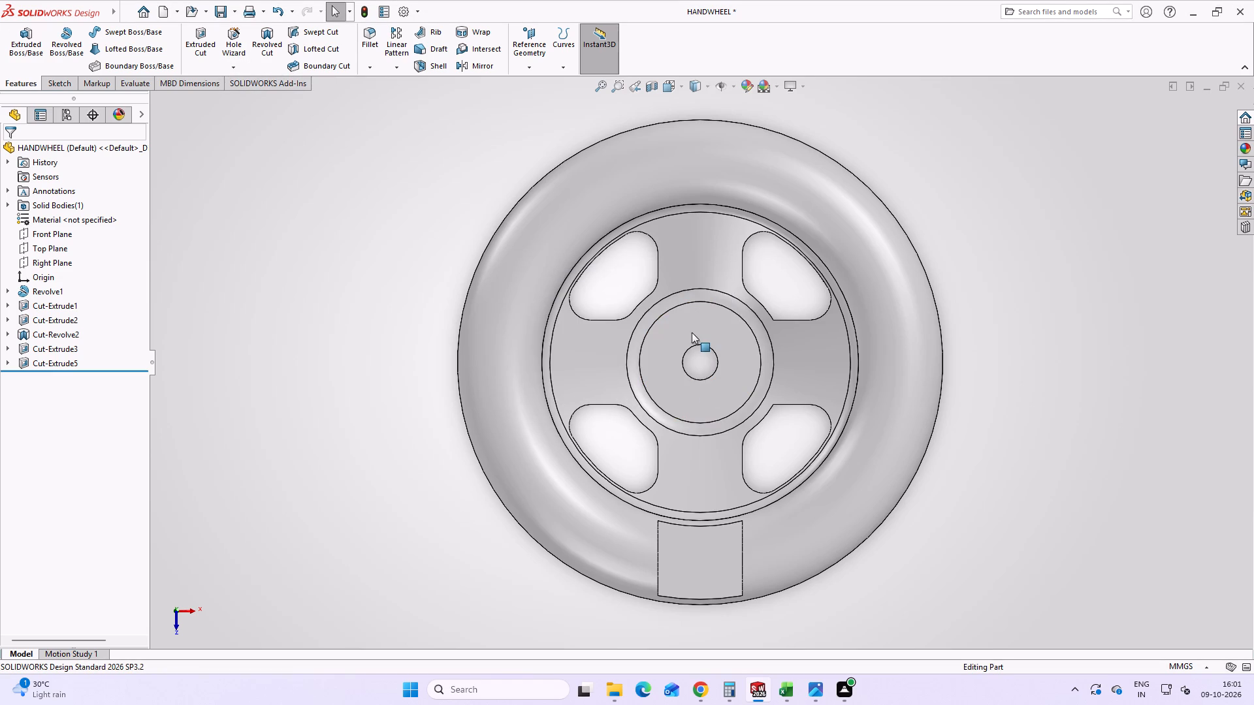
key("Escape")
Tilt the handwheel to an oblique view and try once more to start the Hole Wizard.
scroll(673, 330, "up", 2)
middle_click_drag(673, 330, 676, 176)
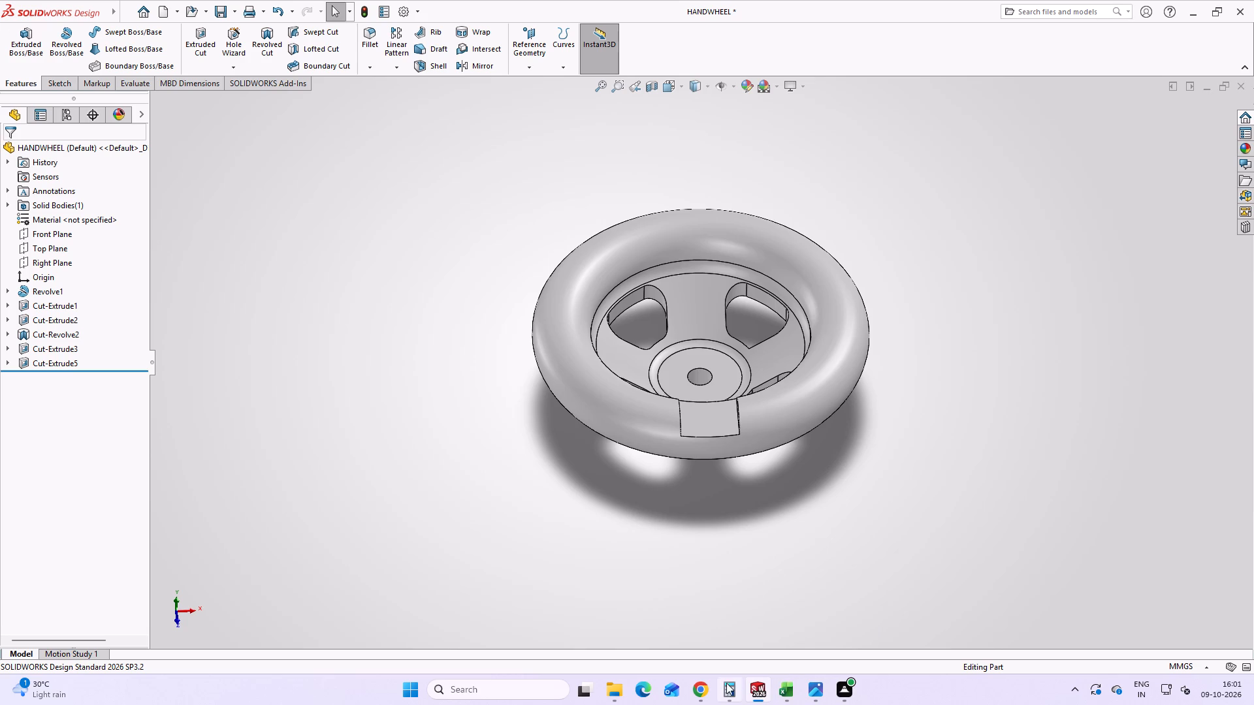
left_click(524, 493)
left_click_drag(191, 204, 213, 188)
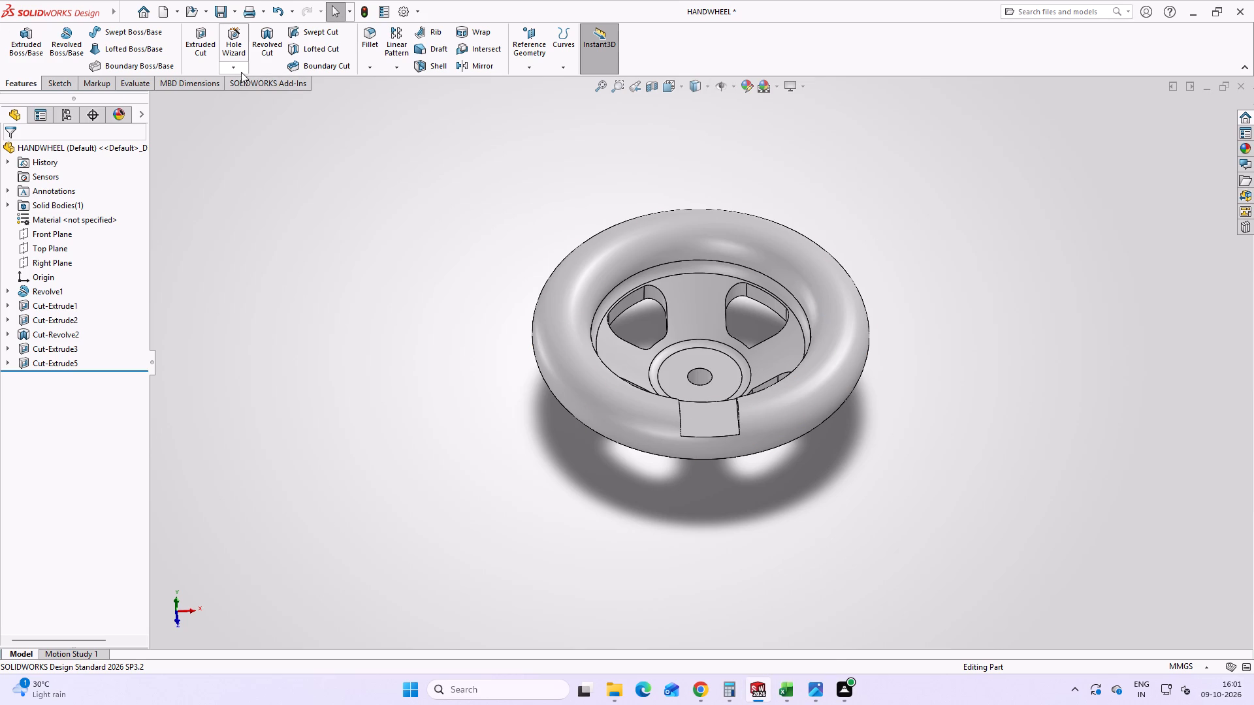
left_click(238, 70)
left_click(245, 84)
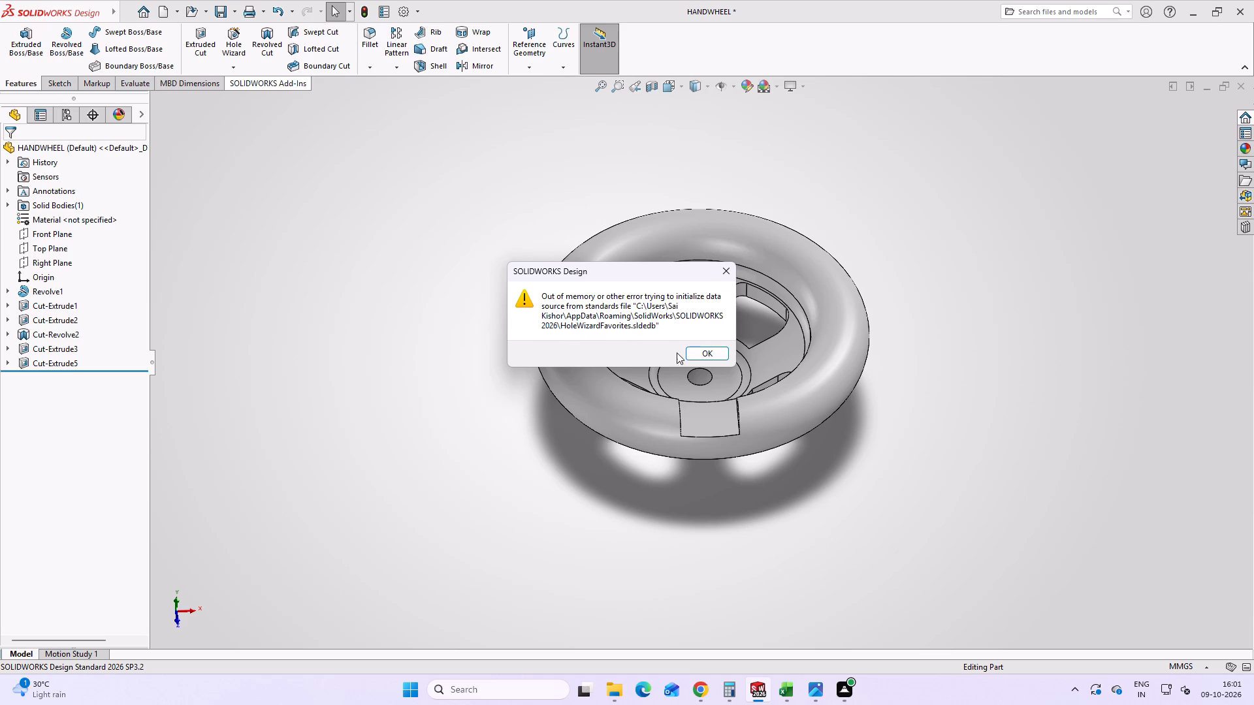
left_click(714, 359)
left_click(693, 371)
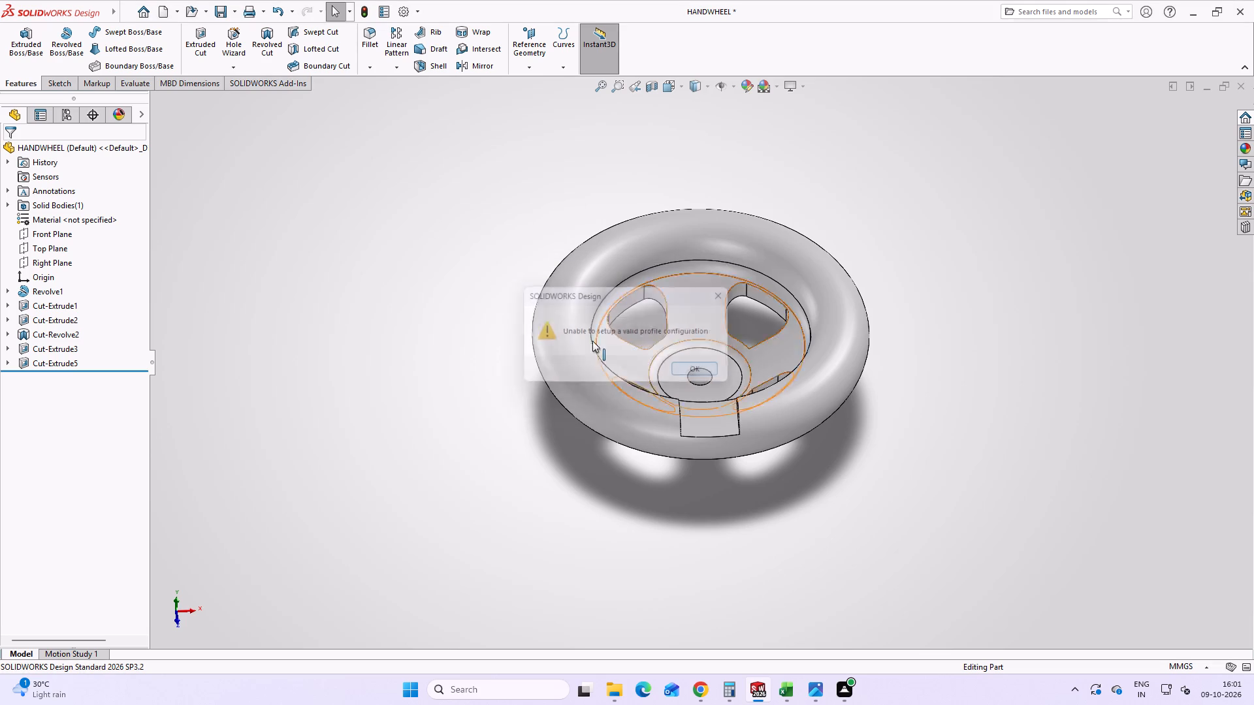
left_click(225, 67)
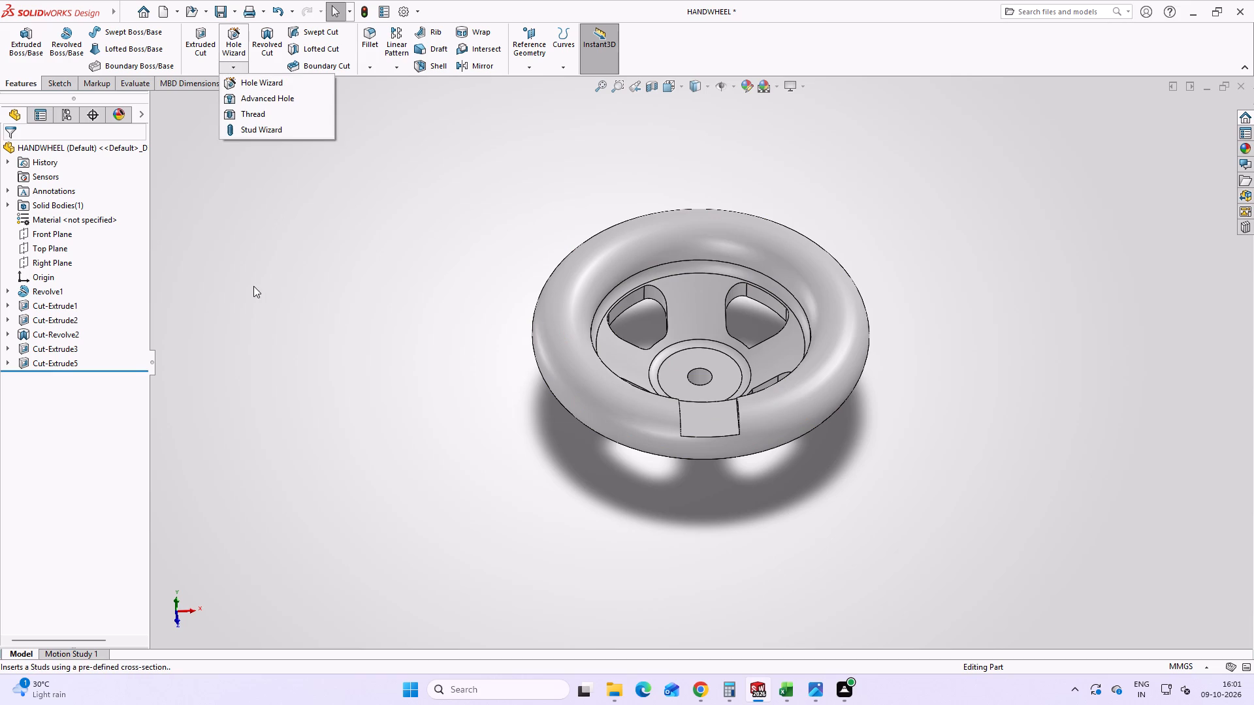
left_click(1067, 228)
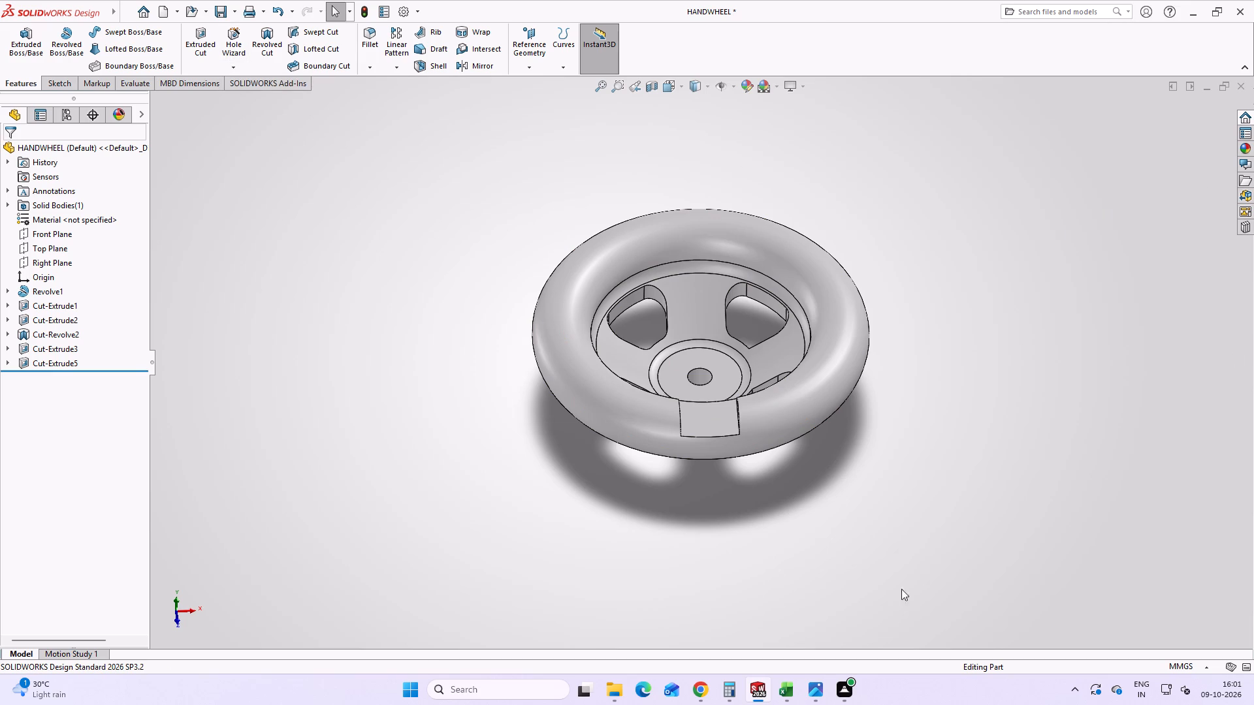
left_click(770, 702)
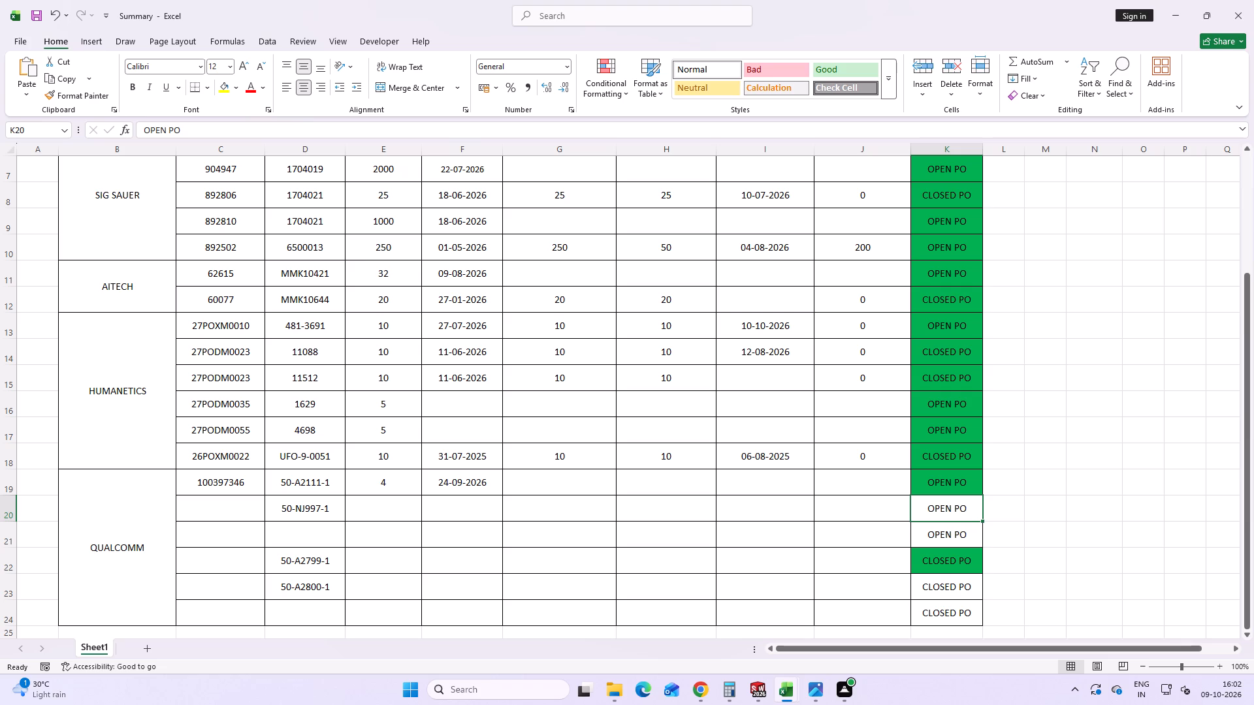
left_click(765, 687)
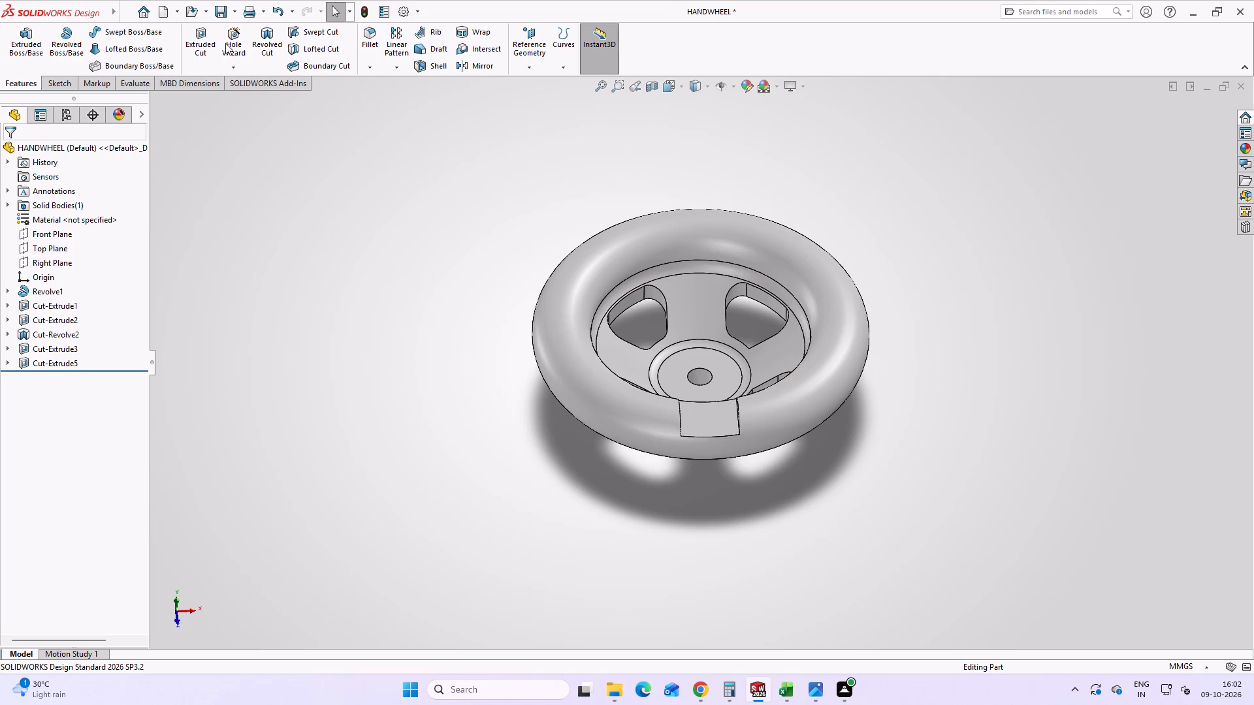
Start a sketch on the rim's flat and draw a vertical centerline about 71 mm long from the hub bore's centre past the rim.
left_click(690, 409)
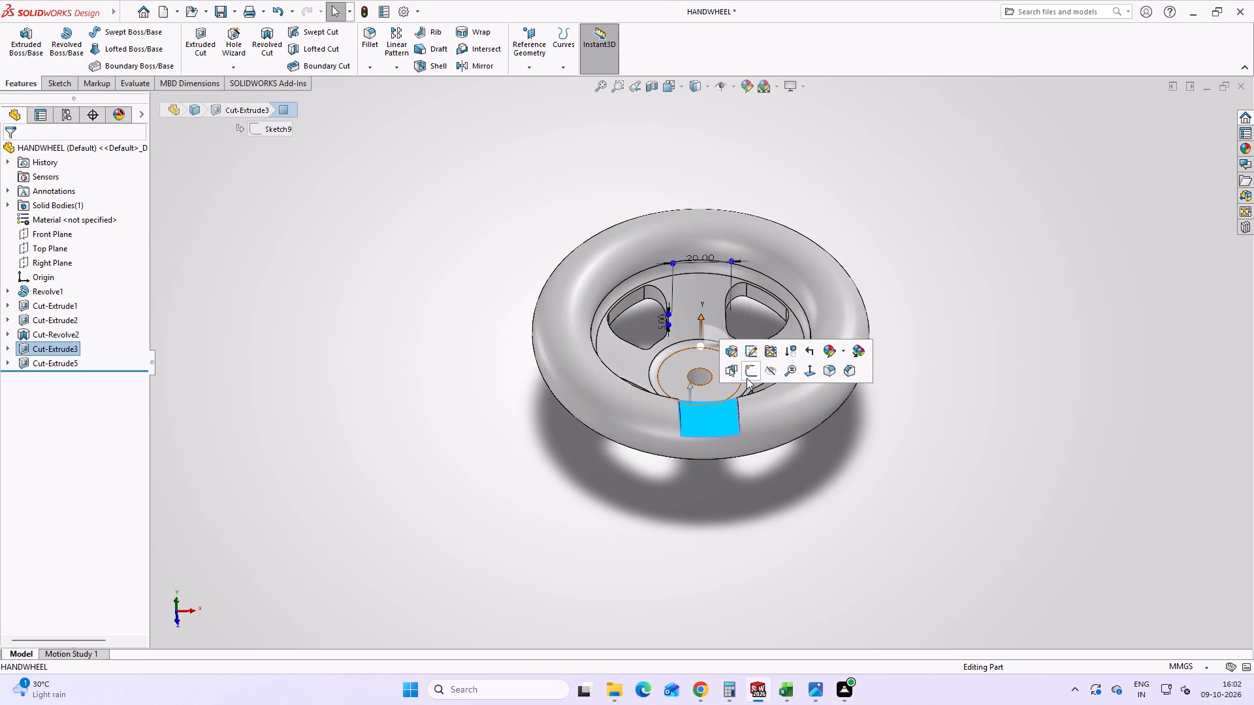
left_click(747, 378)
left_click(1023, 341)
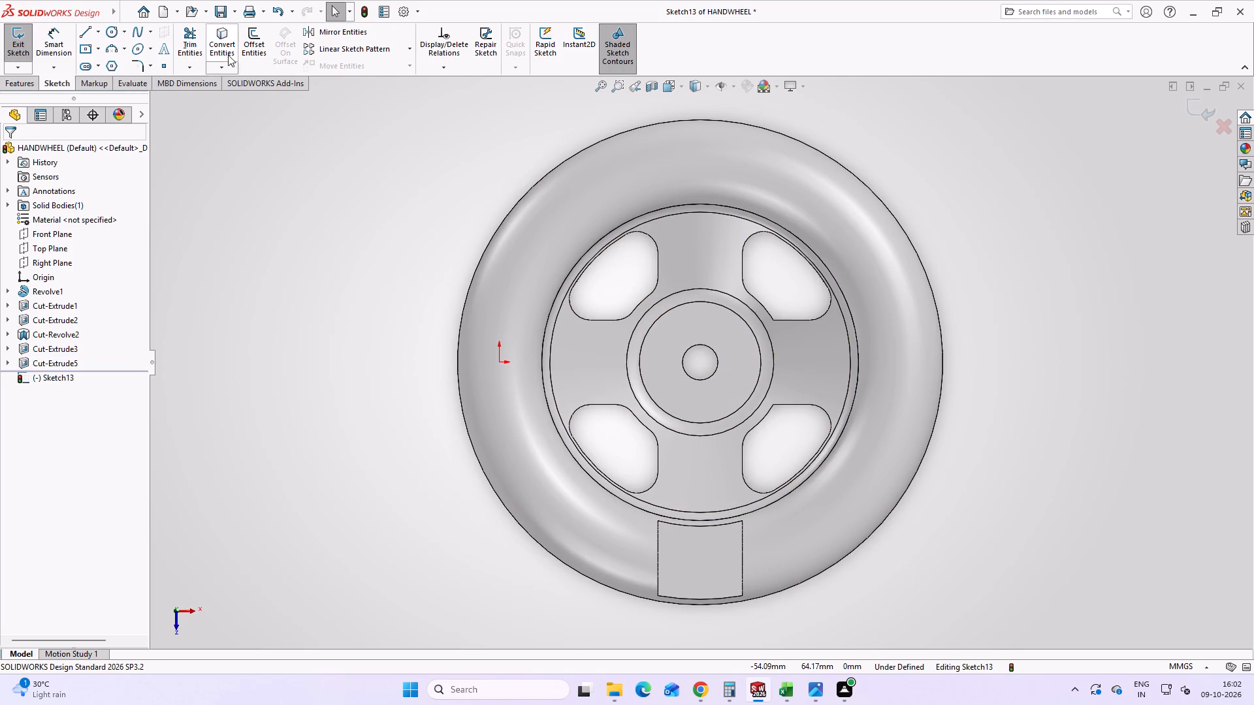
left_click(2, 81)
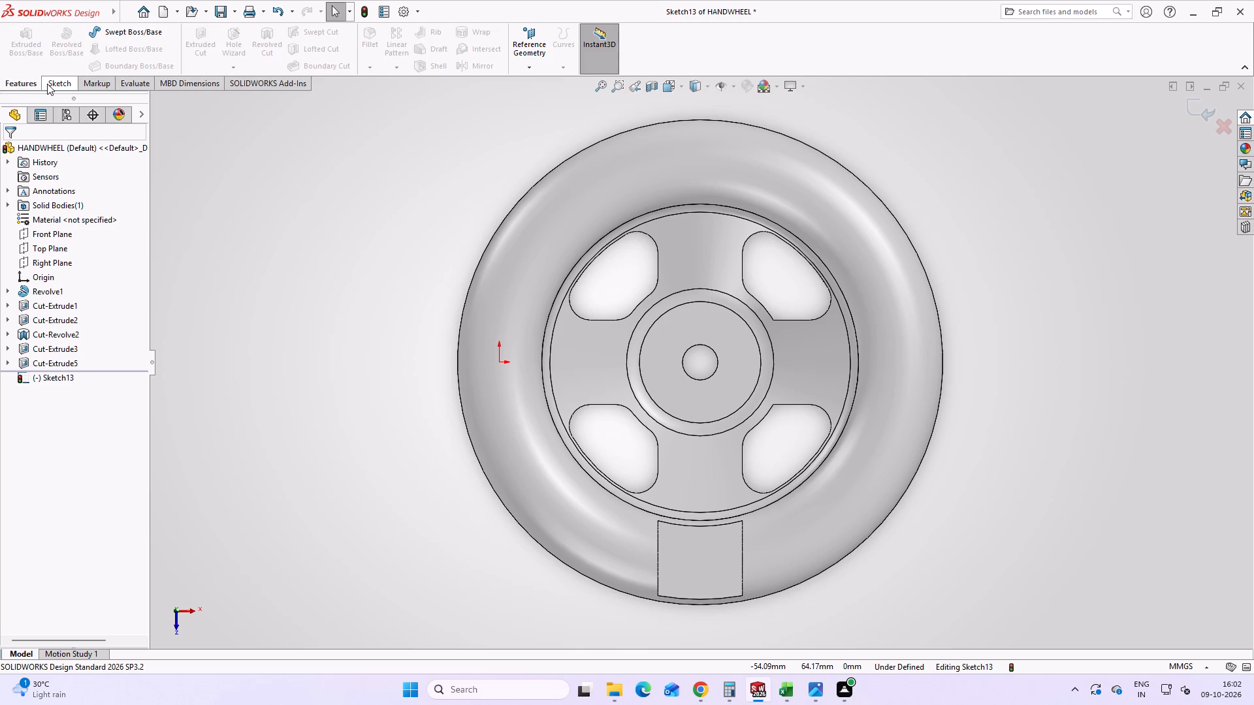
left_click(93, 87)
left_click(55, 89)
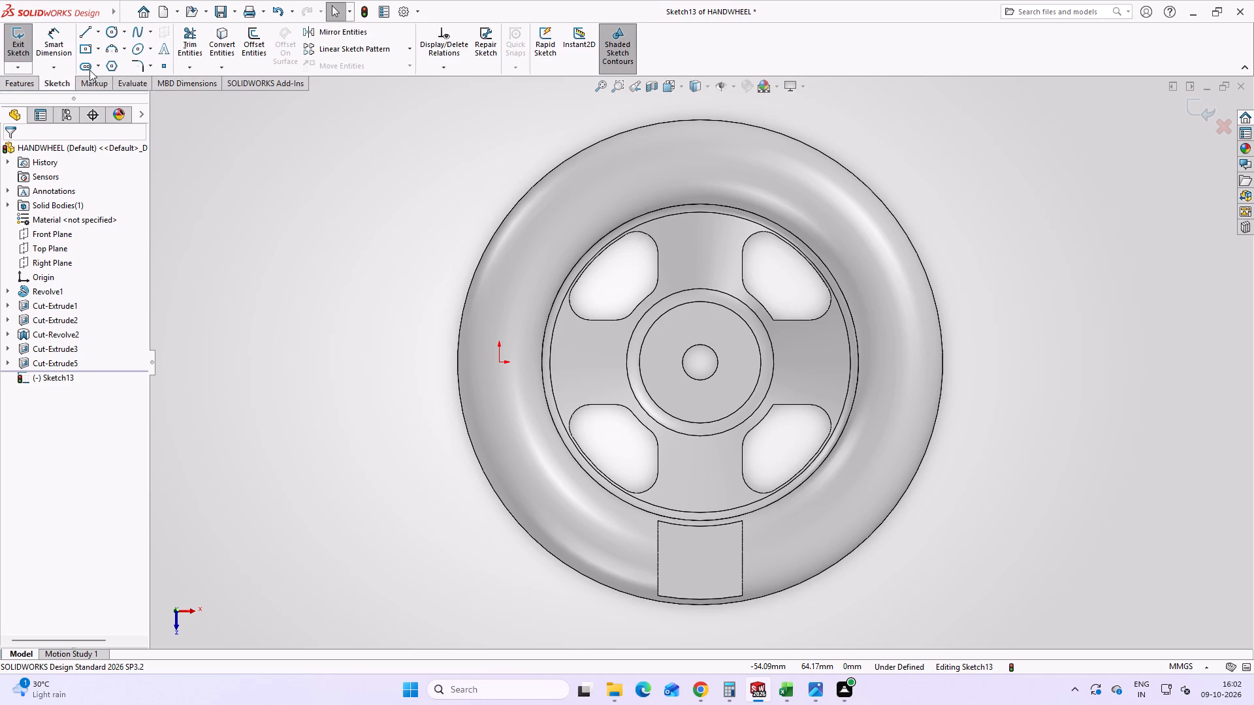
left_click(112, 30)
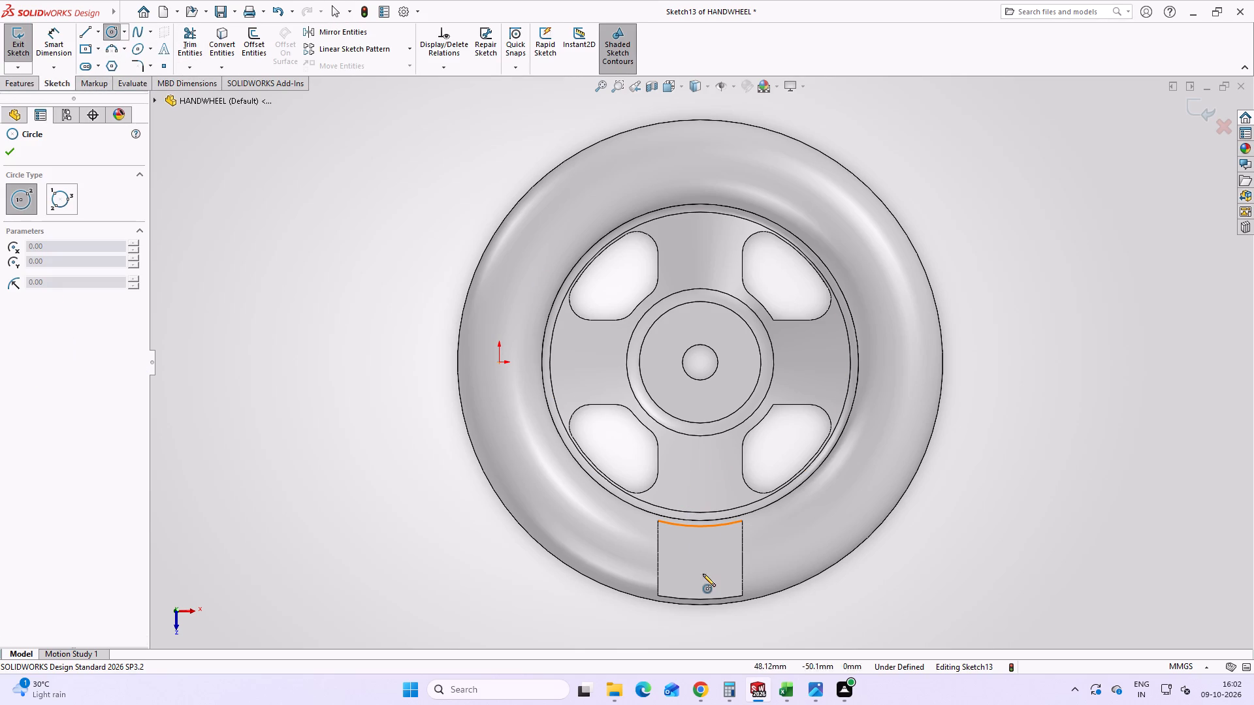
key("Escape")
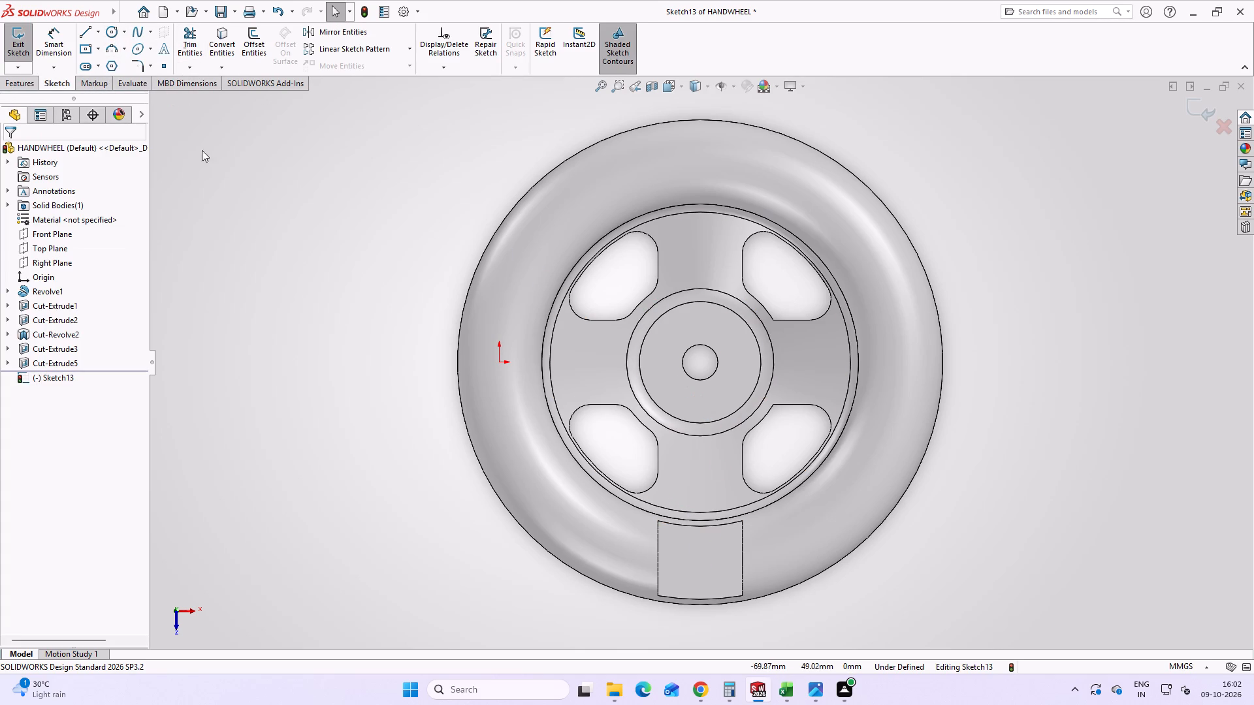
left_click(97, 33)
left_click(109, 64)
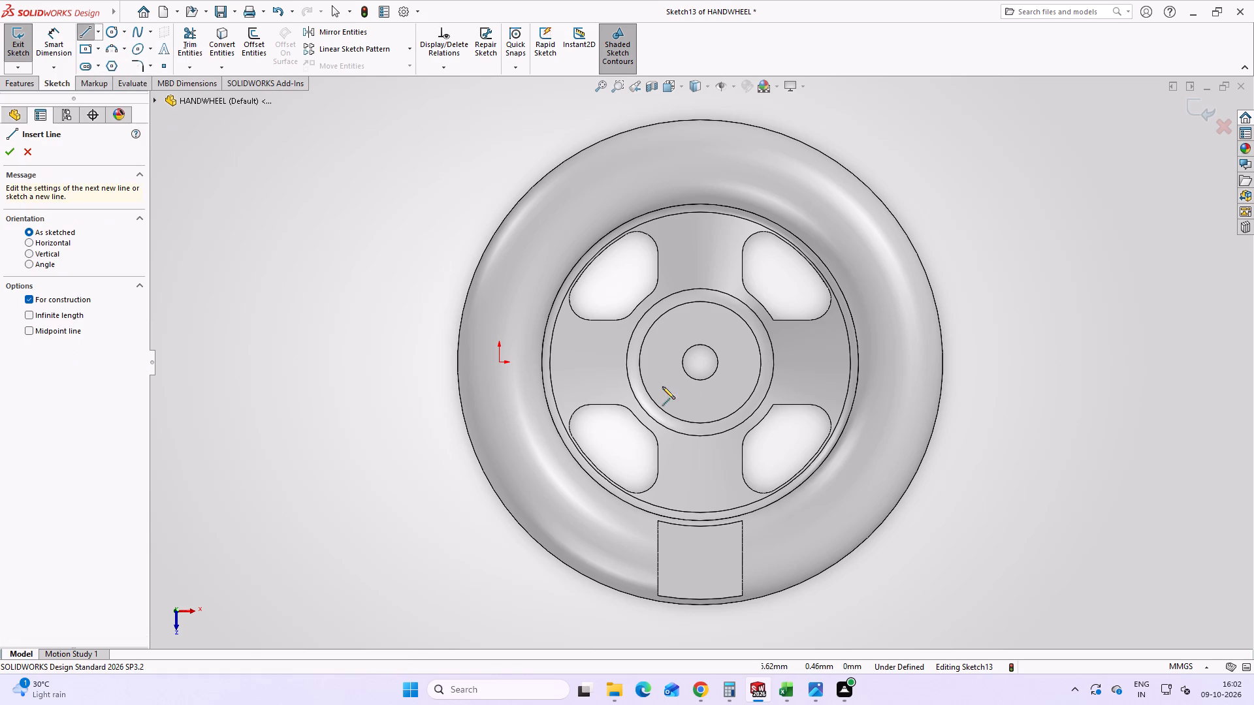
left_click(700, 364)
scroll(717, 533, "up", 2)
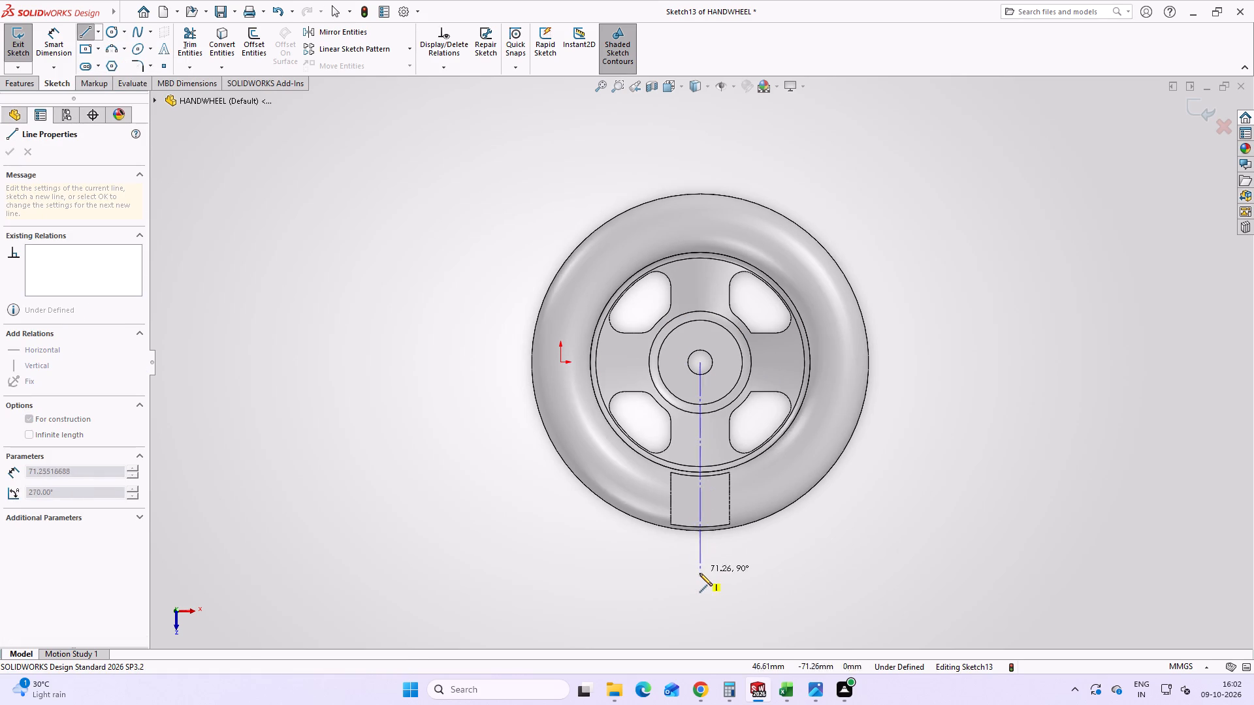
left_click(699, 574)
key("Escape")
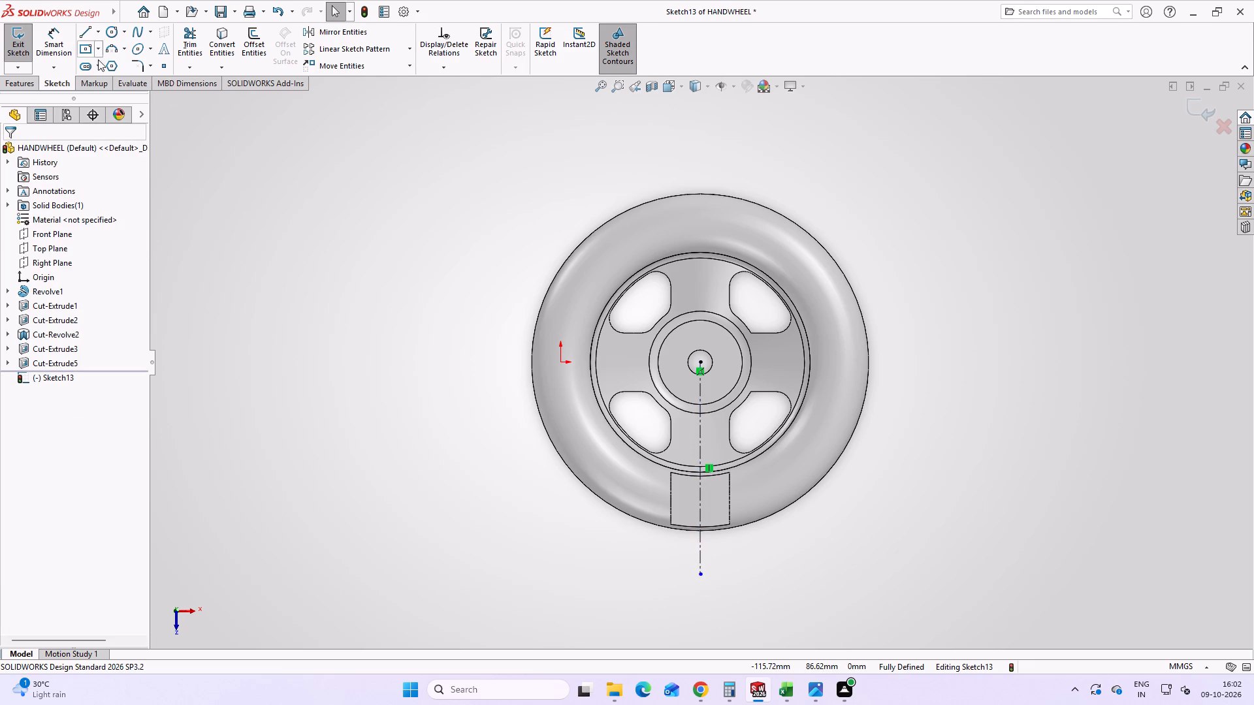
Sketch a circle about 7.6 mm in diameter centred on the vertical centerline within the rim's flat.
left_click(111, 33)
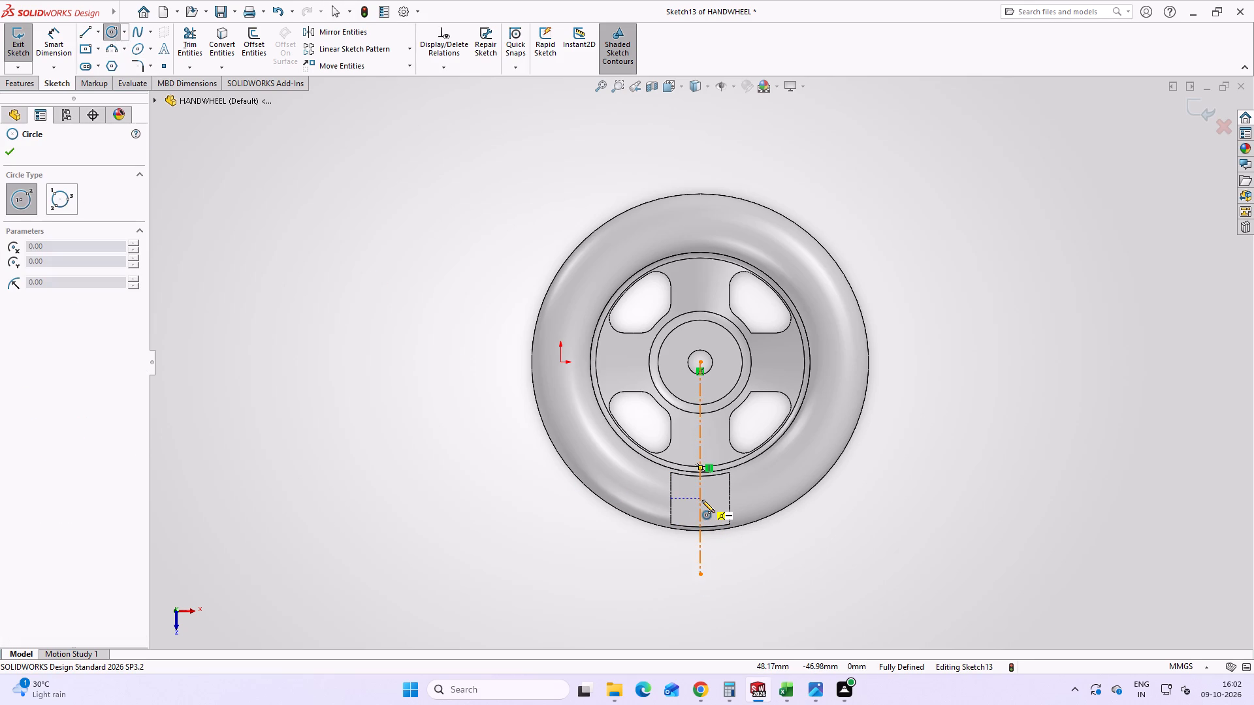
left_click(702, 500)
left_click(711, 496)
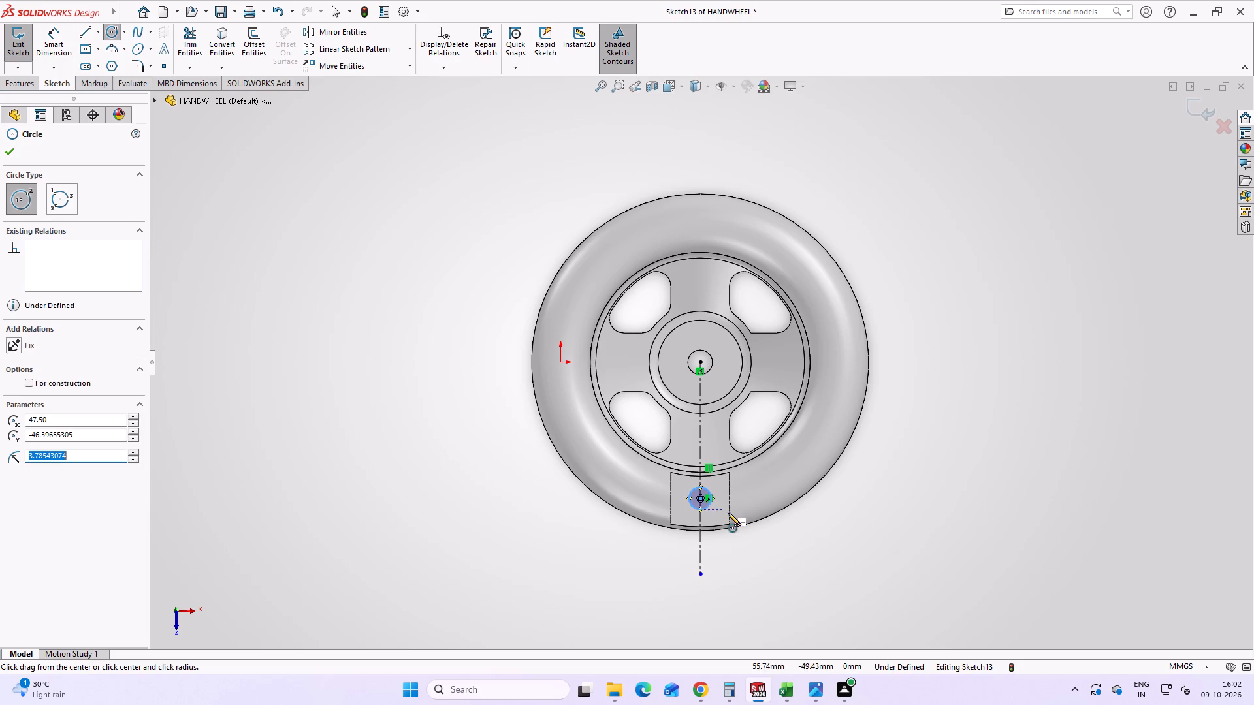
left_click(818, 692)
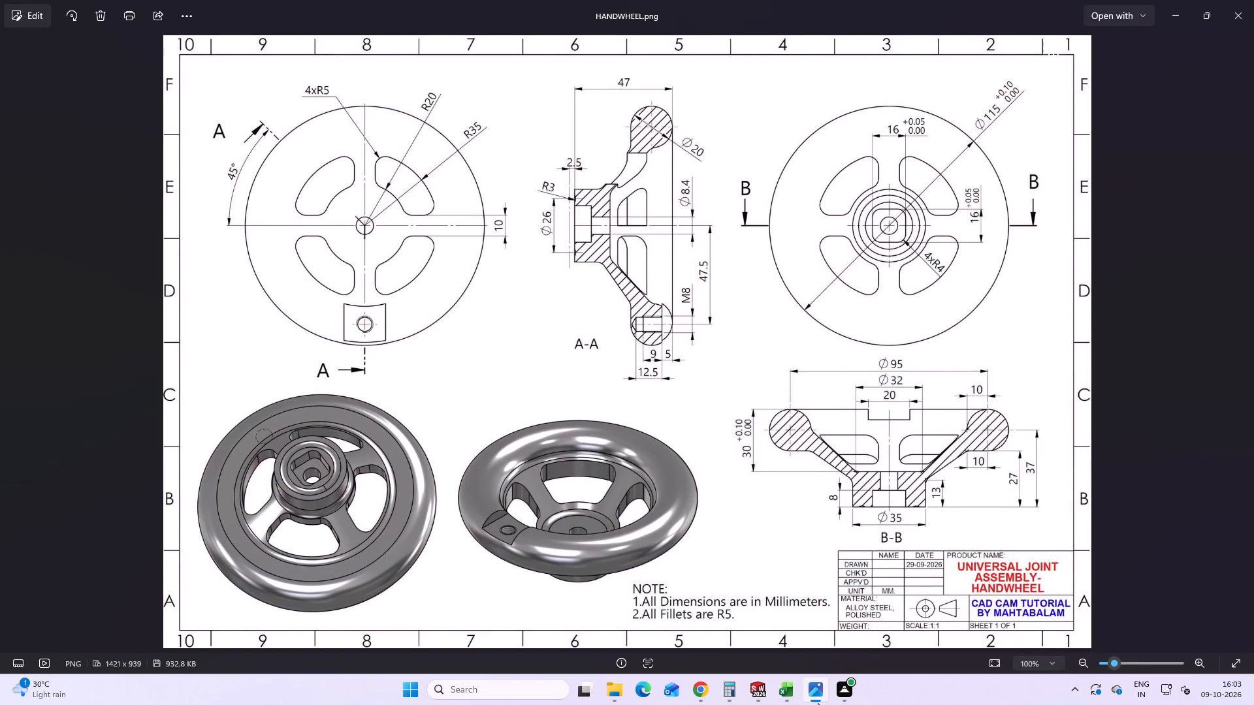
left_click(818, 704)
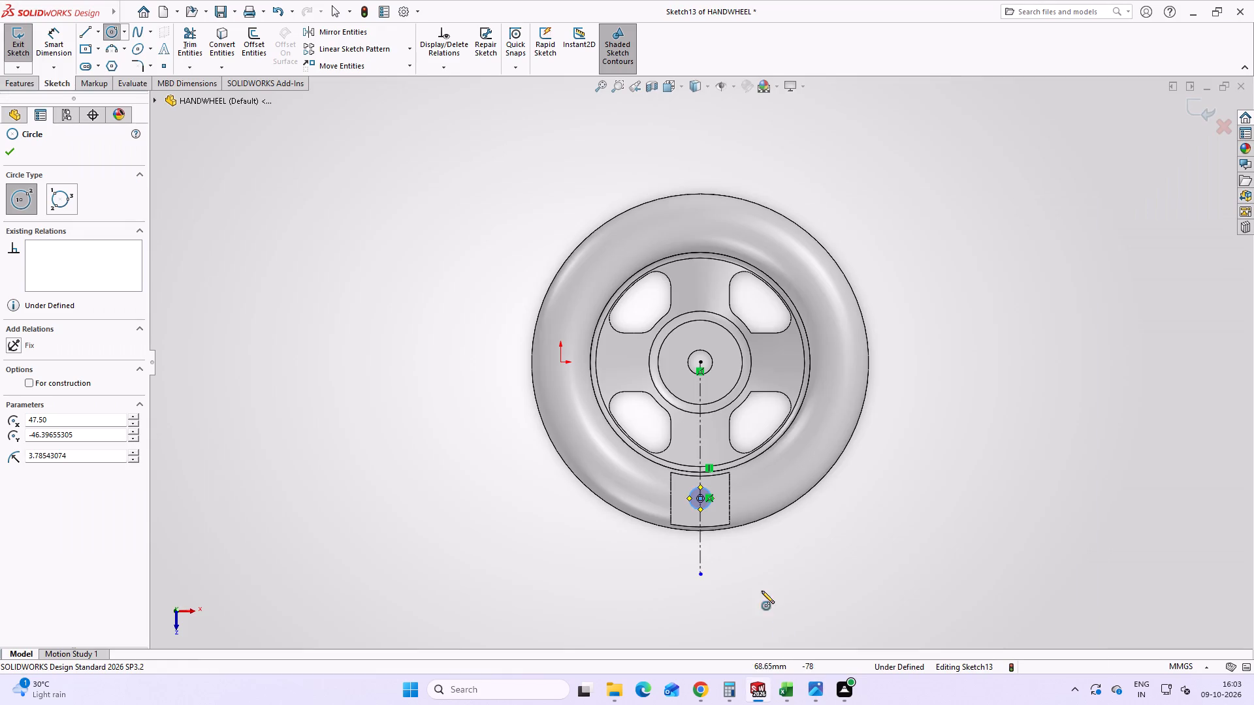
key("Escape")
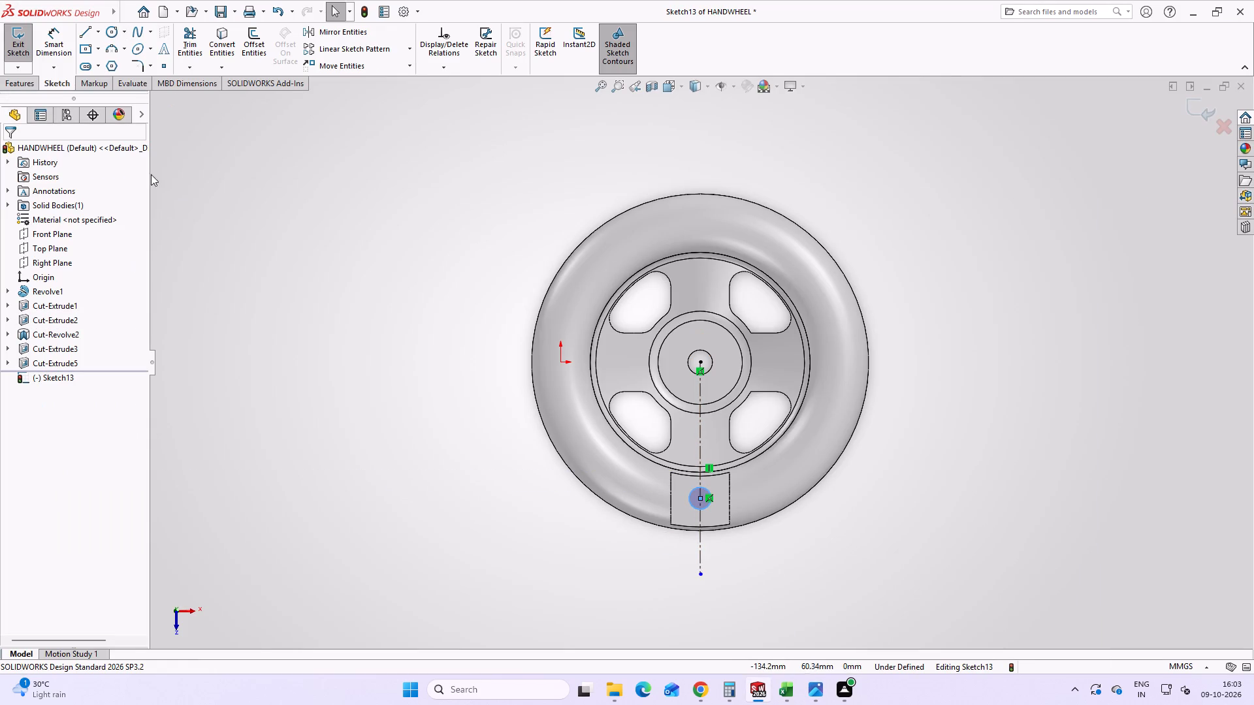
Dimension the circle on the rim's flat to a diameter of 6.8 mm.
left_click(57, 33)
left_click(705, 485)
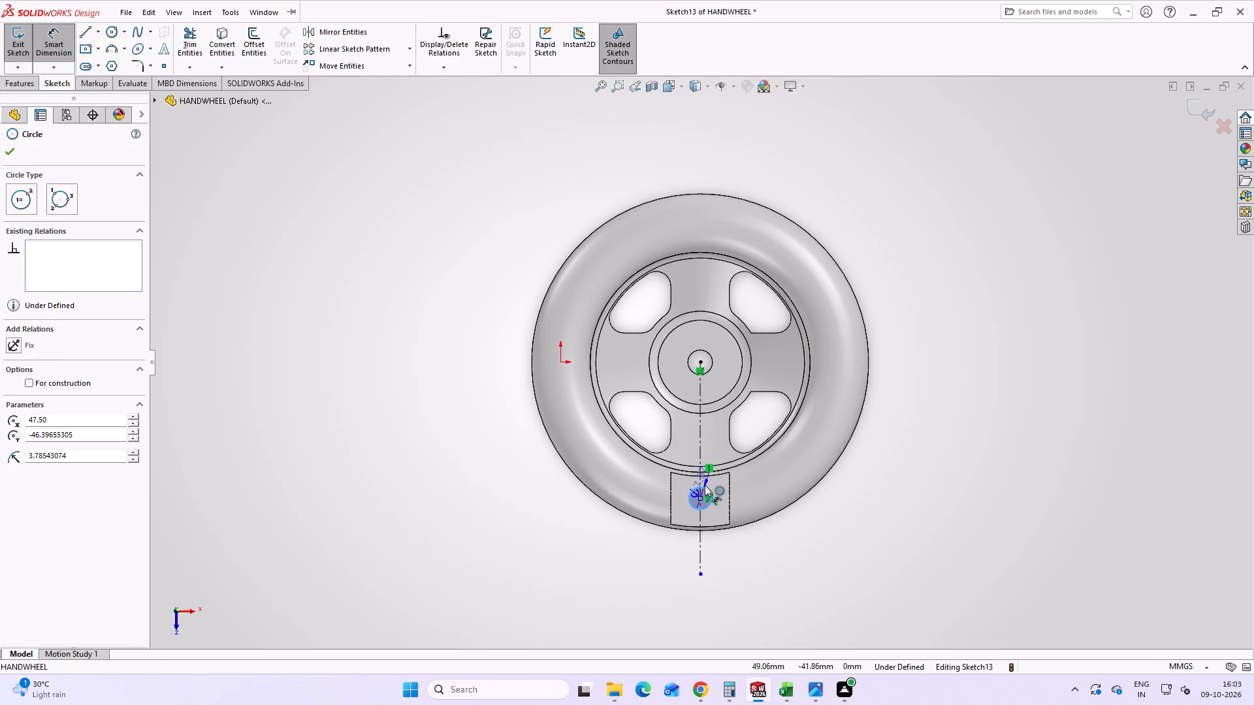
left_click(815, 552)
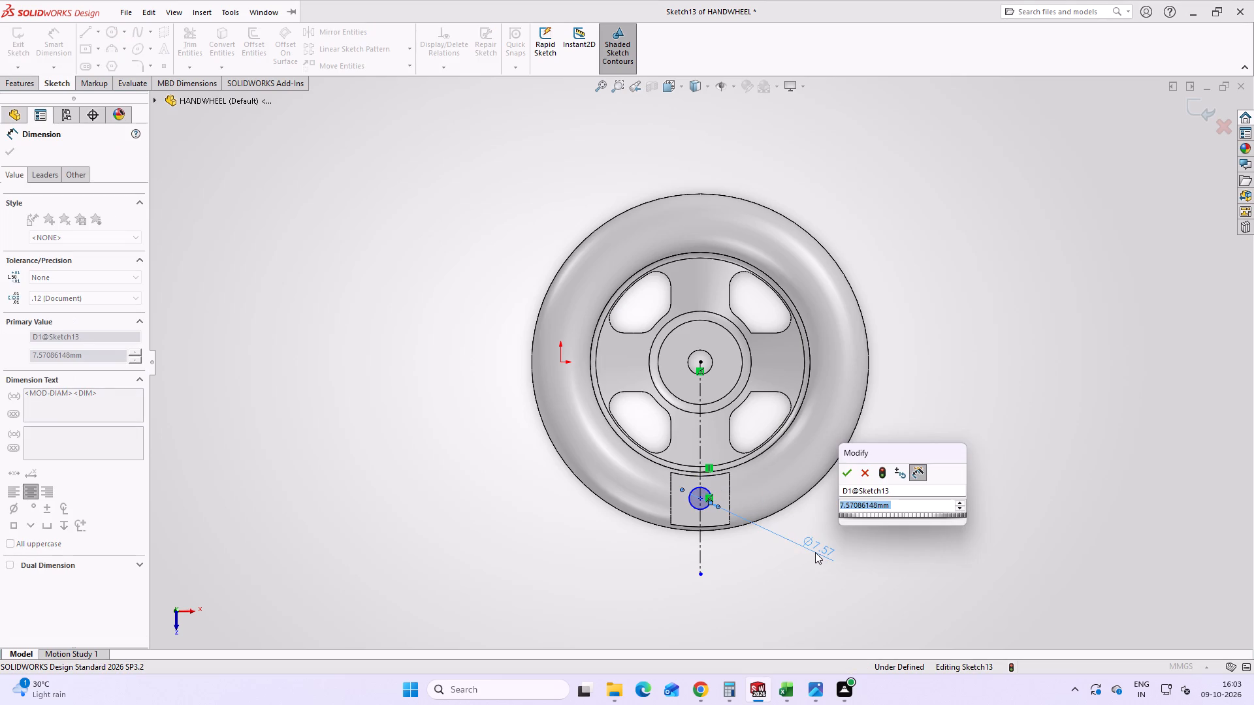
type("6.")
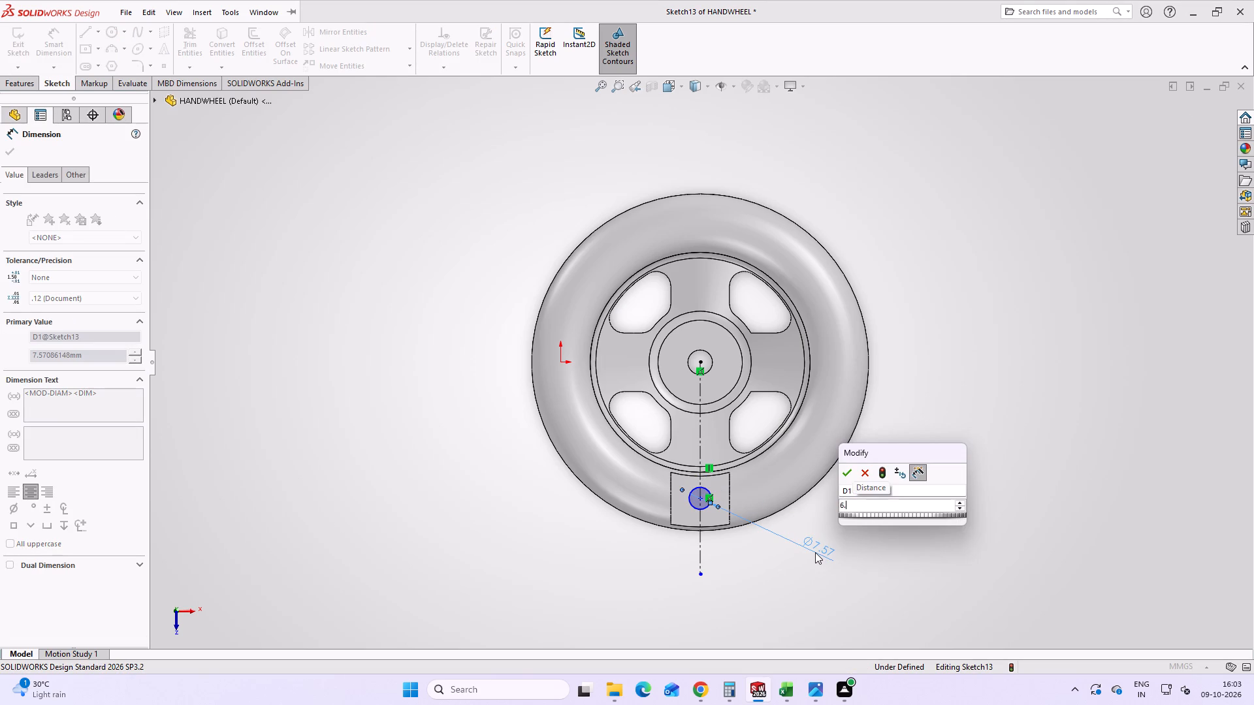
key("8")
key("Return")
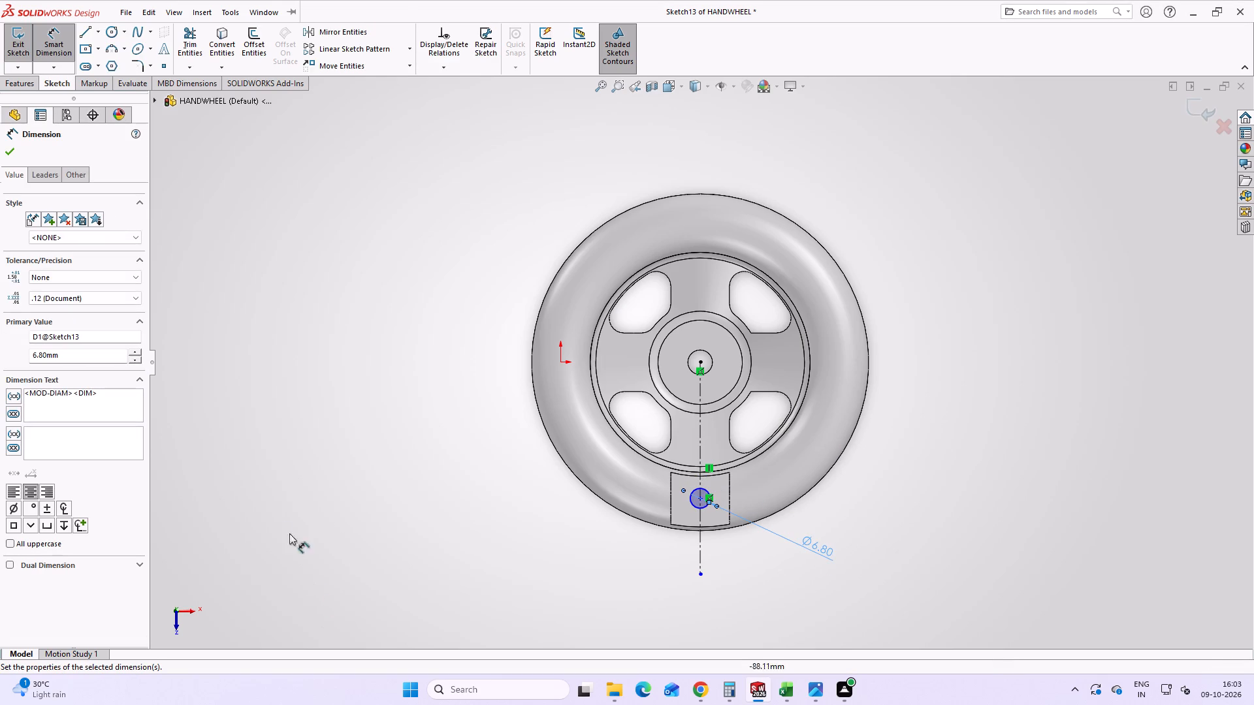
left_click(7, 153)
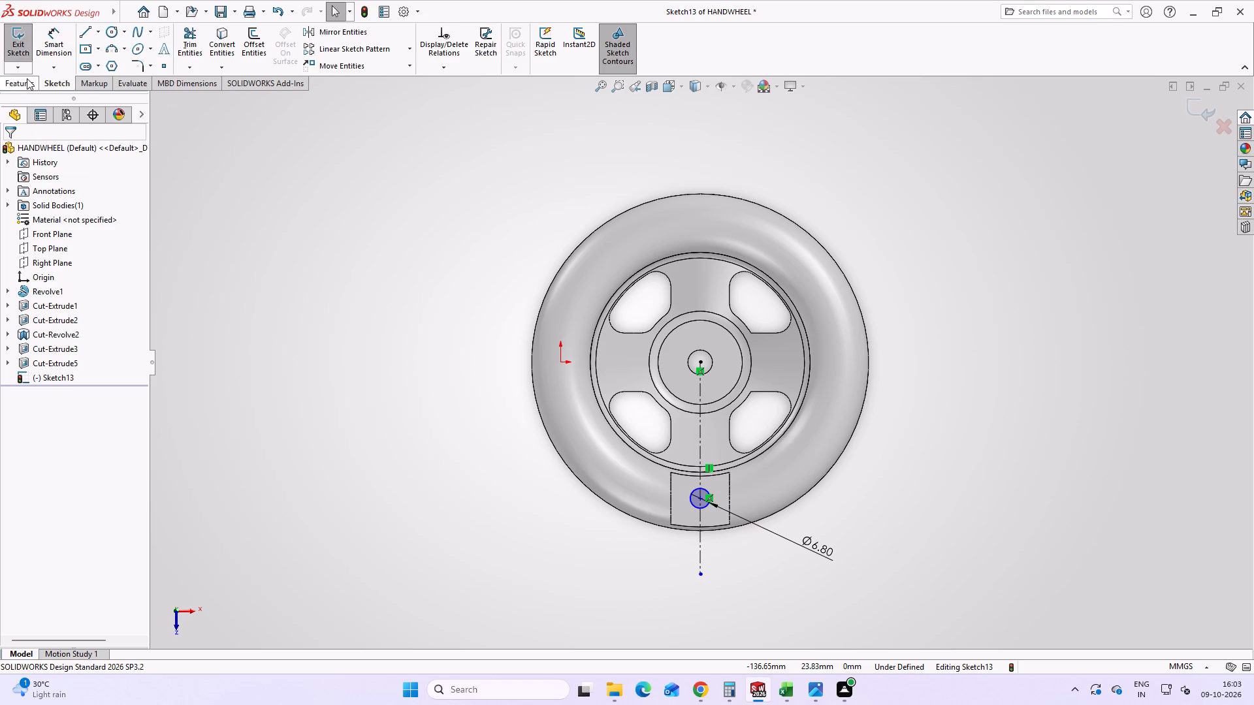
Extrude-cut the circle blind to a depth of 12.5 mm into the rim.
left_click(27, 78)
left_click(195, 40)
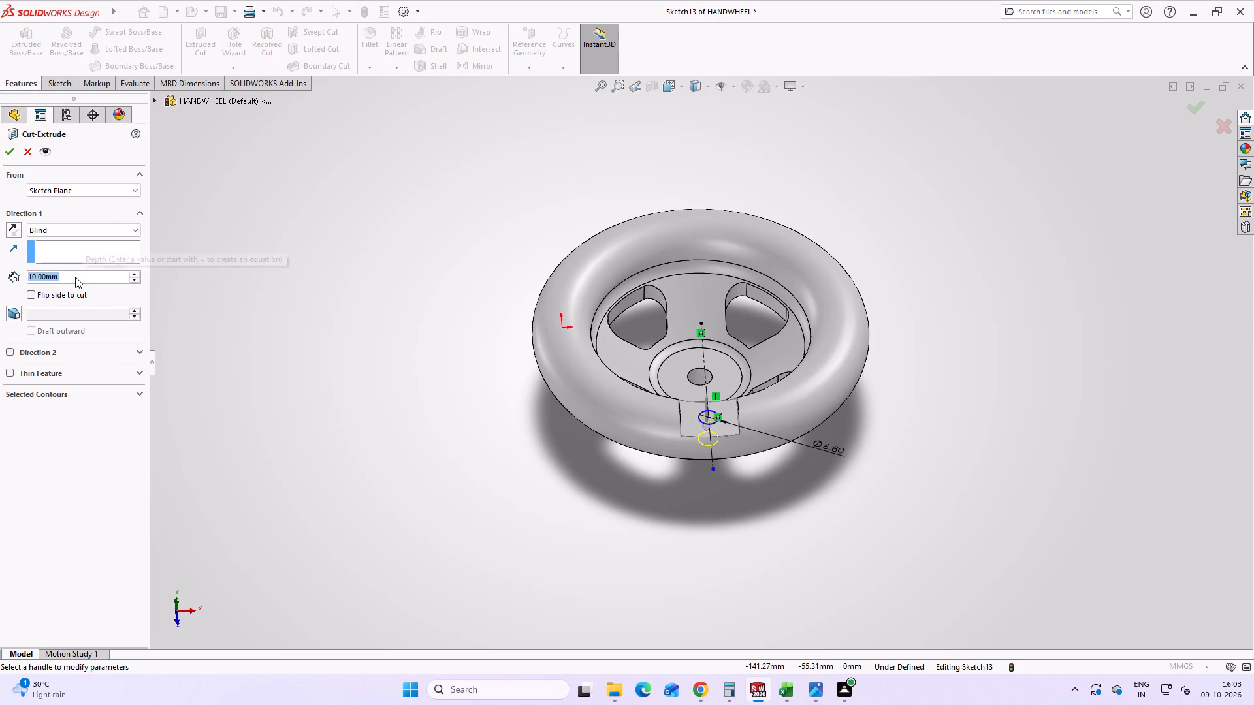
type("12.5")
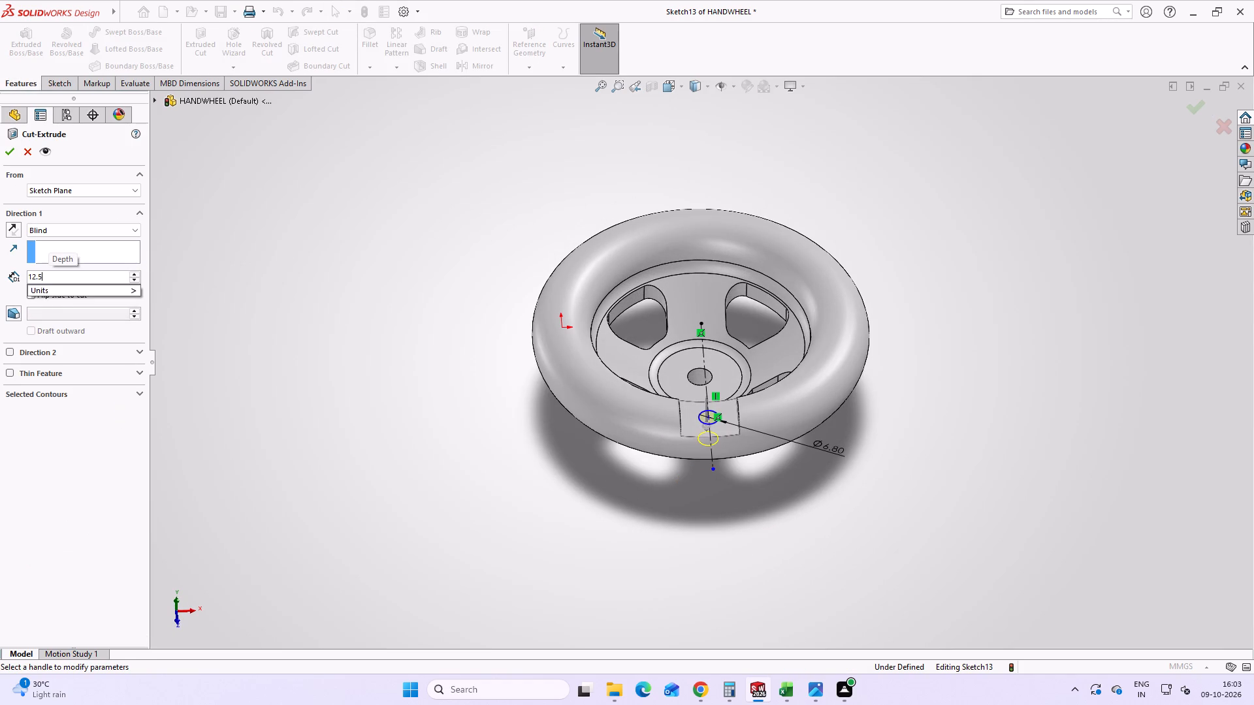
key("Return")
left_click(10, 152)
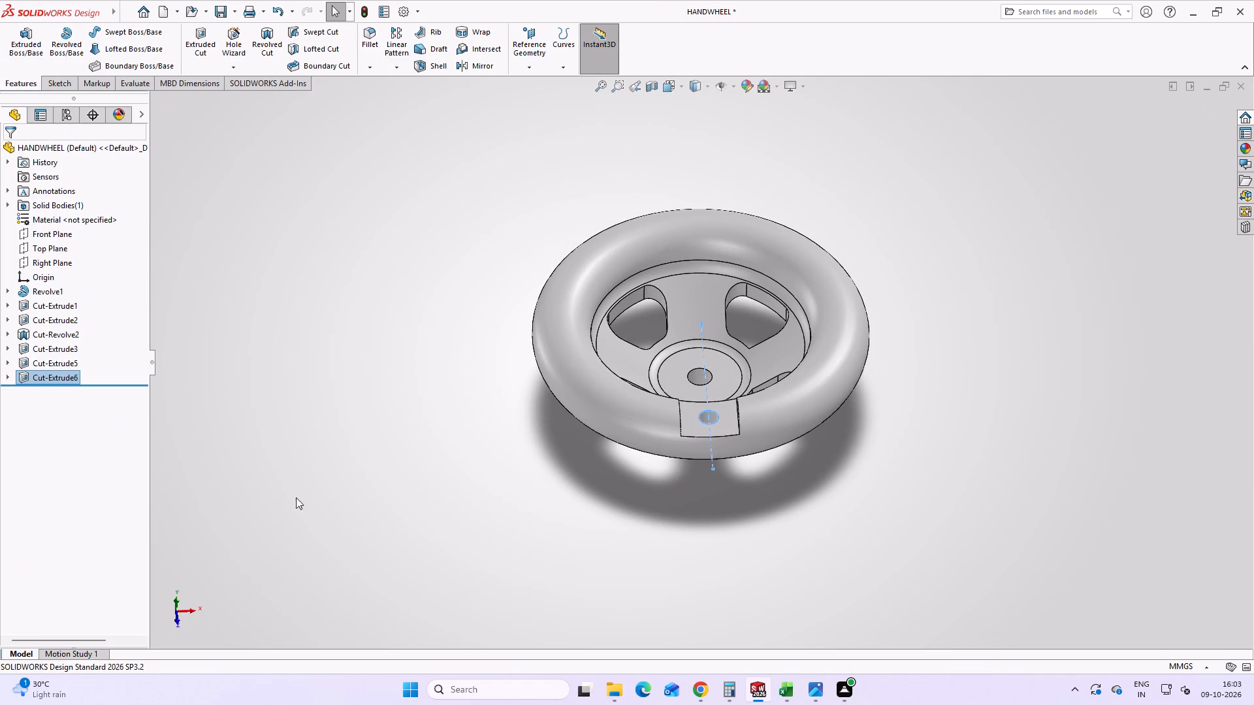
left_click(313, 495)
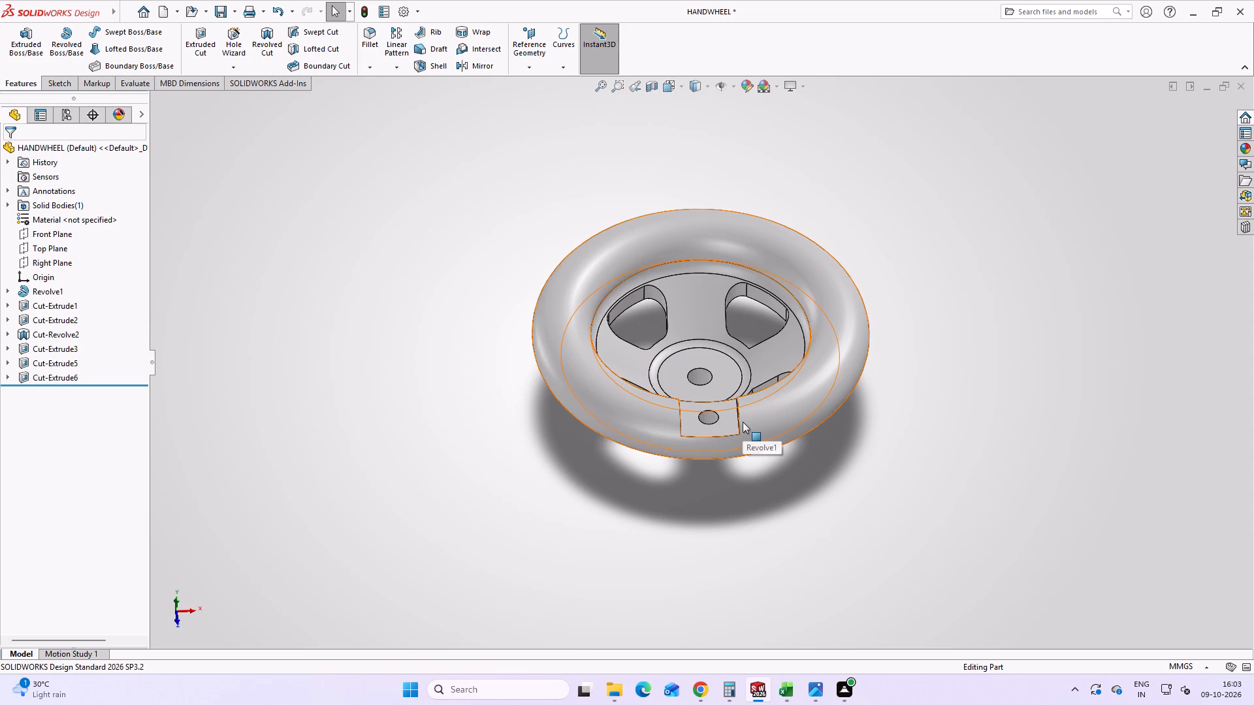
Examine the hole in the rim's flat and compare it with the threaded hole shown in the handwheel reference drawing.
scroll(731, 421, "down", 3)
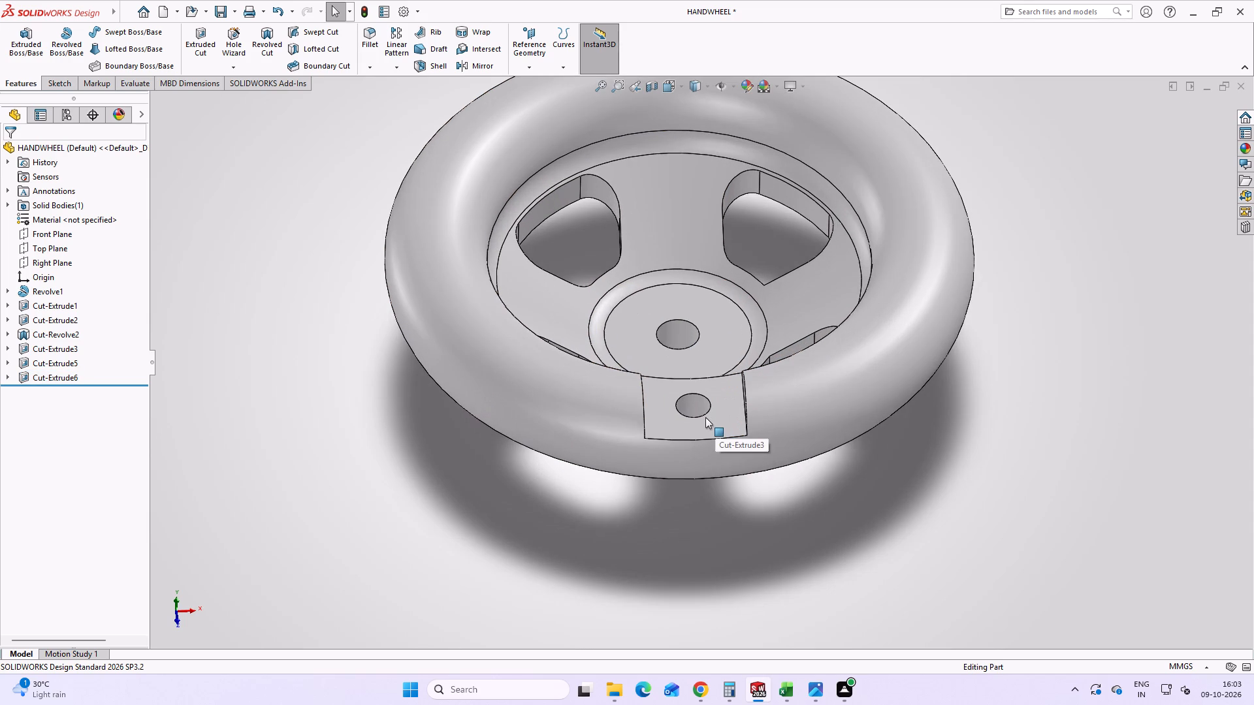
left_click(225, 69)
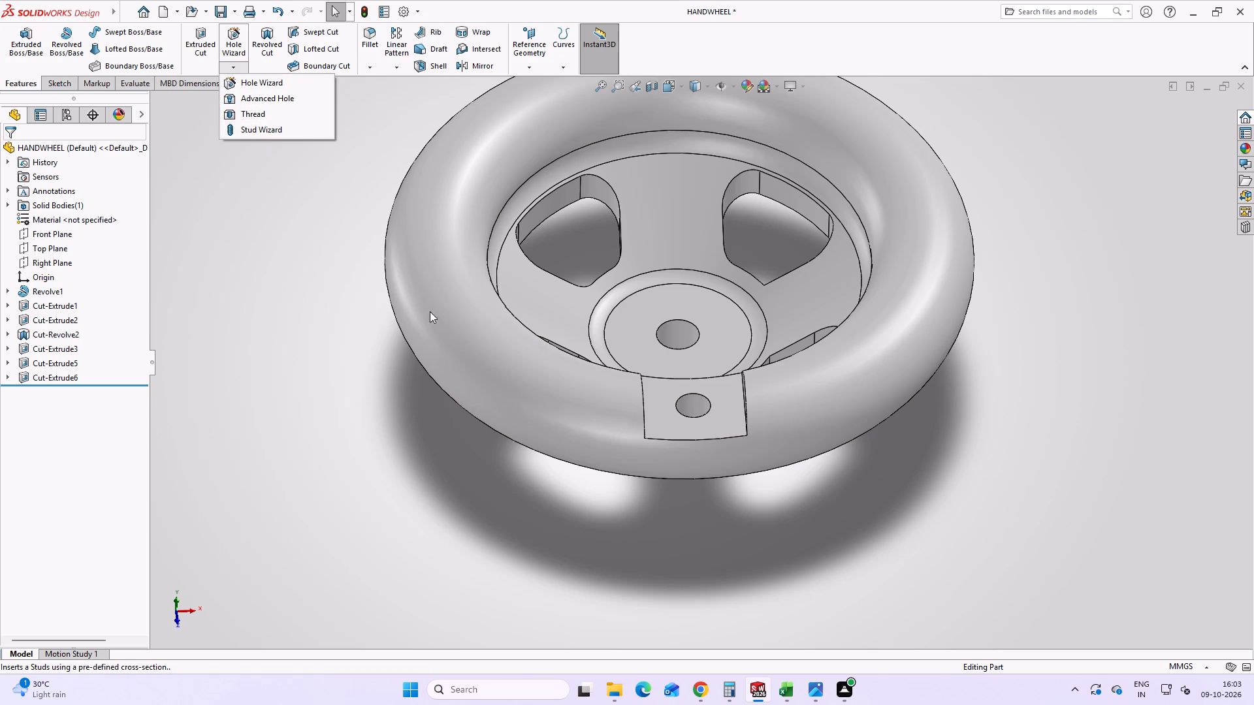
left_click(814, 700)
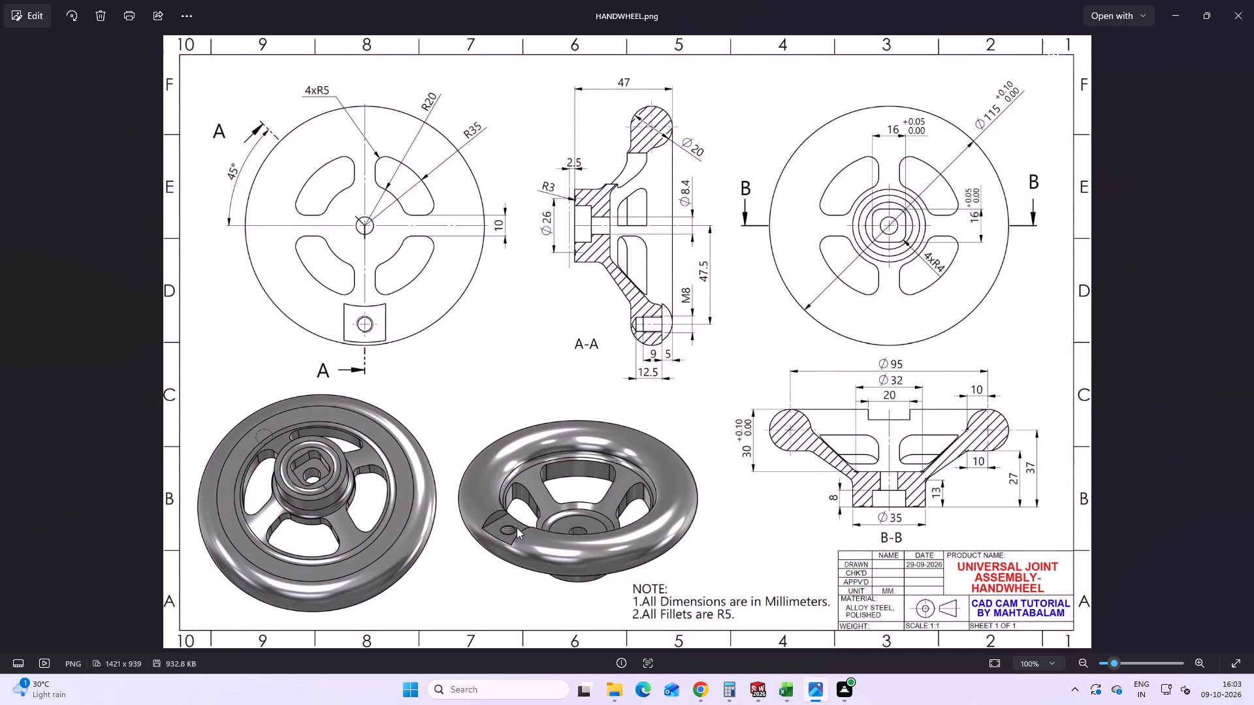
scroll(548, 537, "up", 4)
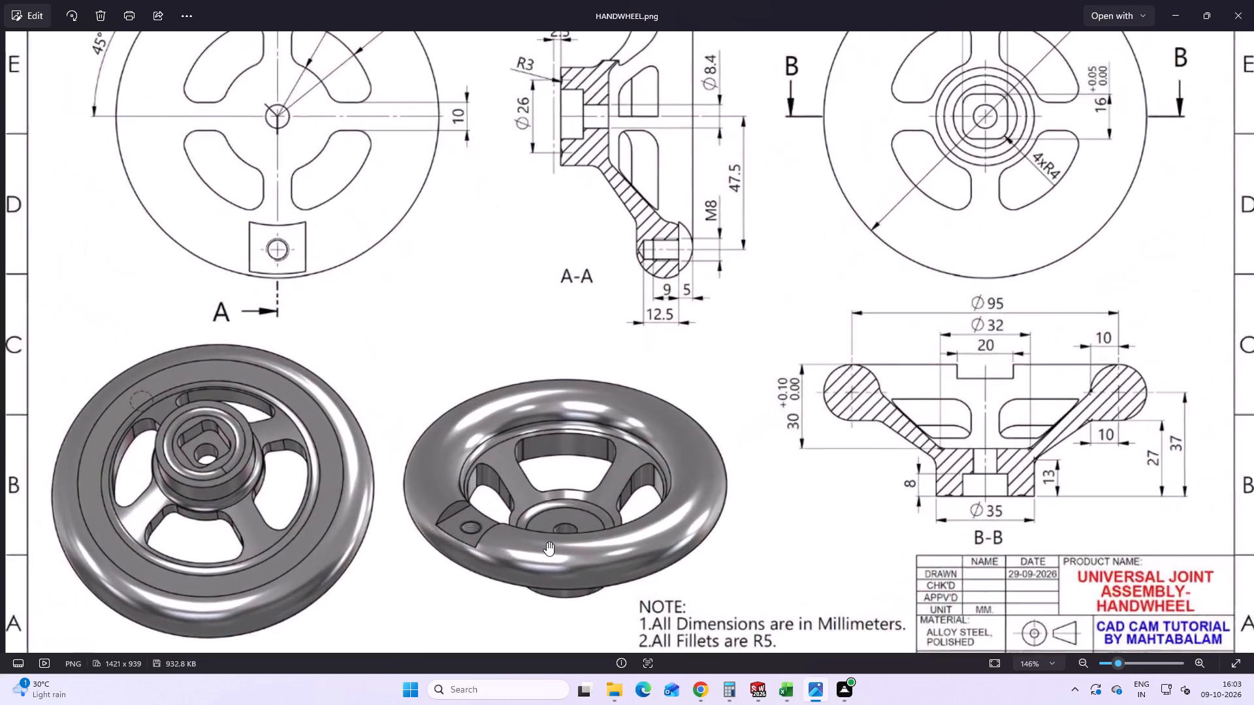
scroll(547, 542, "down", 2)
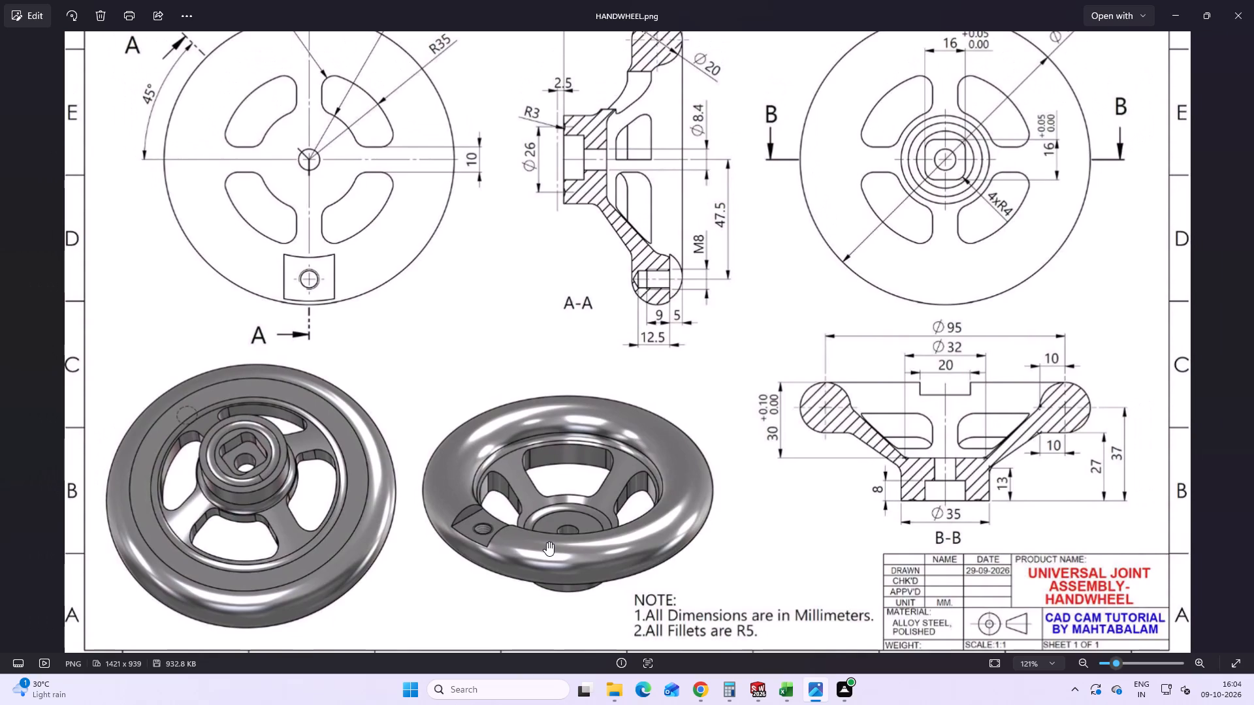
left_click(755, 695)
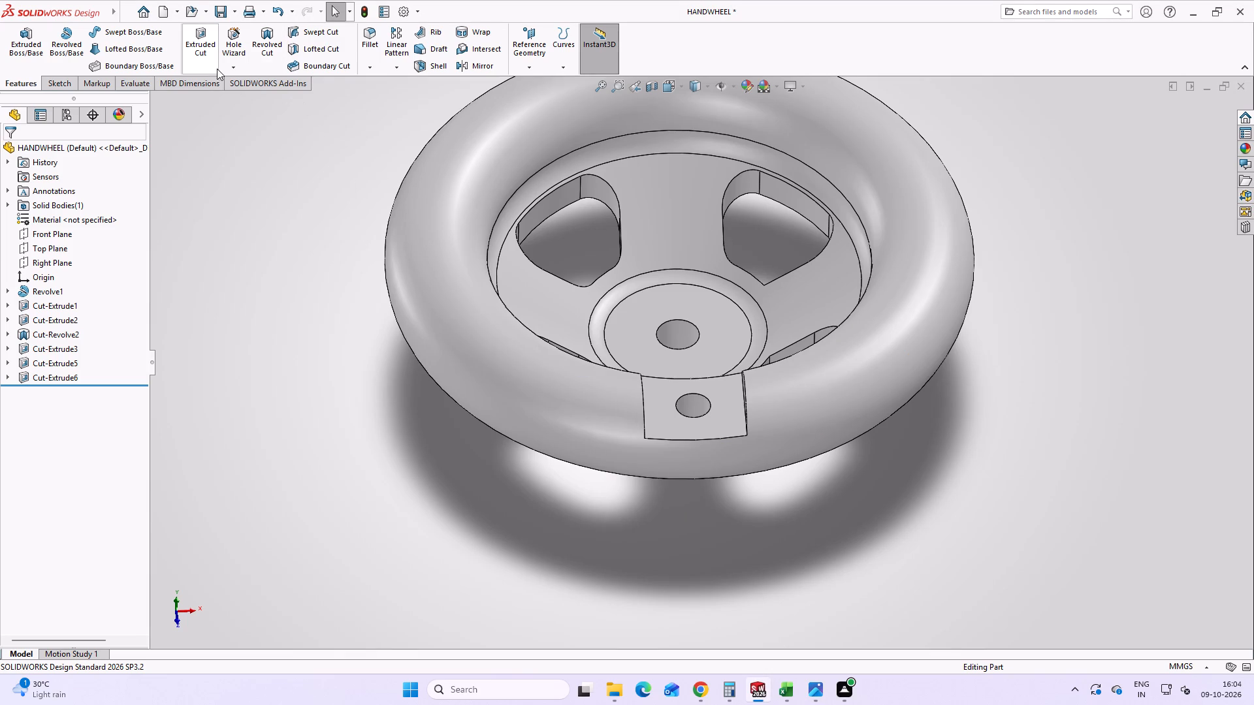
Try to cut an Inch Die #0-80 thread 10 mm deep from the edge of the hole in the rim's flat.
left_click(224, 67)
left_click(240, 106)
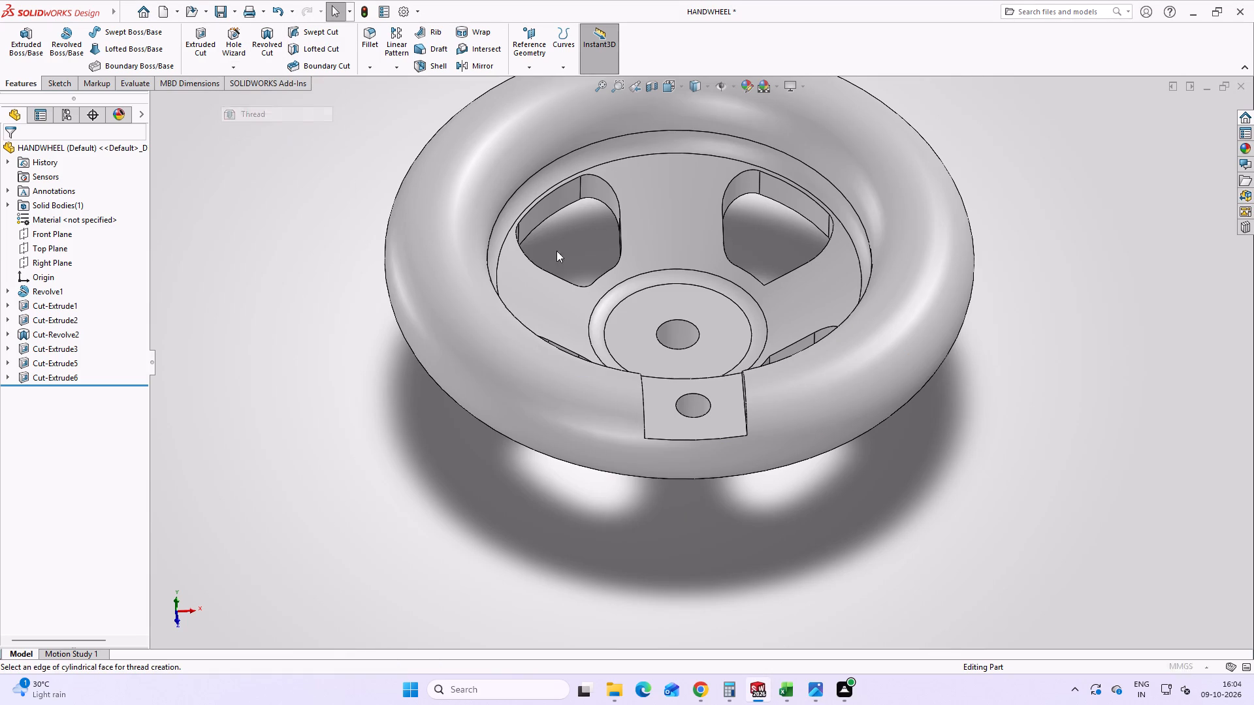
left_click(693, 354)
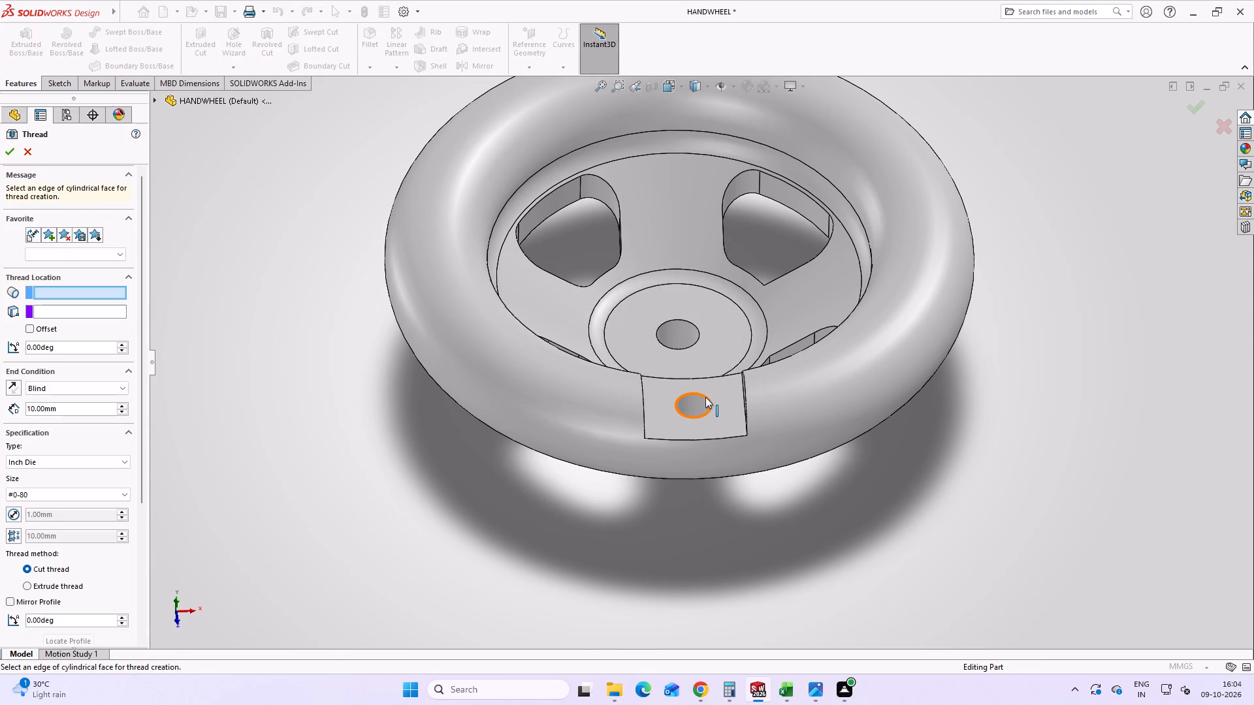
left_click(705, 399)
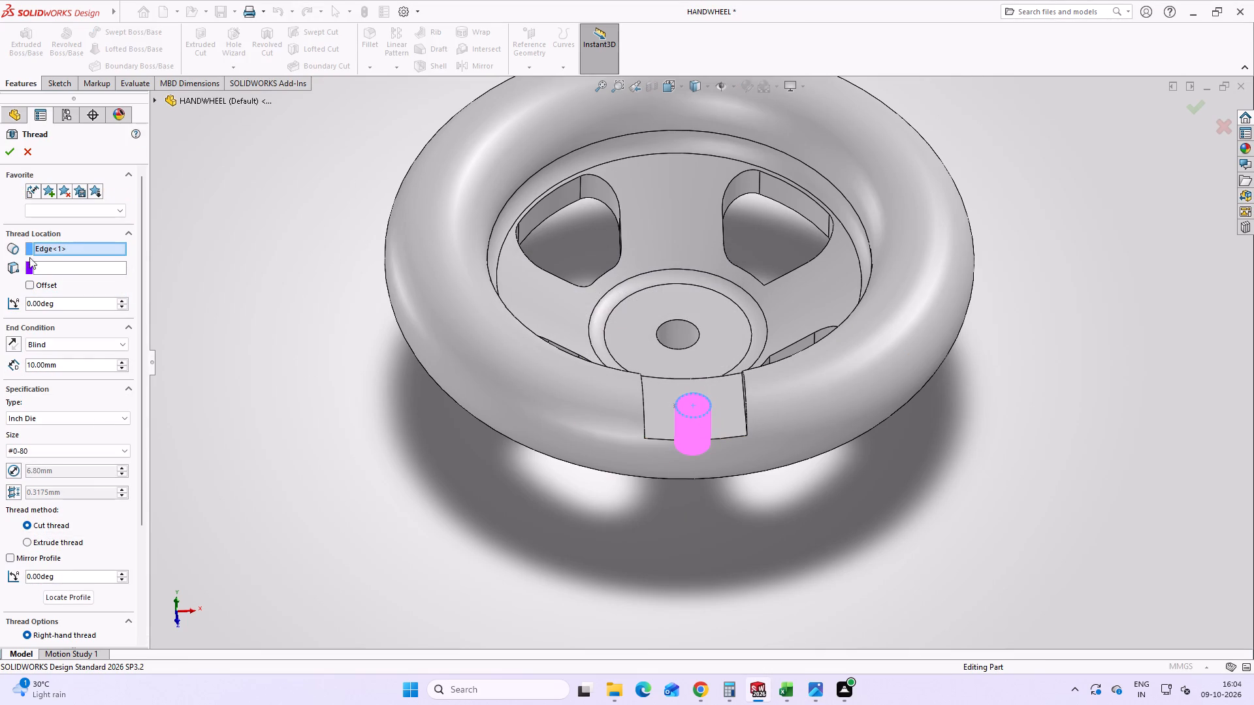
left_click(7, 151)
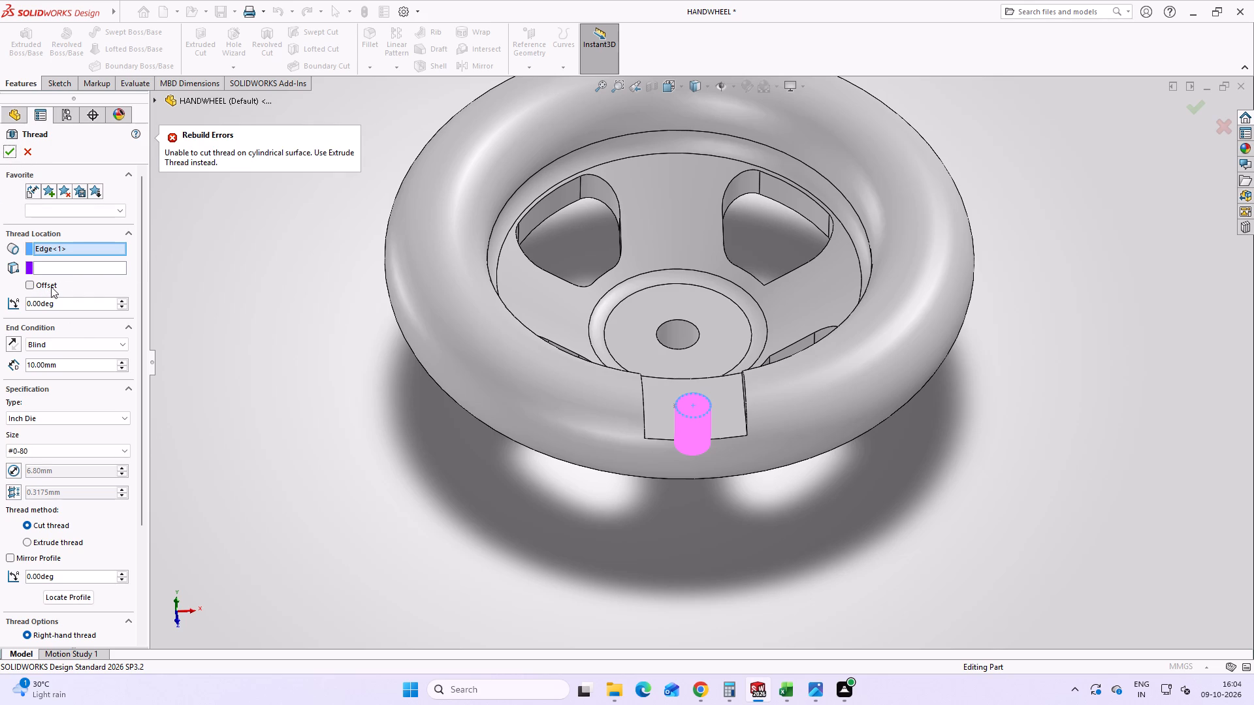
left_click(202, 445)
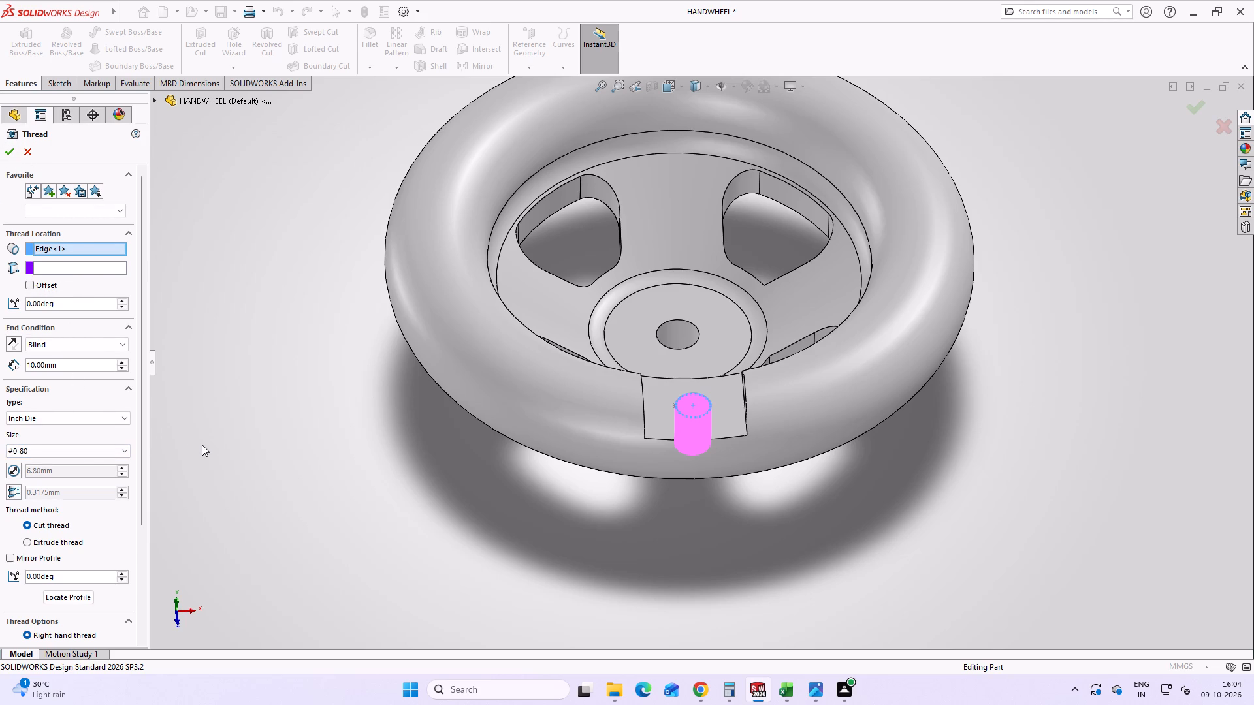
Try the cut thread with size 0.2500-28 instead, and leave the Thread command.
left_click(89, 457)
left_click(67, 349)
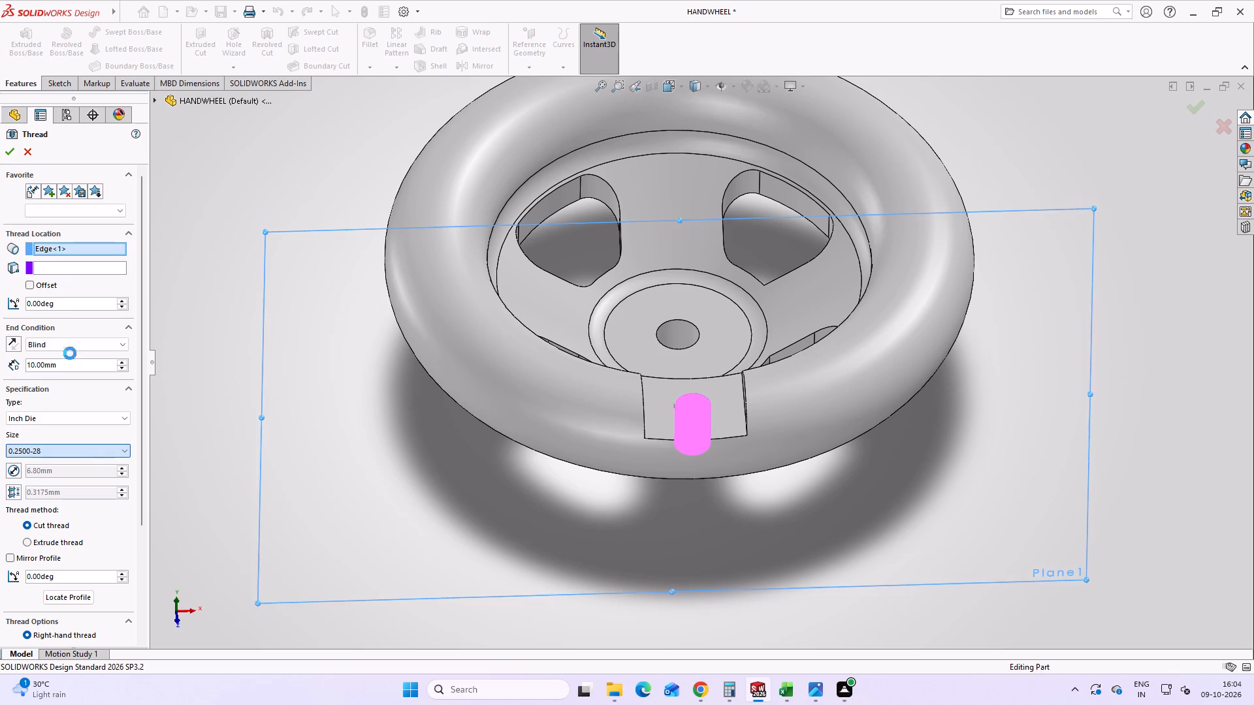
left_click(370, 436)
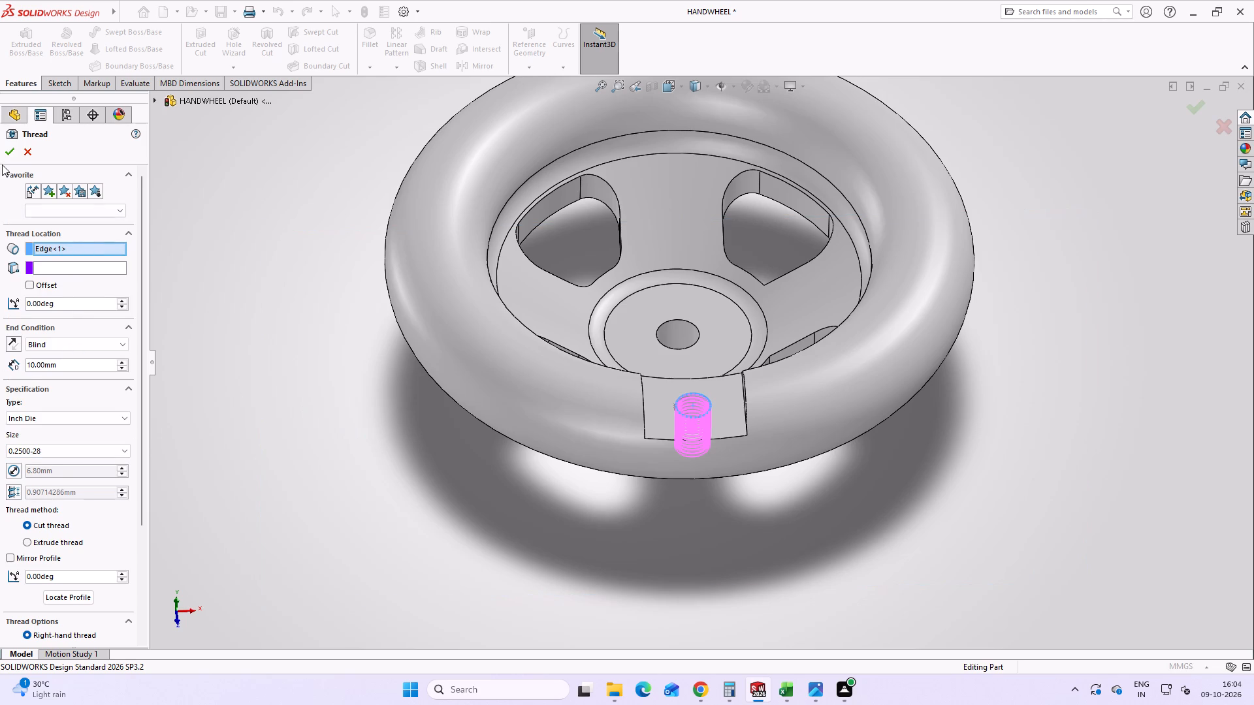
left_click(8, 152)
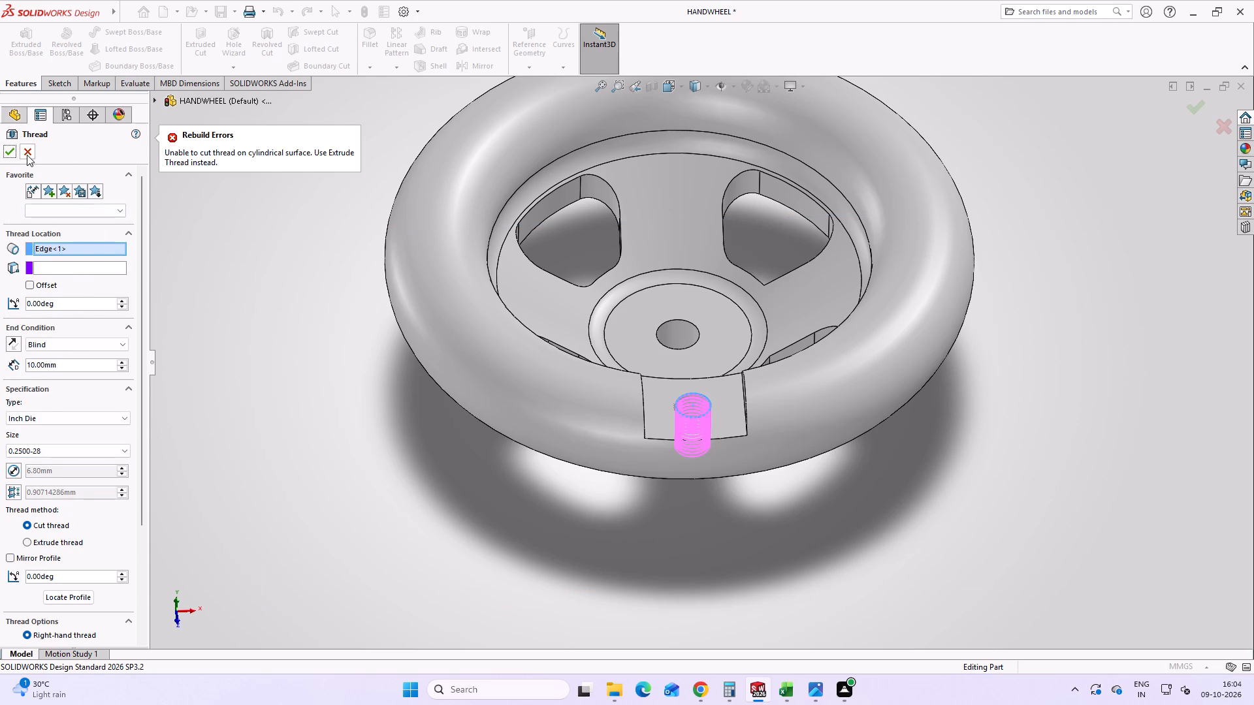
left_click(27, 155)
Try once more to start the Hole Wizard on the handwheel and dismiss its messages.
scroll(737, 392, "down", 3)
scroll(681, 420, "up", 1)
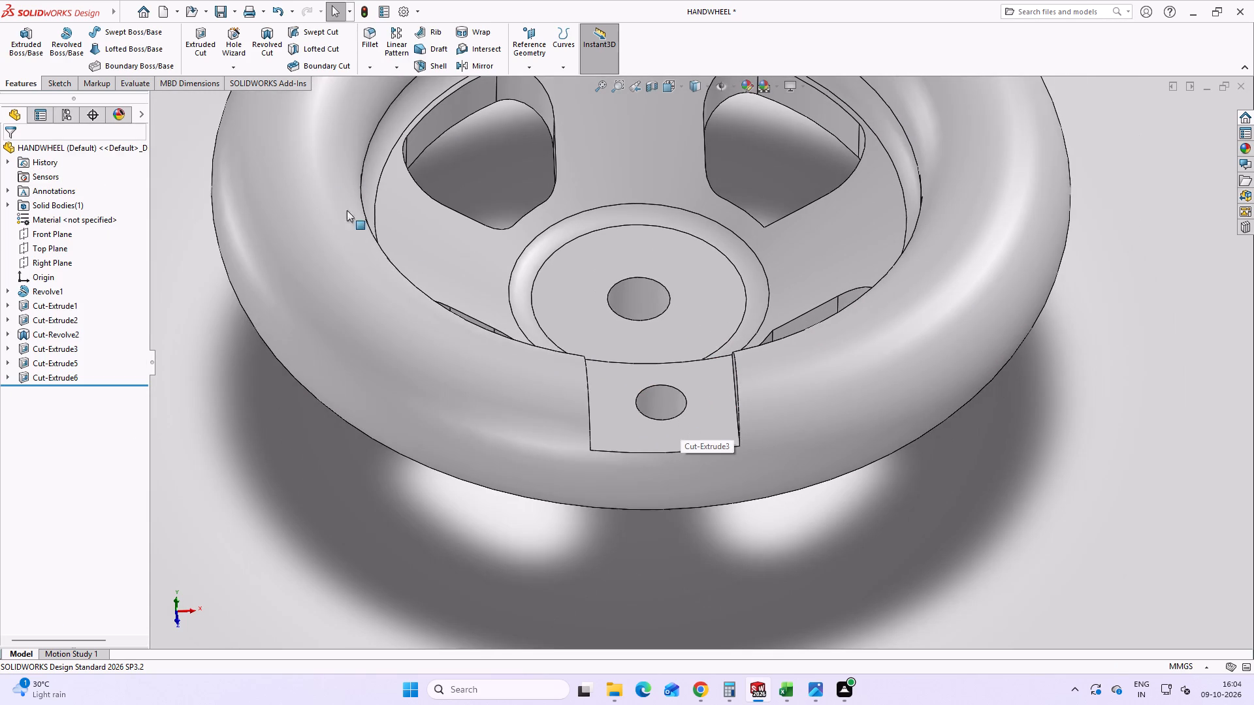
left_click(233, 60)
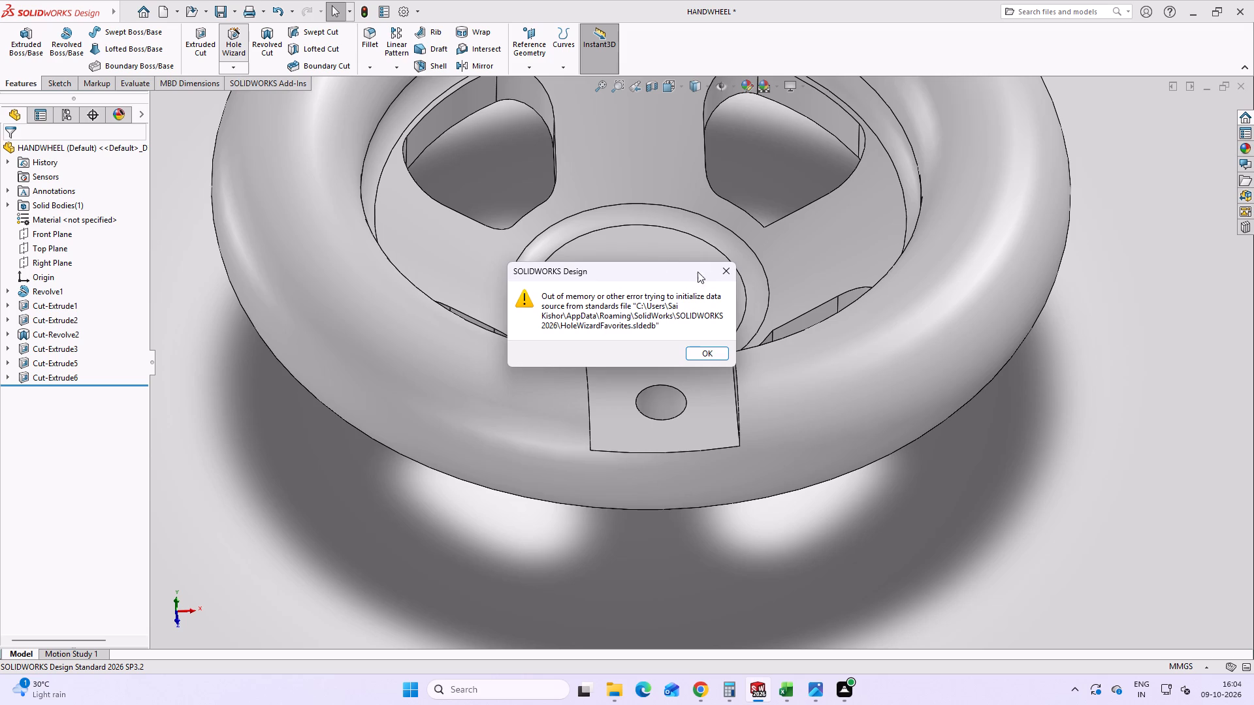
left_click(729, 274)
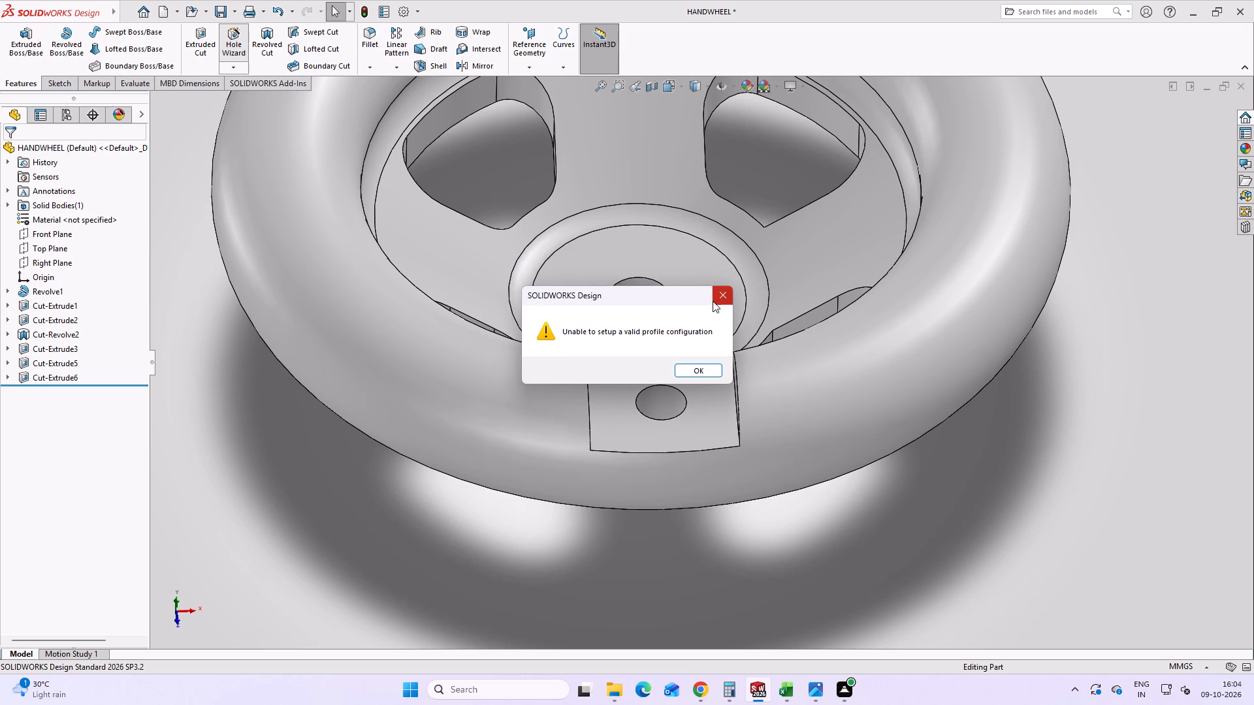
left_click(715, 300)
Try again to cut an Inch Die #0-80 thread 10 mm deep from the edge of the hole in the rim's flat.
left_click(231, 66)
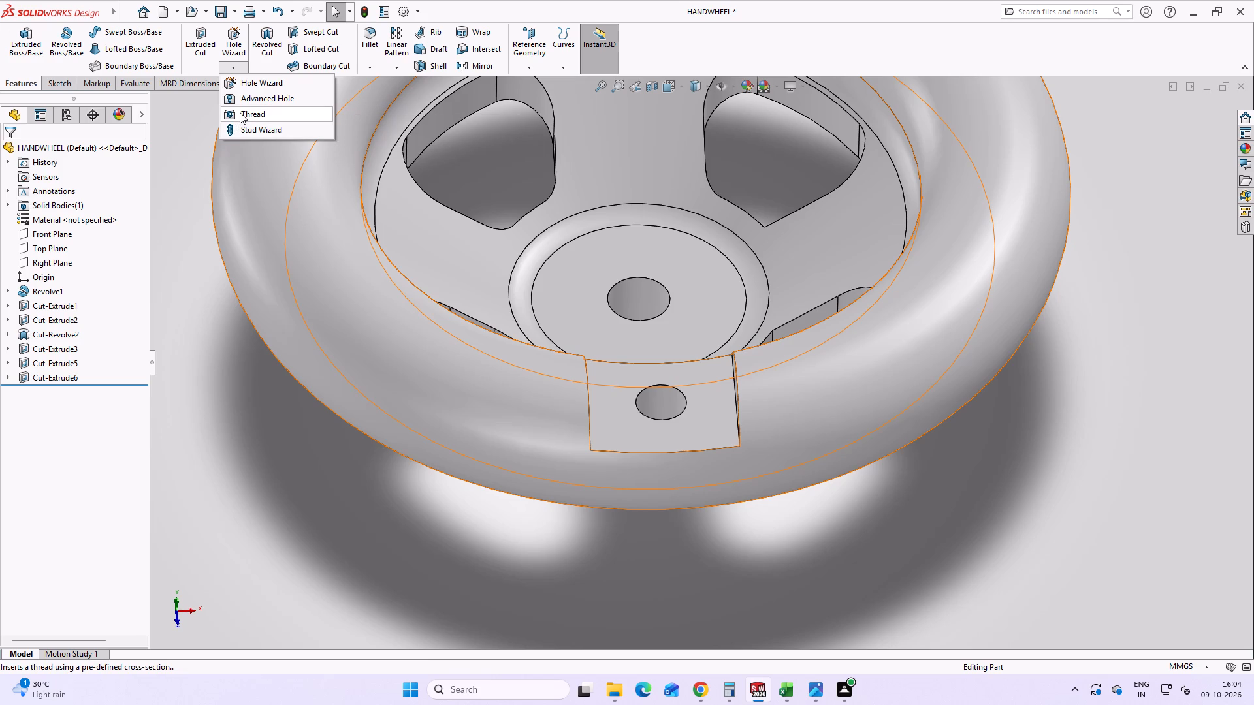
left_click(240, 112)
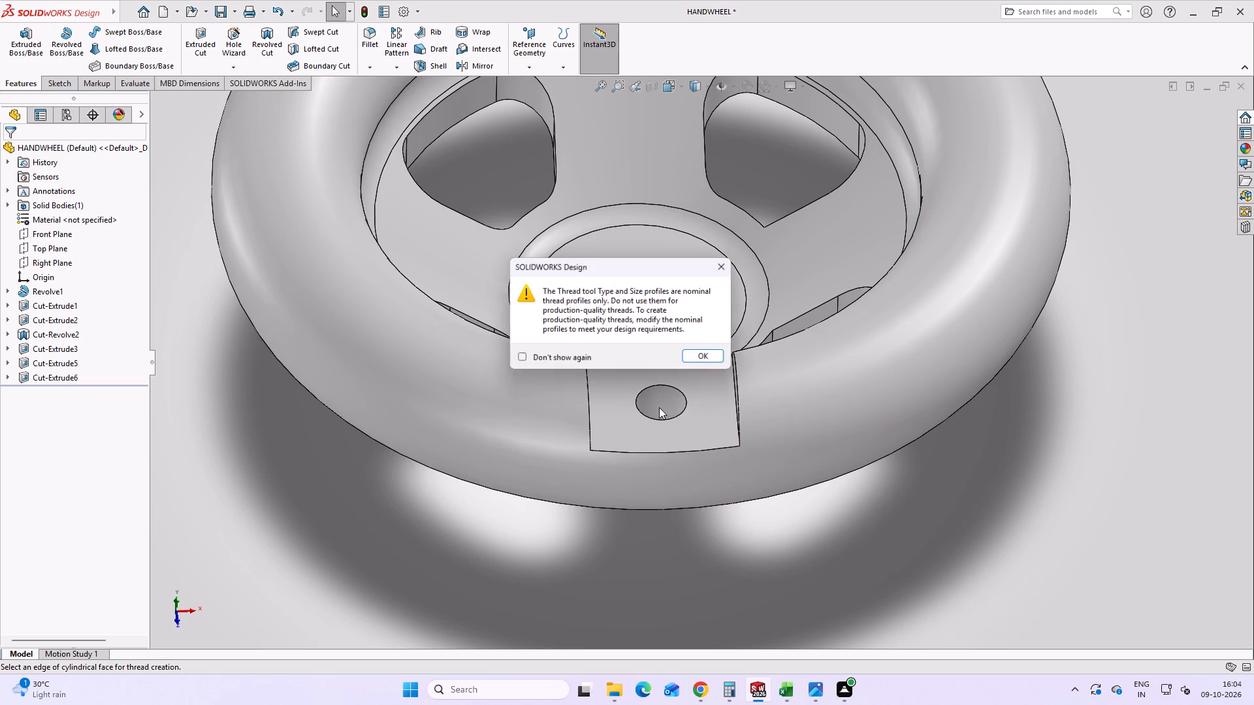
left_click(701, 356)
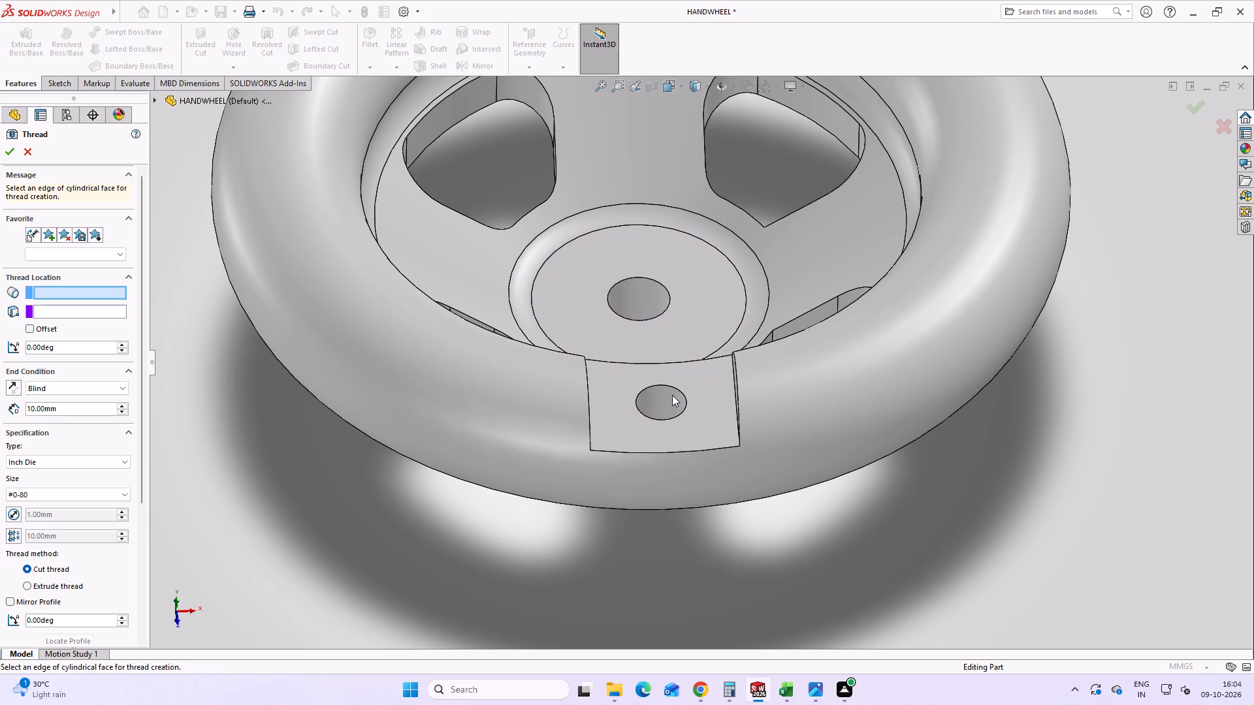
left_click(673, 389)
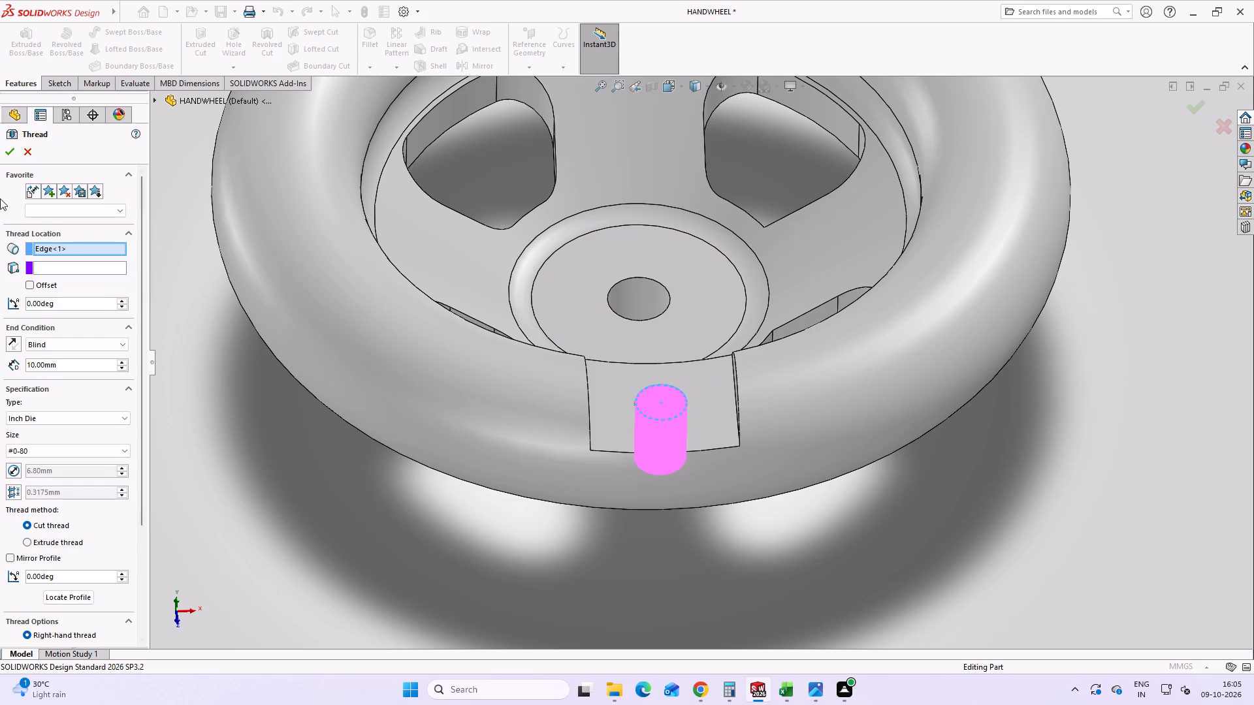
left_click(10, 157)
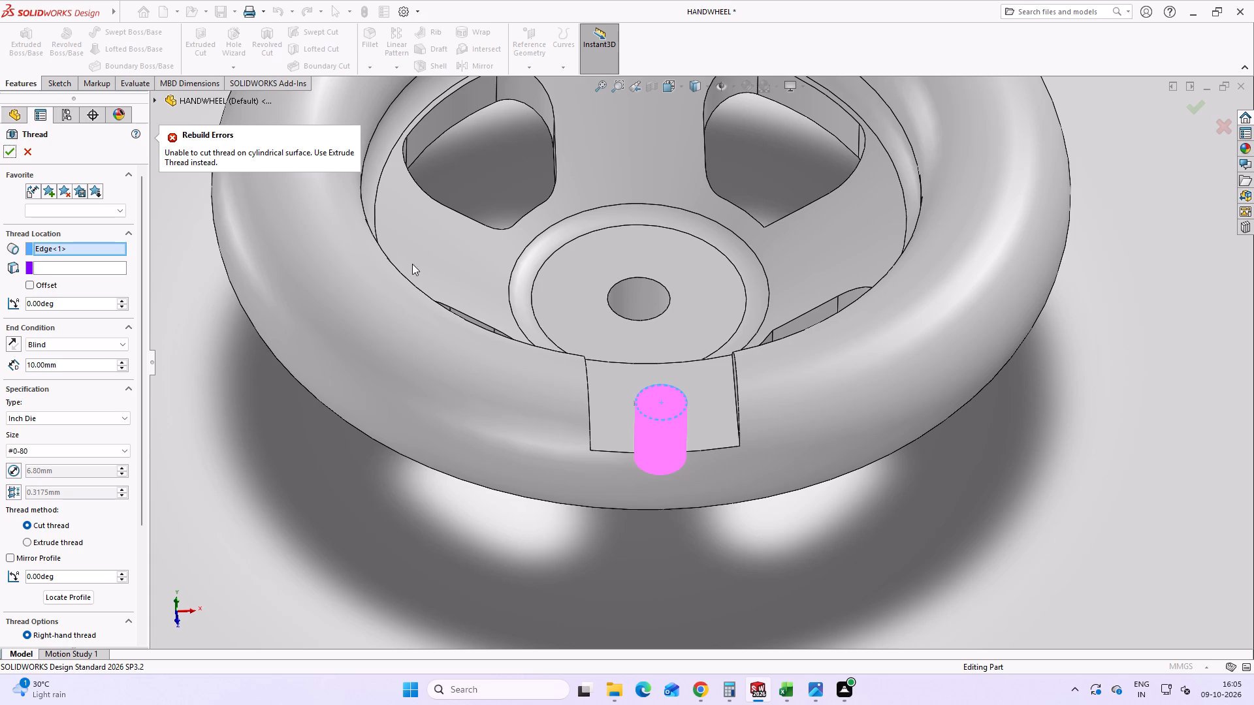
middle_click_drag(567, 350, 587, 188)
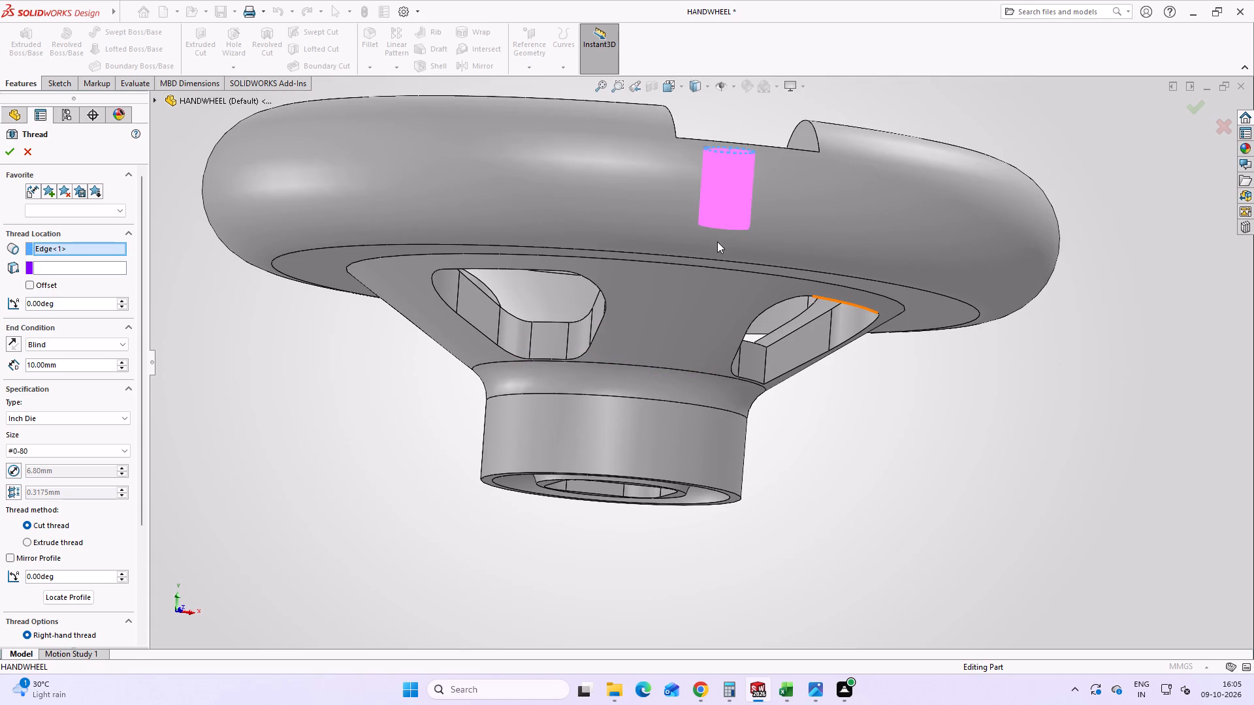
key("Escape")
Restart the Thread command on the edge of the hole in the rim's flat and try an Inch Die #0-80 cut 5 mm deep.
scroll(716, 236, "down", 3)
scroll(718, 234, "up", 2)
middle_click_drag(718, 234, 701, 414)
scroll(669, 550, "down", 1)
scroll(666, 554, "up", 2)
middle_click_drag(665, 556, 665, 584)
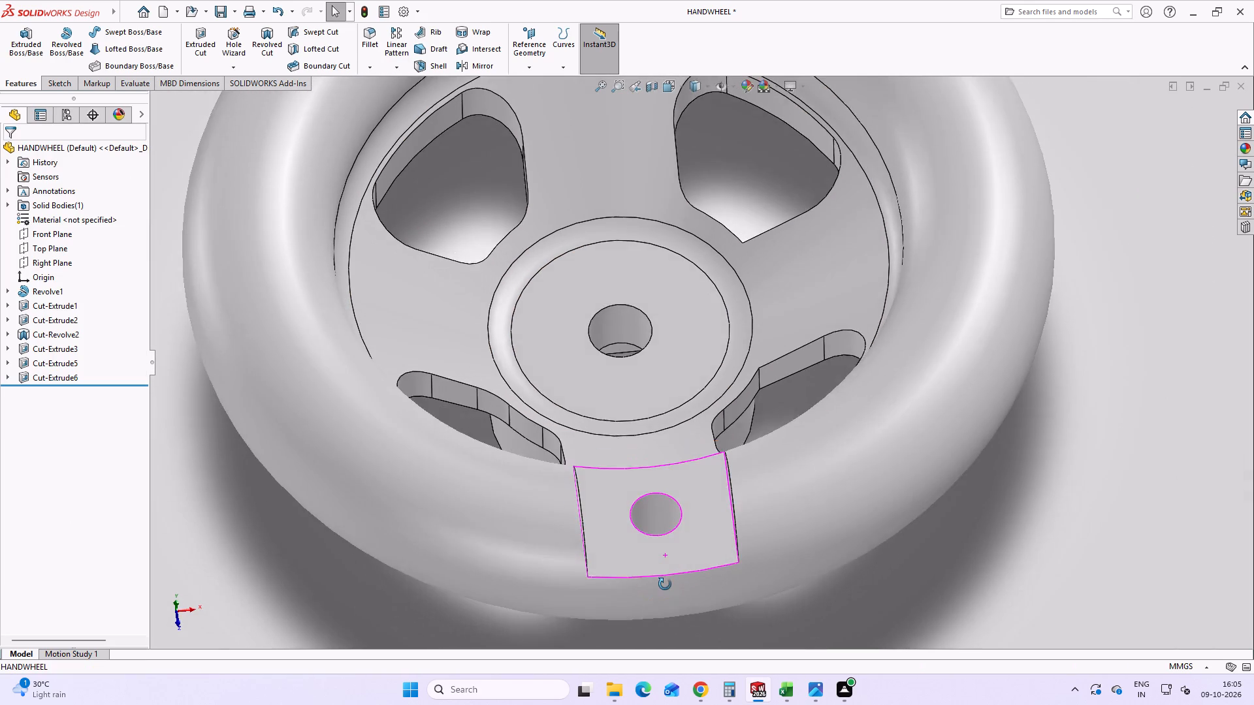
middle_click_drag(665, 584, 663, 618)
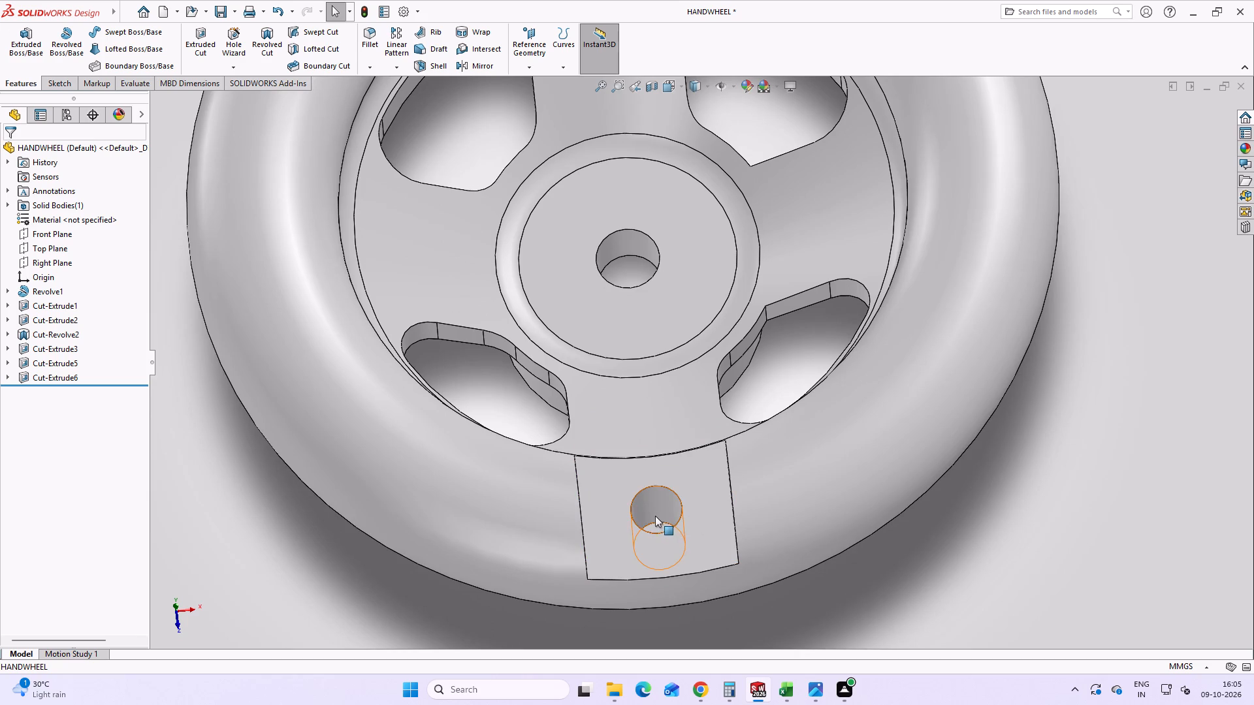
left_click(236, 69)
left_click(231, 110)
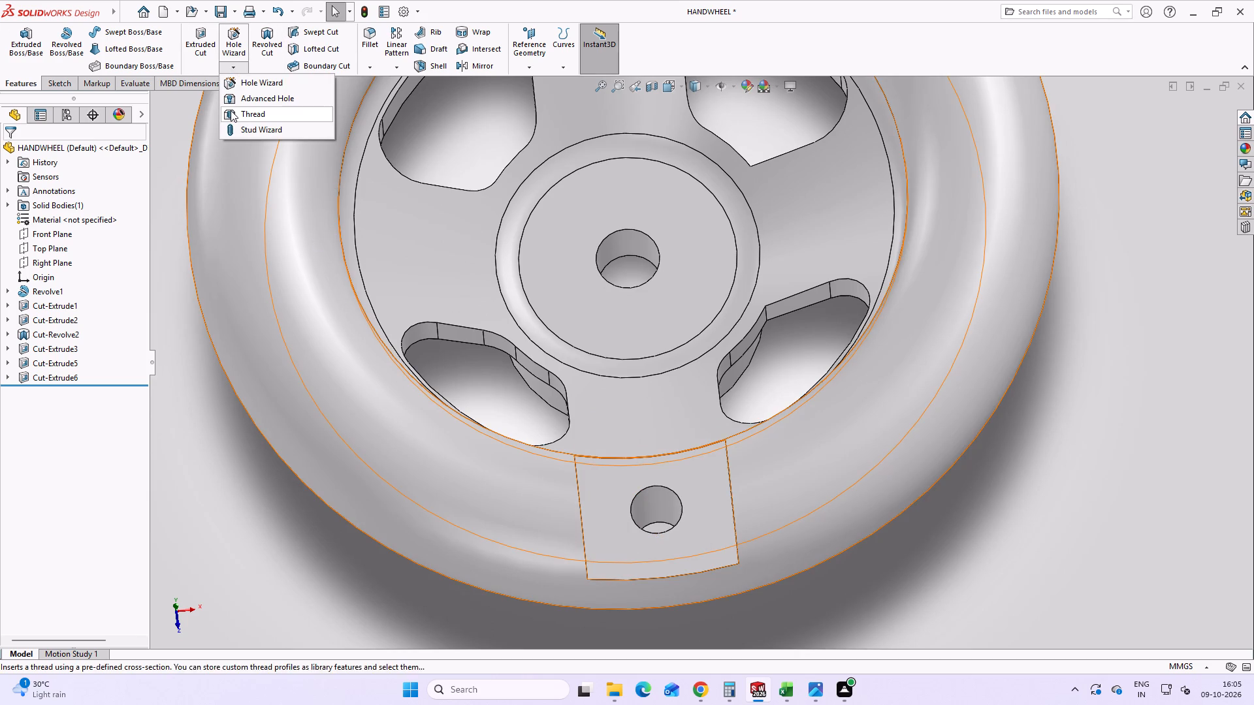
left_click(690, 356)
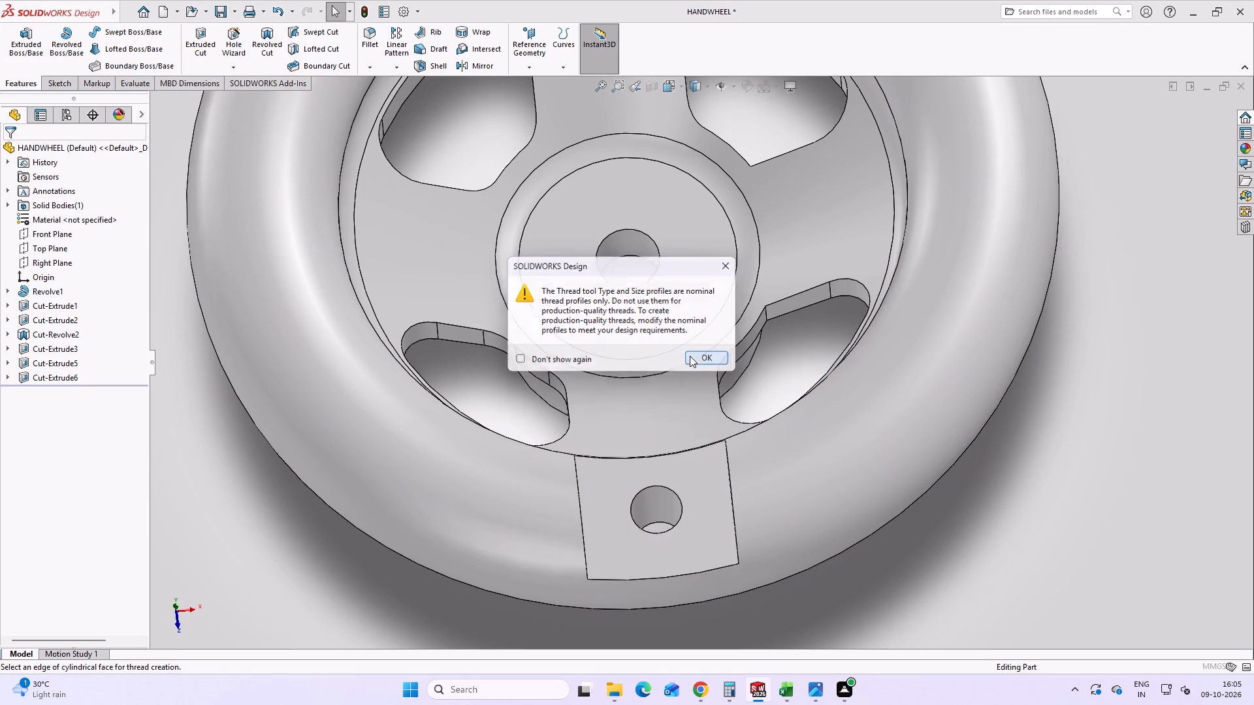
left_click(675, 491)
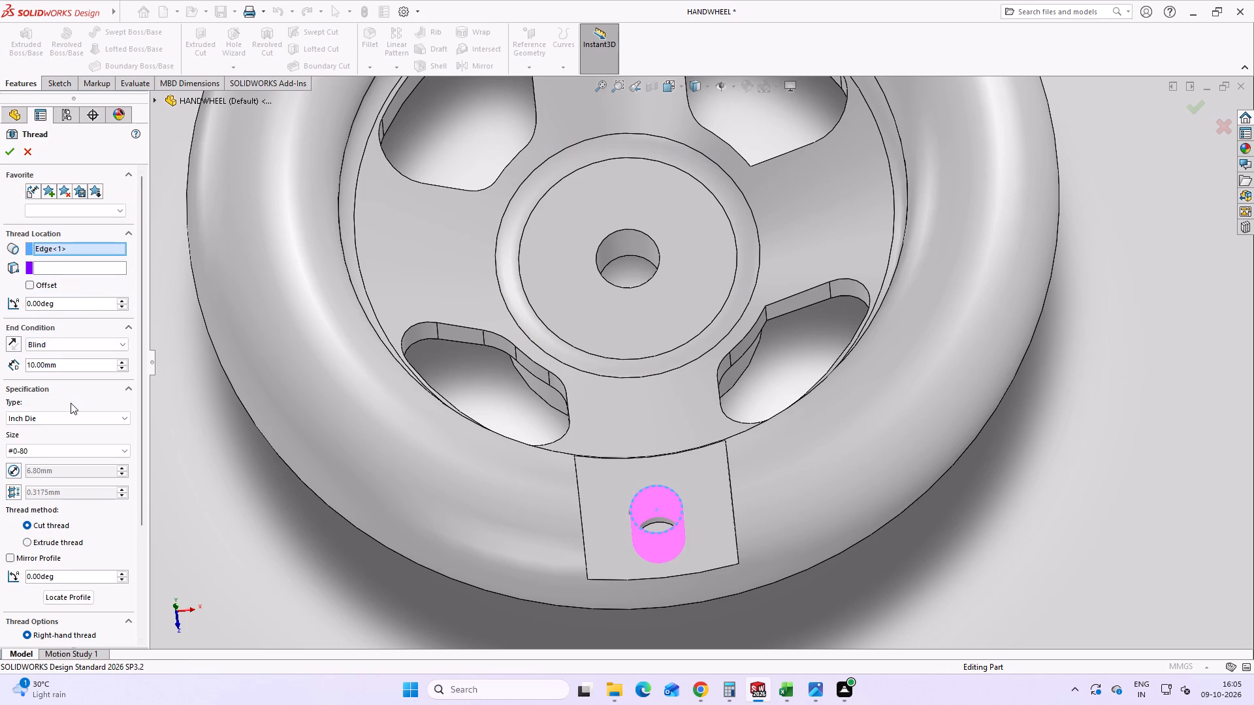
left_click(91, 366)
left_click_drag(91, 366, 0, 366)
key("5")
key("Return")
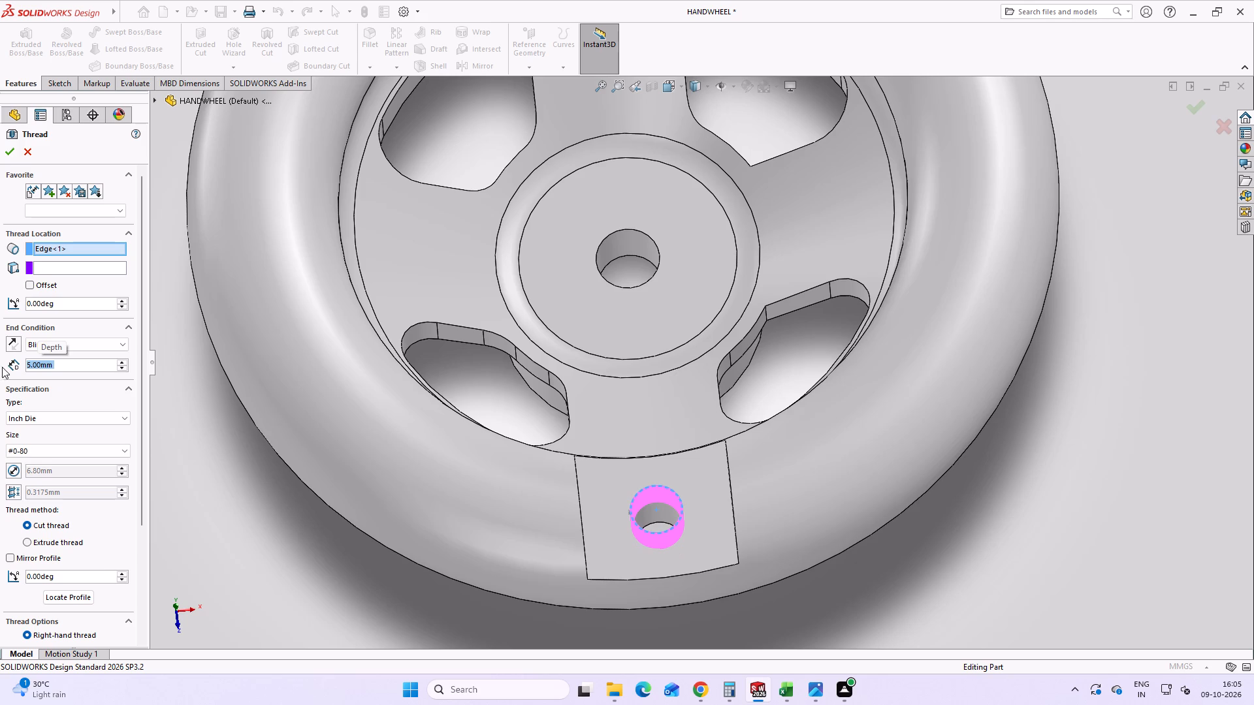
left_click(10, 153)
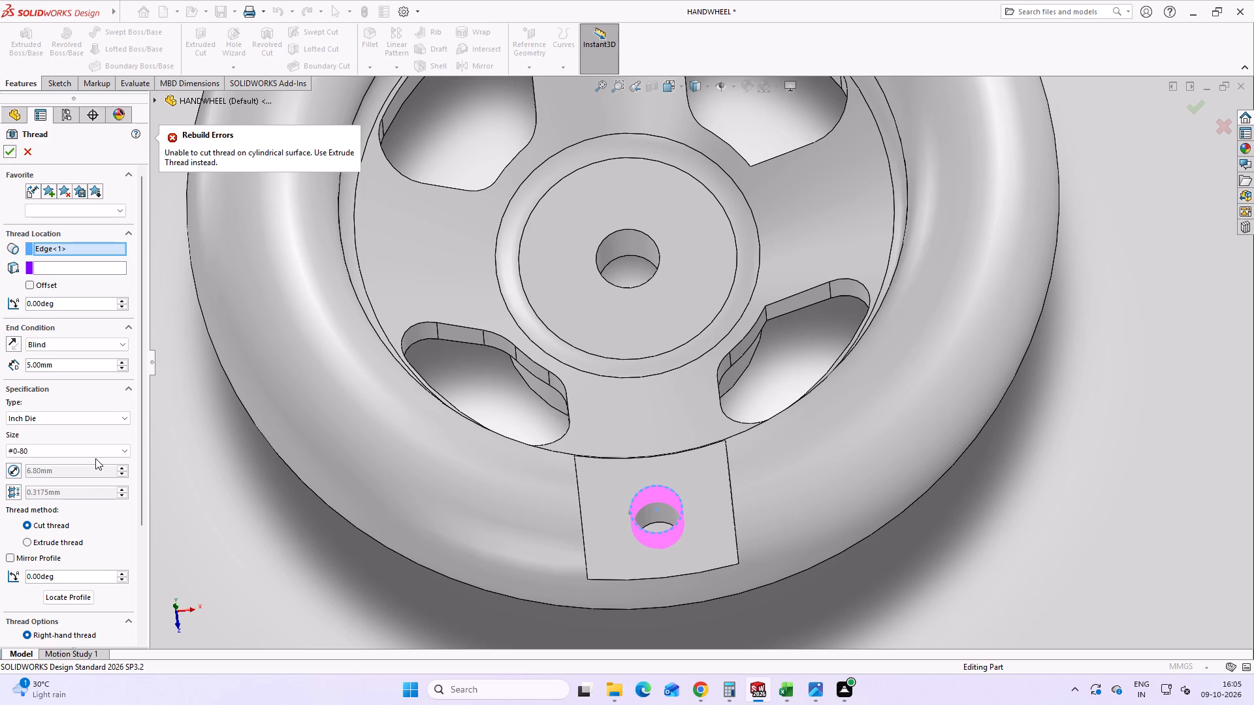
Look through the available thread types and the Inch Die size list for the hole in the rim's flat.
left_click(95, 424)
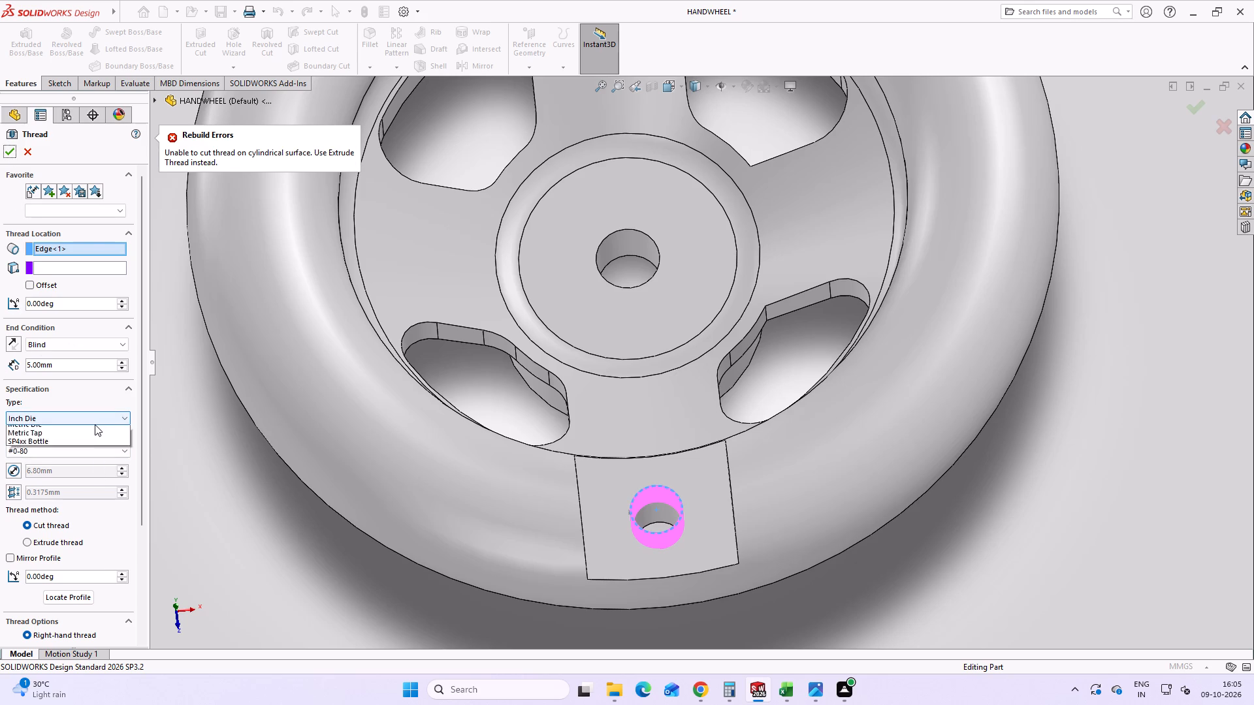
left_click(160, 444)
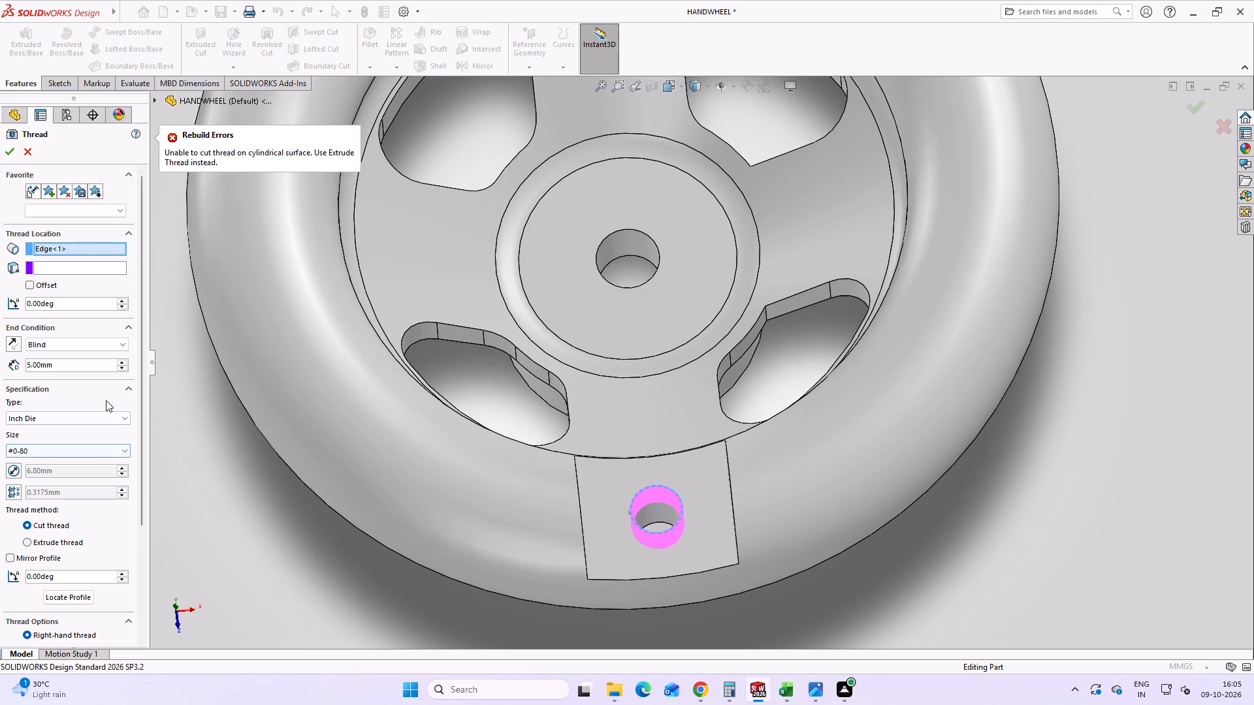
left_click(59, 454)
left_click(59, 454)
left_click(59, 454)
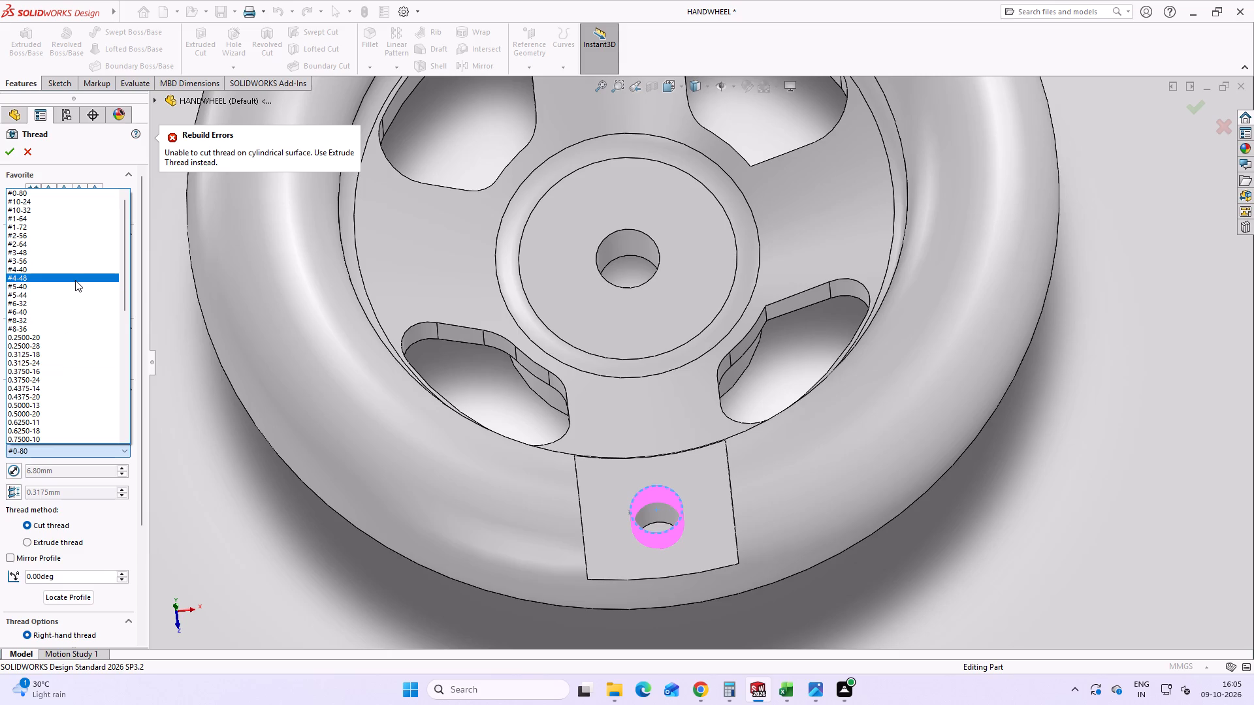
scroll(75, 280, "down", 1)
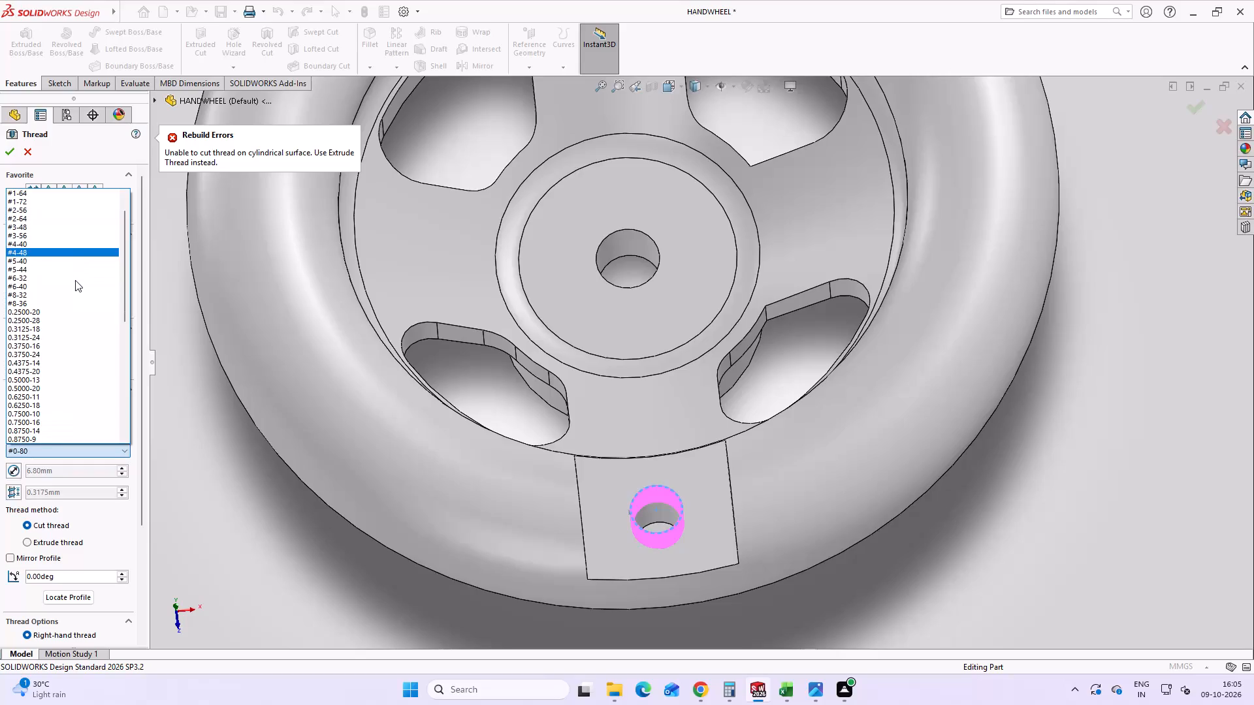
scroll(40, 322, "down", 1)
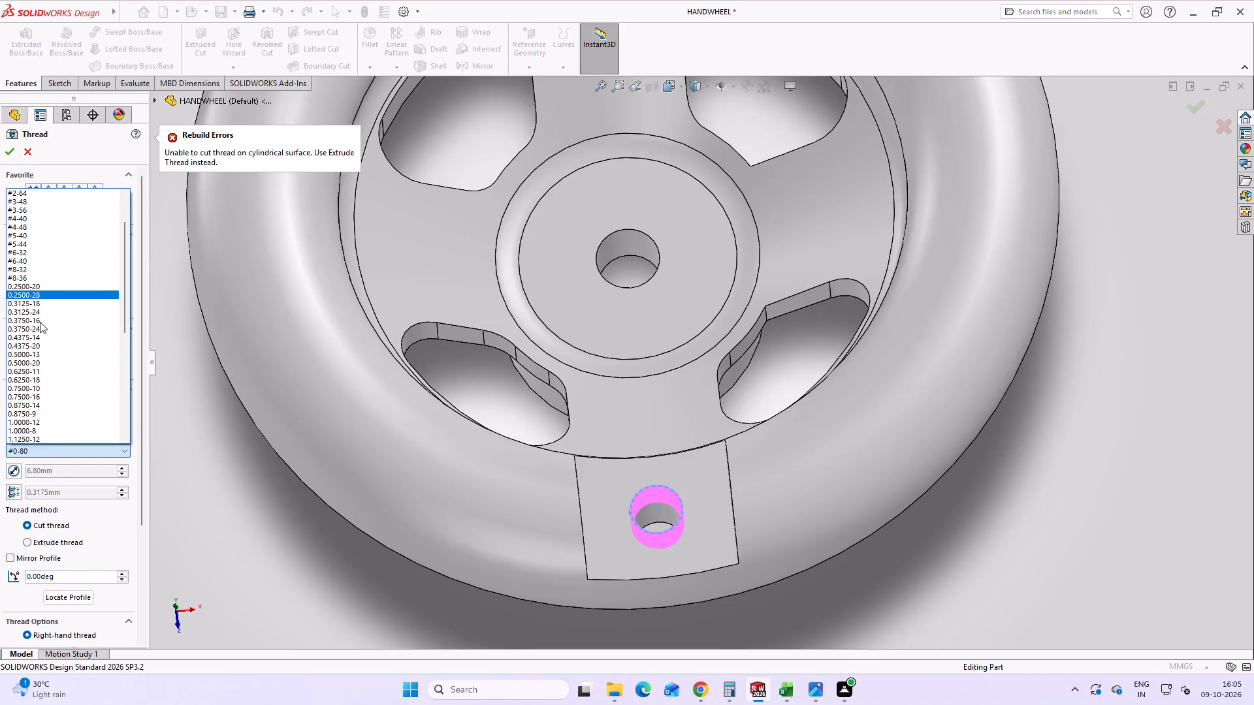
scroll(40, 322, "down", 4)
scroll(62, 392, "up", 2)
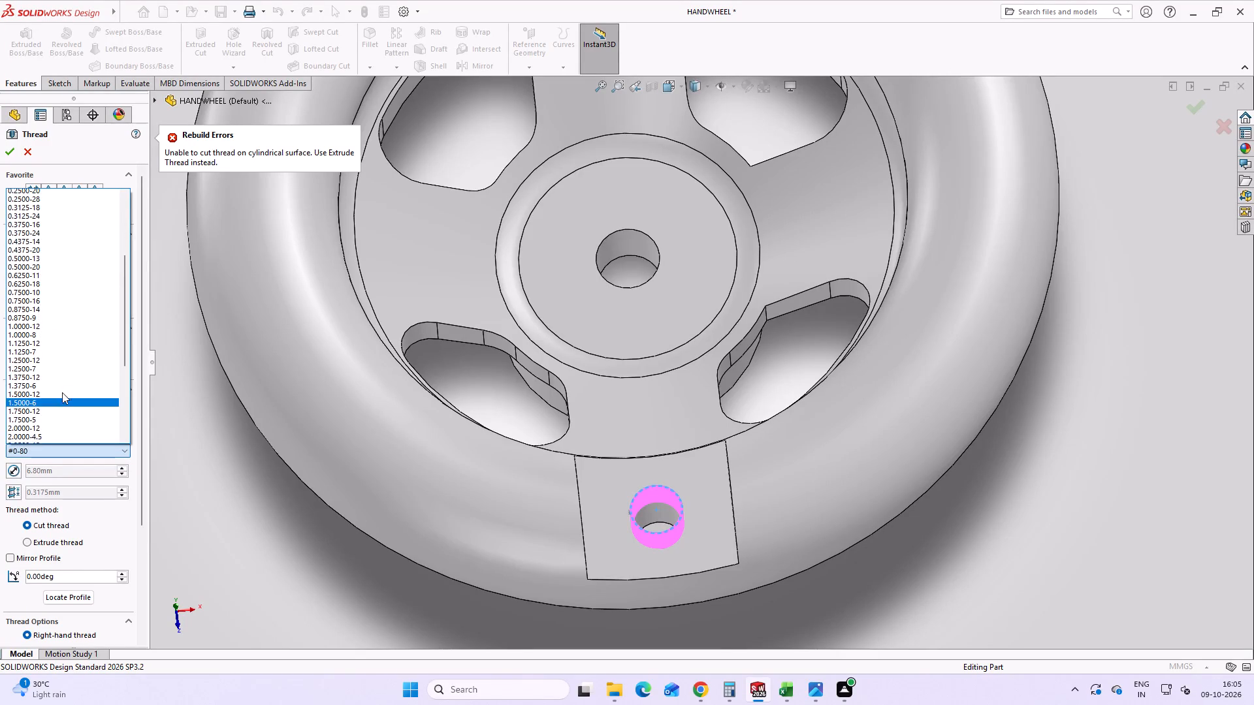
scroll(62, 392, "up", 13)
left_click(277, 439)
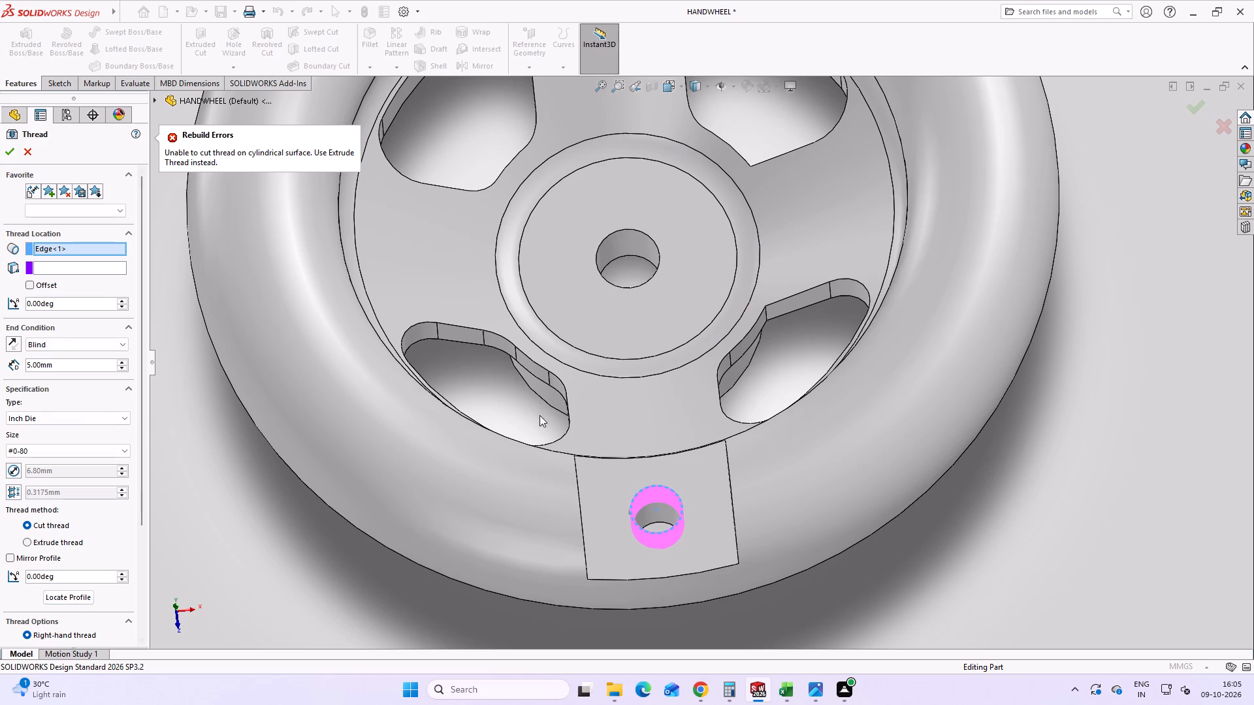
Change the thread type to Metric Tap and try to cut an M1.2x0.25 thread 5 mm deep in the hole.
left_click(91, 414)
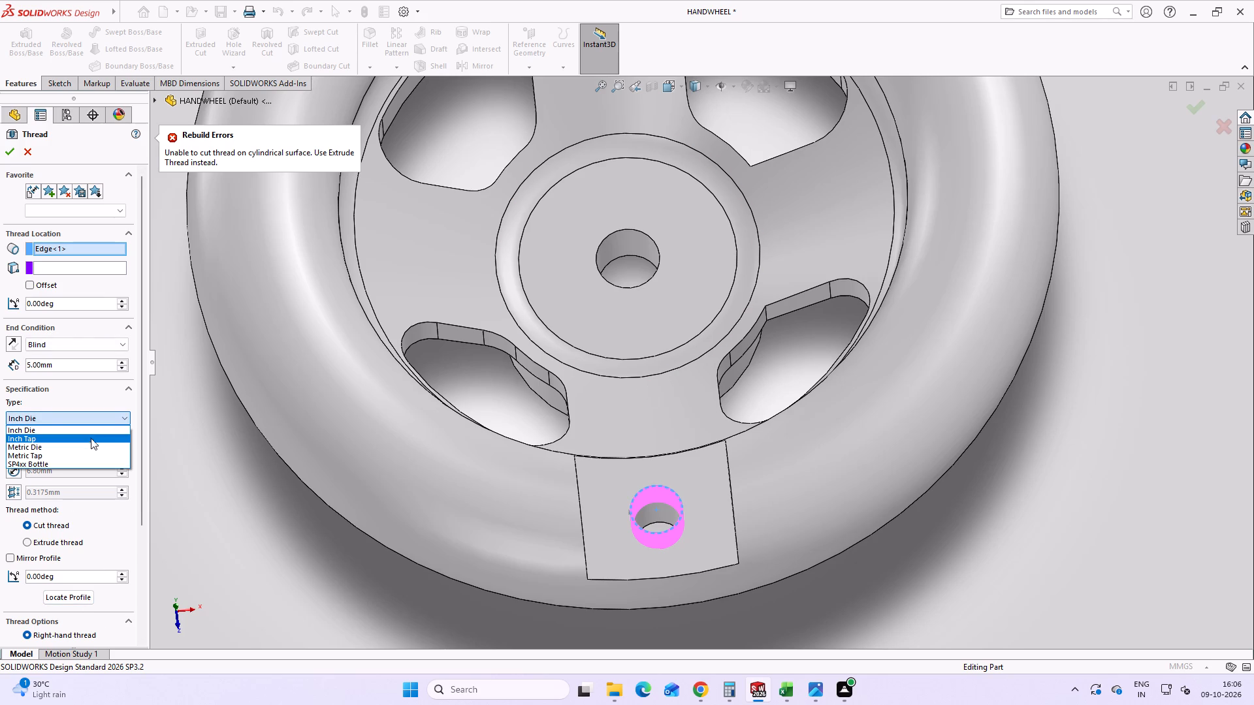
left_click(89, 447)
left_click(129, 415)
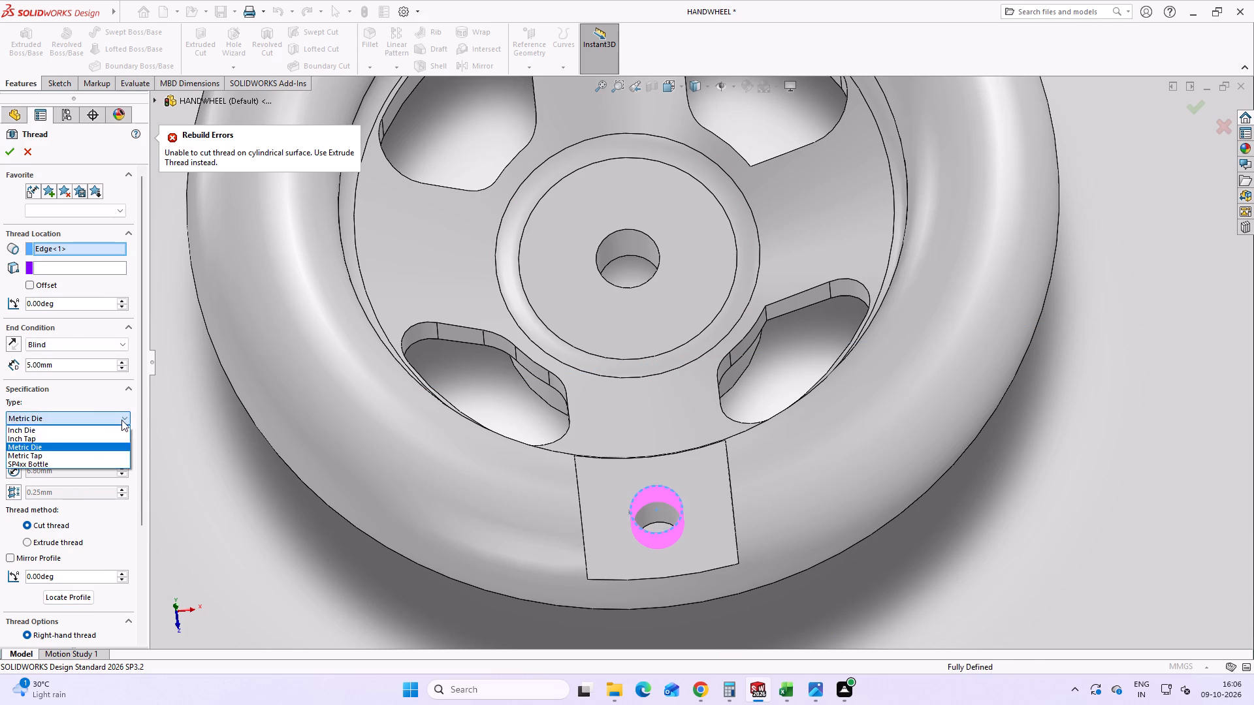
left_click(83, 456)
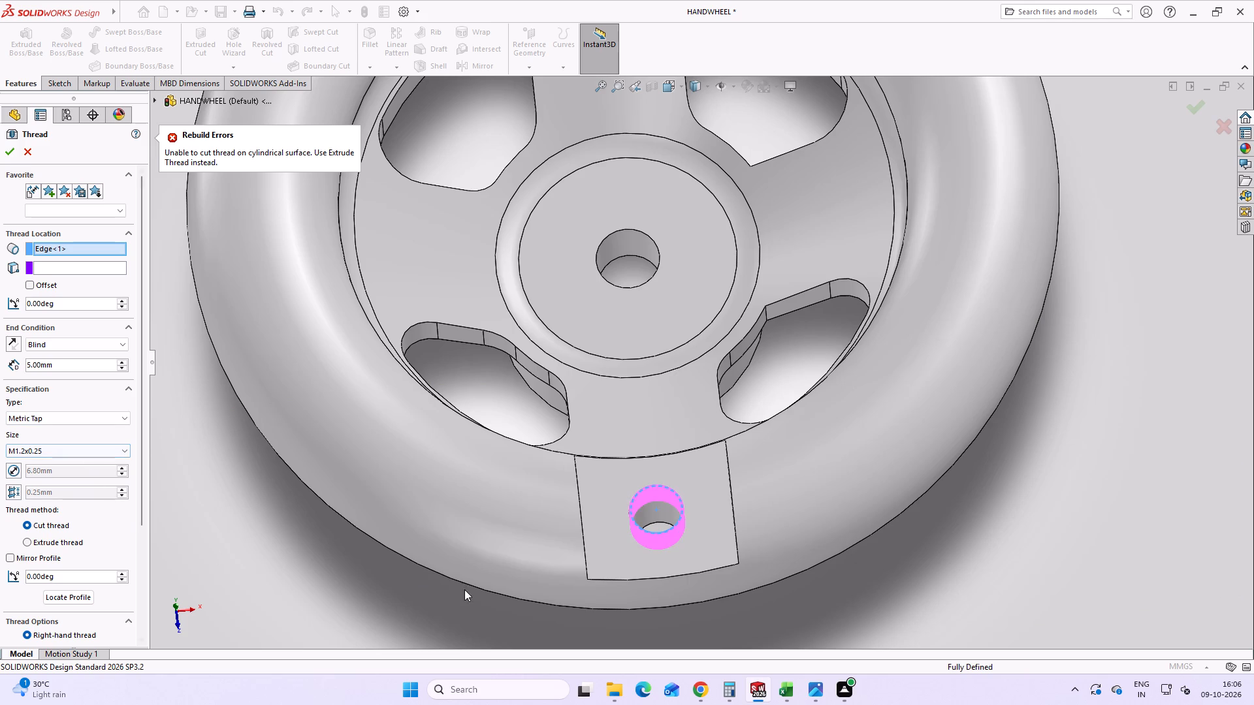
middle_click_drag(703, 548, 692, 470)
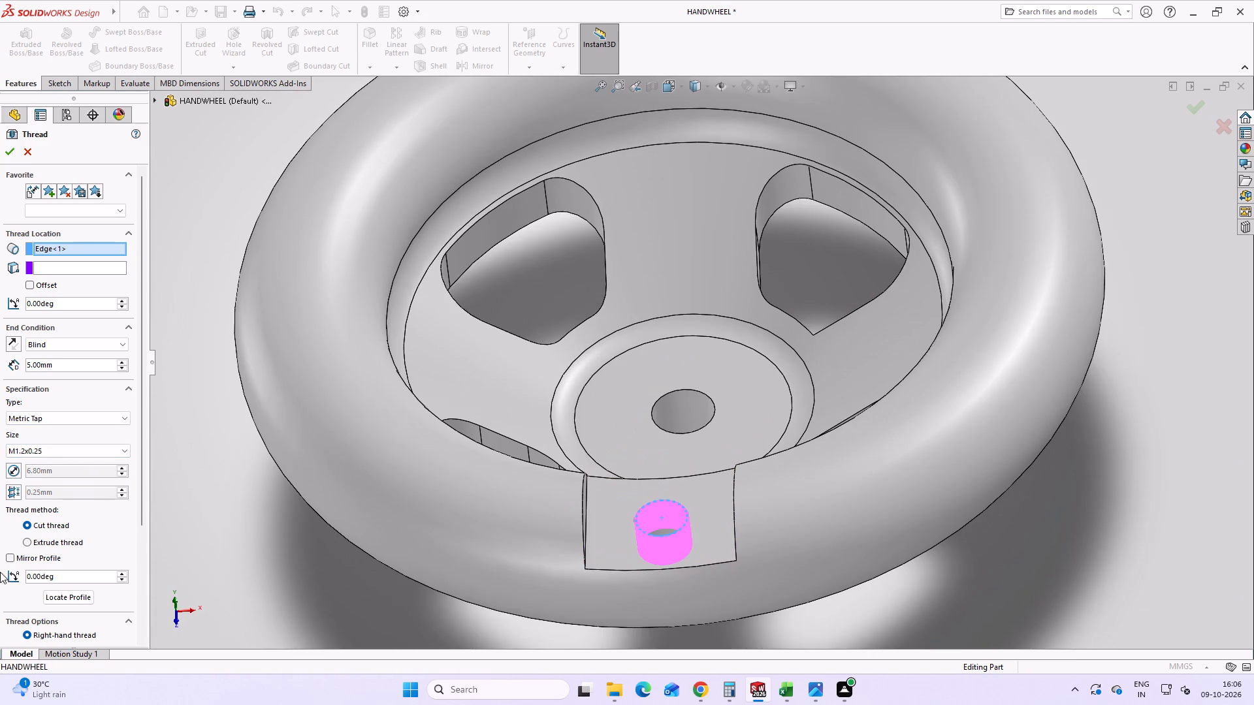
left_click(8, 152)
left_click(693, 298)
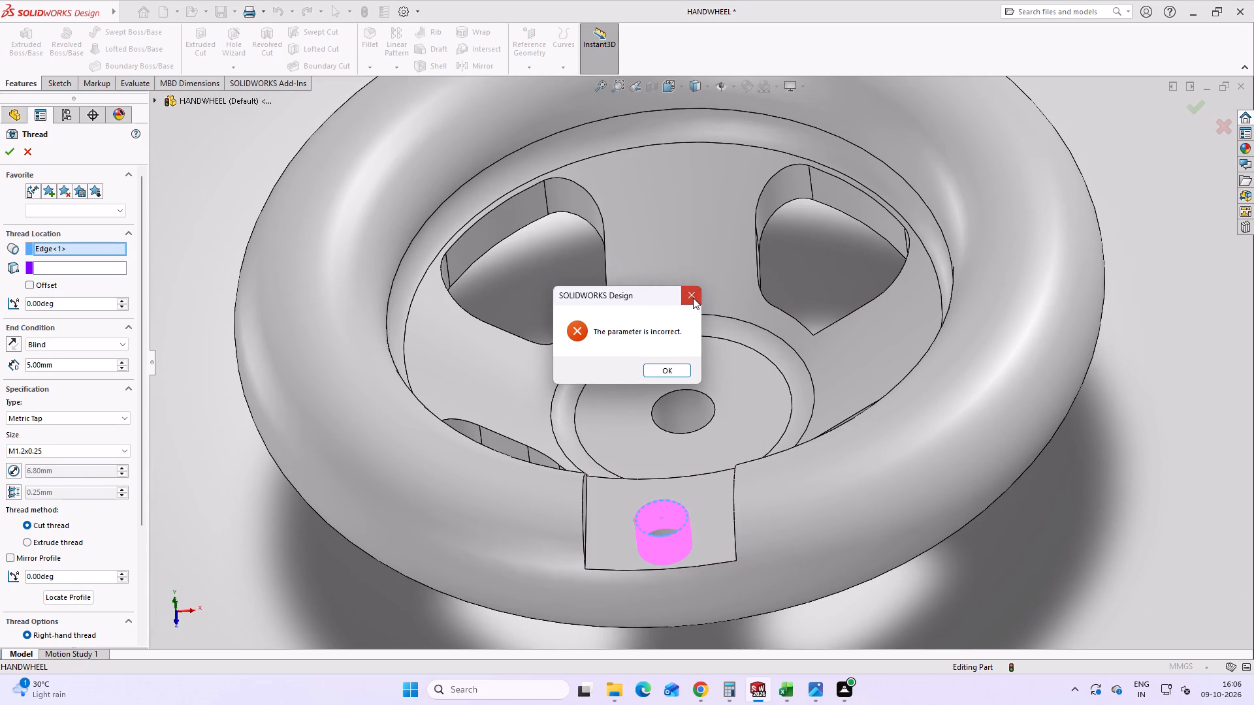
Switch the thread method to Extrude thread and try to create the M1.2x0.25 Metric Tap thread.
left_click(48, 546)
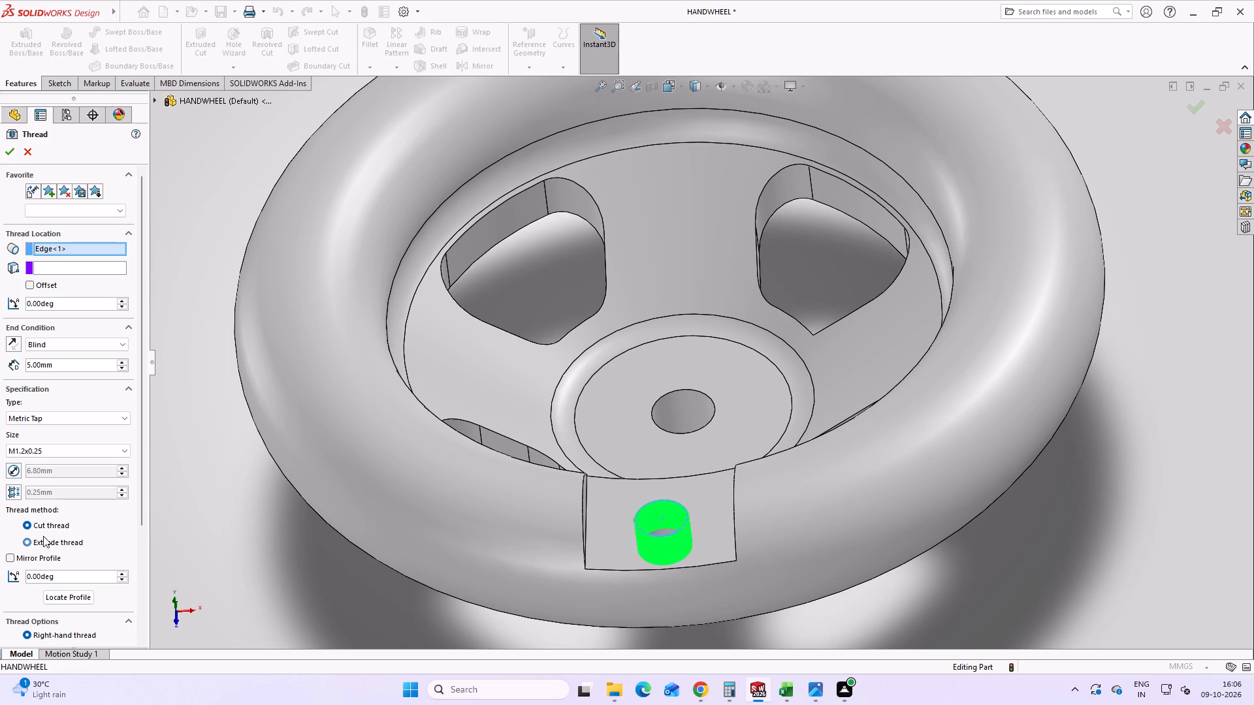
left_click(6, 151)
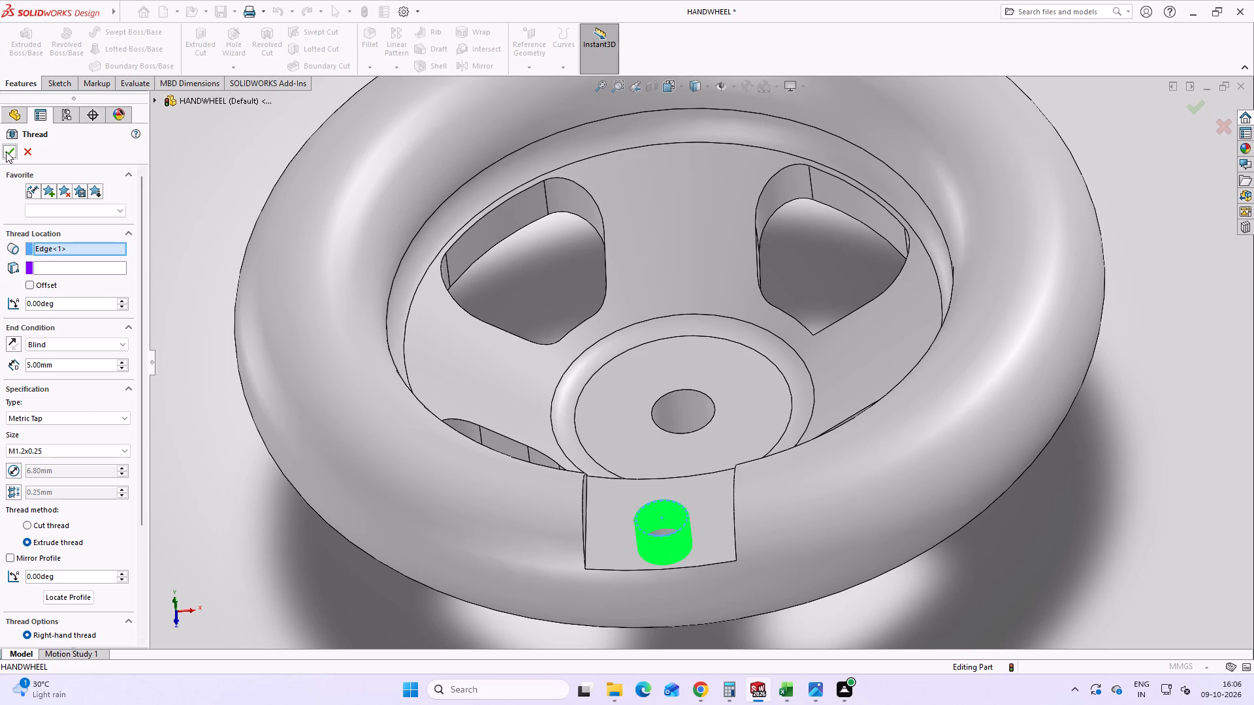
left_click(6, 151)
Examine the thread preview around the hole in the rim's flat and review the remaining thread and preview options.
middle_click_drag(574, 474, 622, 525)
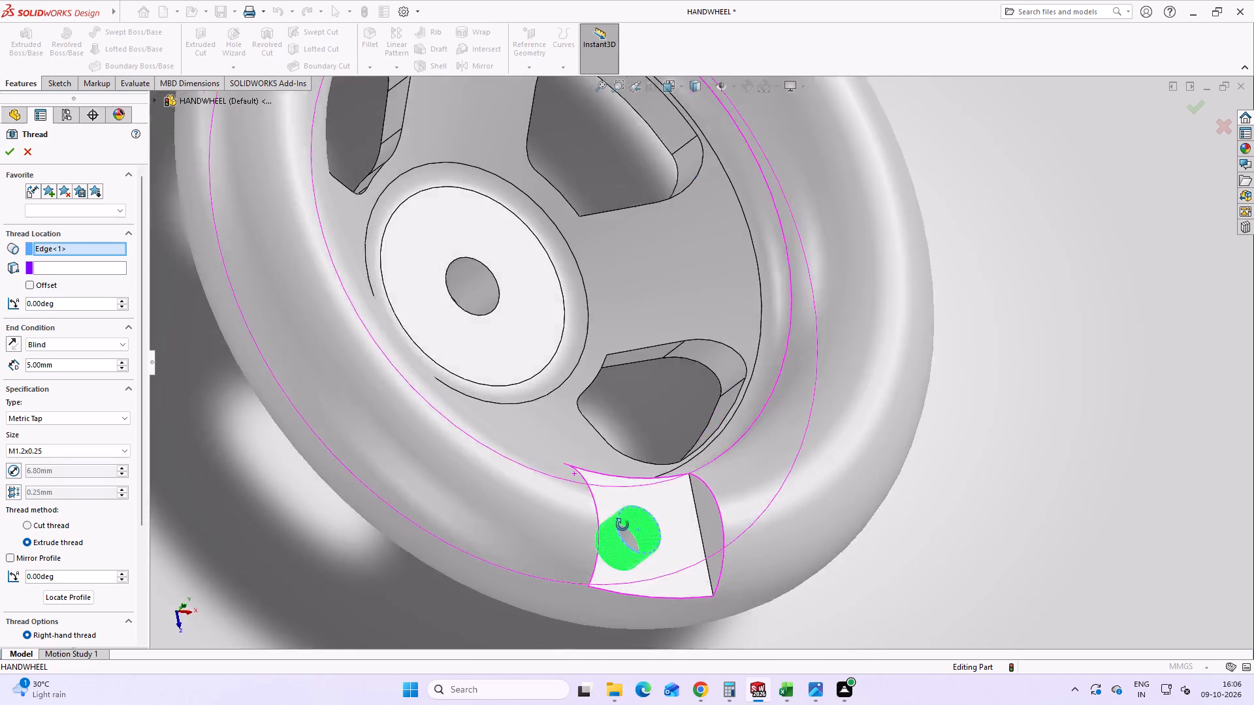
middle_click_drag(622, 525, 530, 589)
scroll(490, 538, "up", 5)
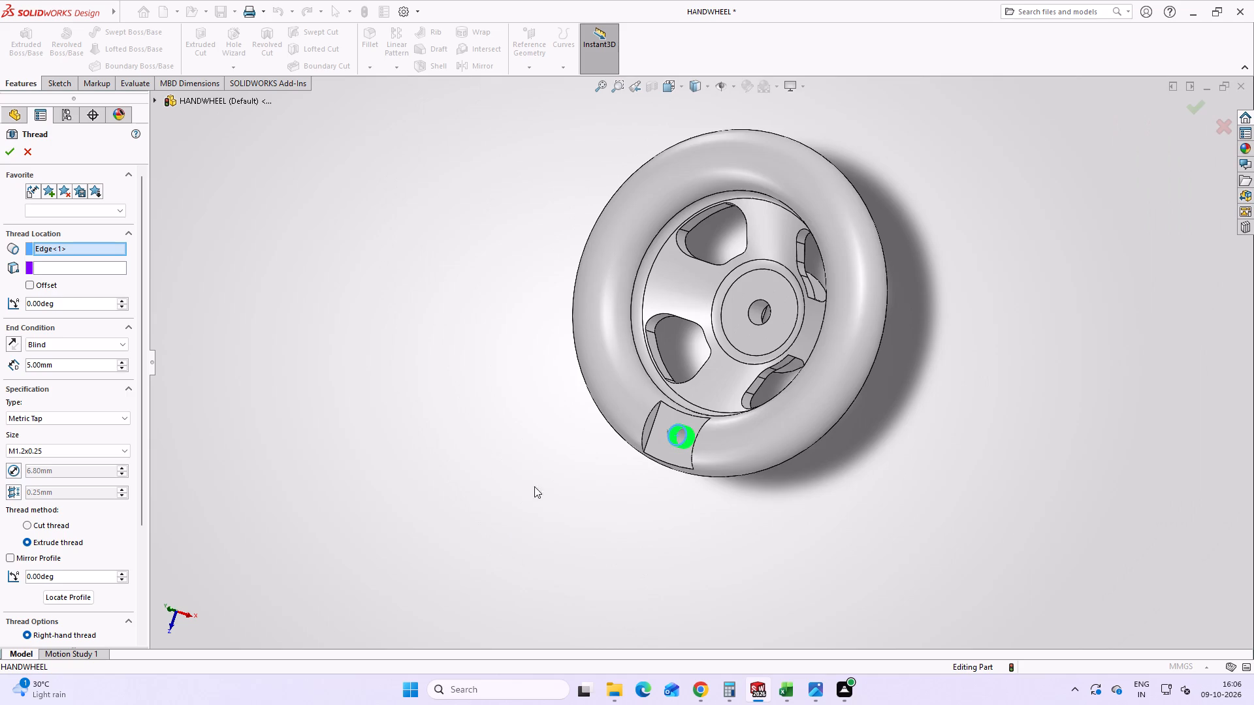
middle_click_drag(568, 493, 588, 496)
scroll(661, 469, "up", 1)
scroll(692, 445, "down", 5)
scroll(691, 332, "down", 3)
middle_click_drag(705, 322, 718, 237)
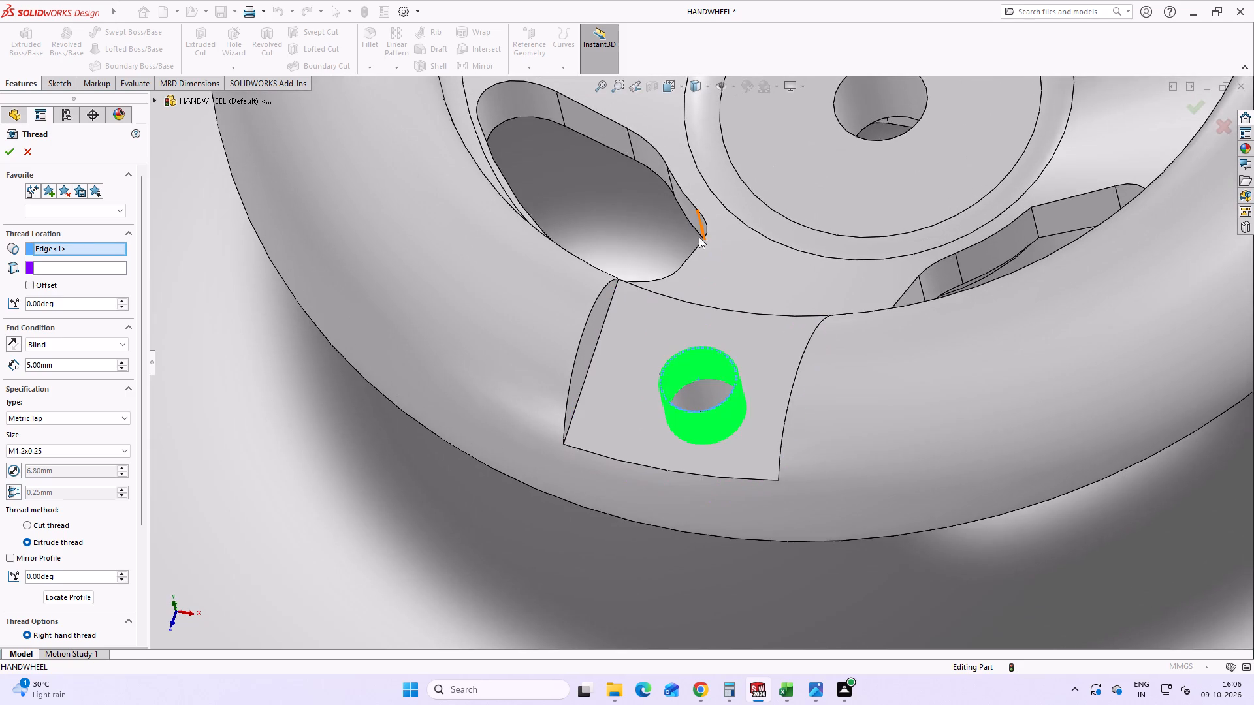
middle_click_drag(677, 244, 628, 340)
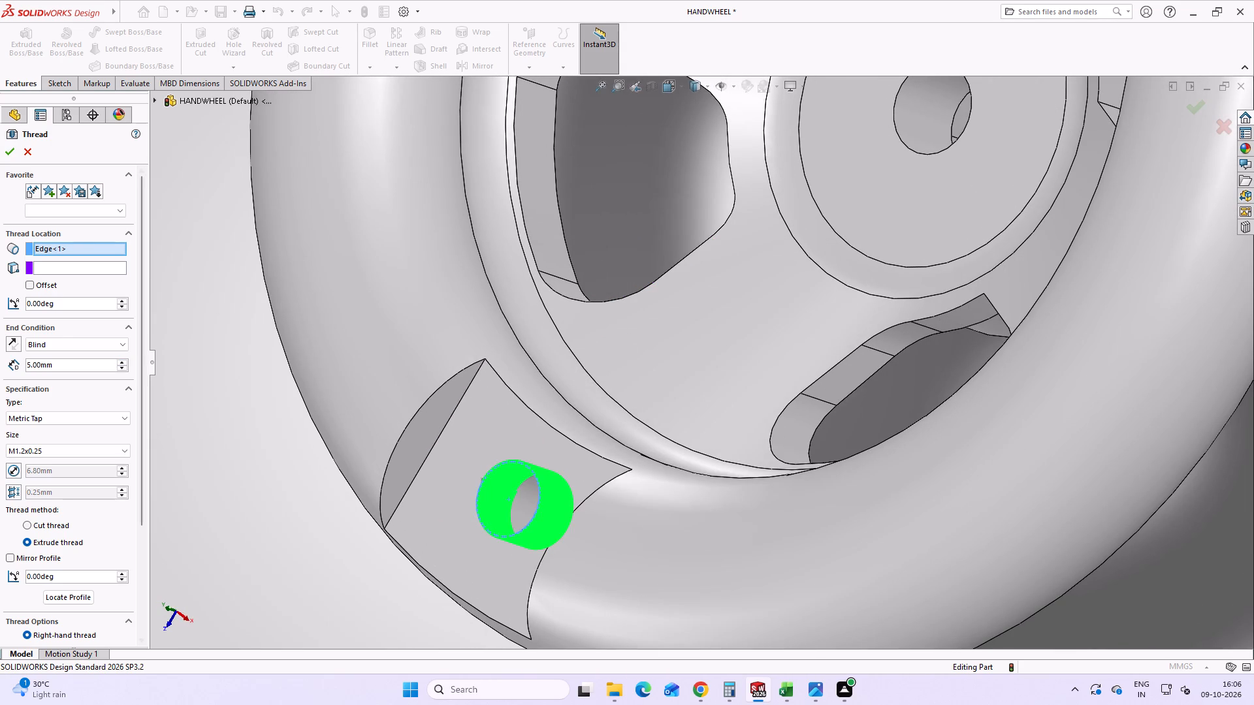
scroll(88, 606, "down", 3)
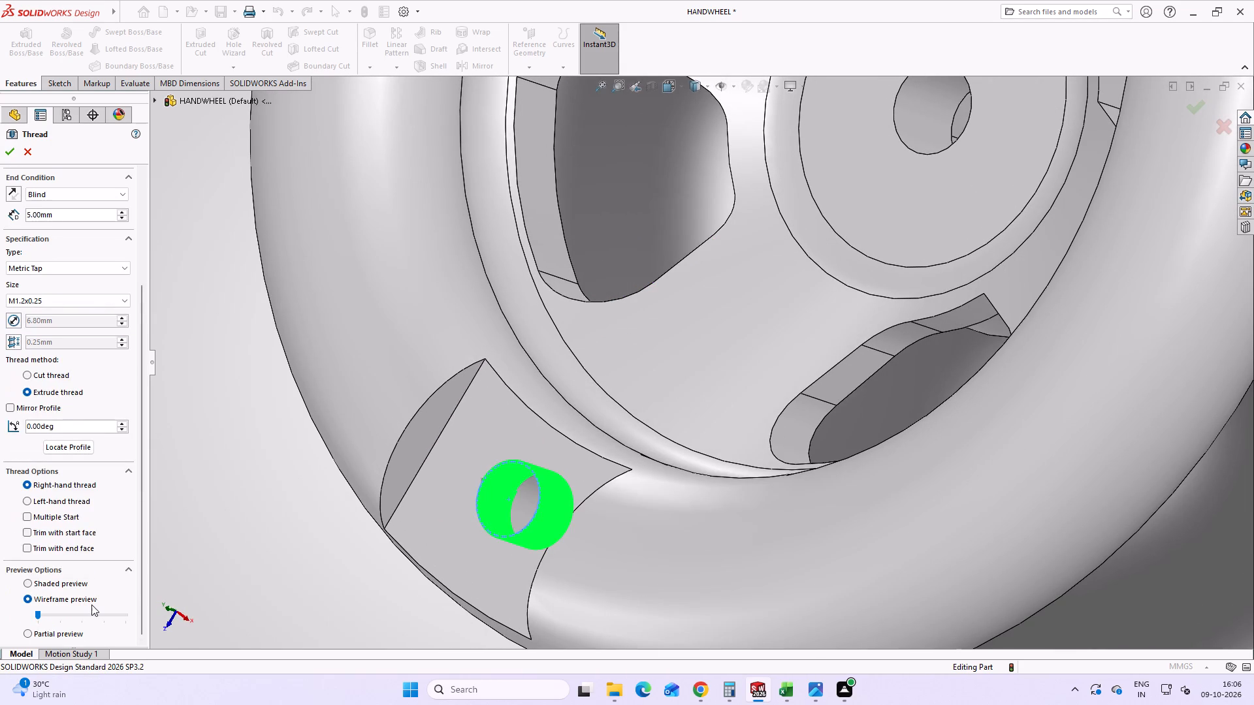
scroll(93, 604, "down", 4)
scroll(95, 604, "up", 1)
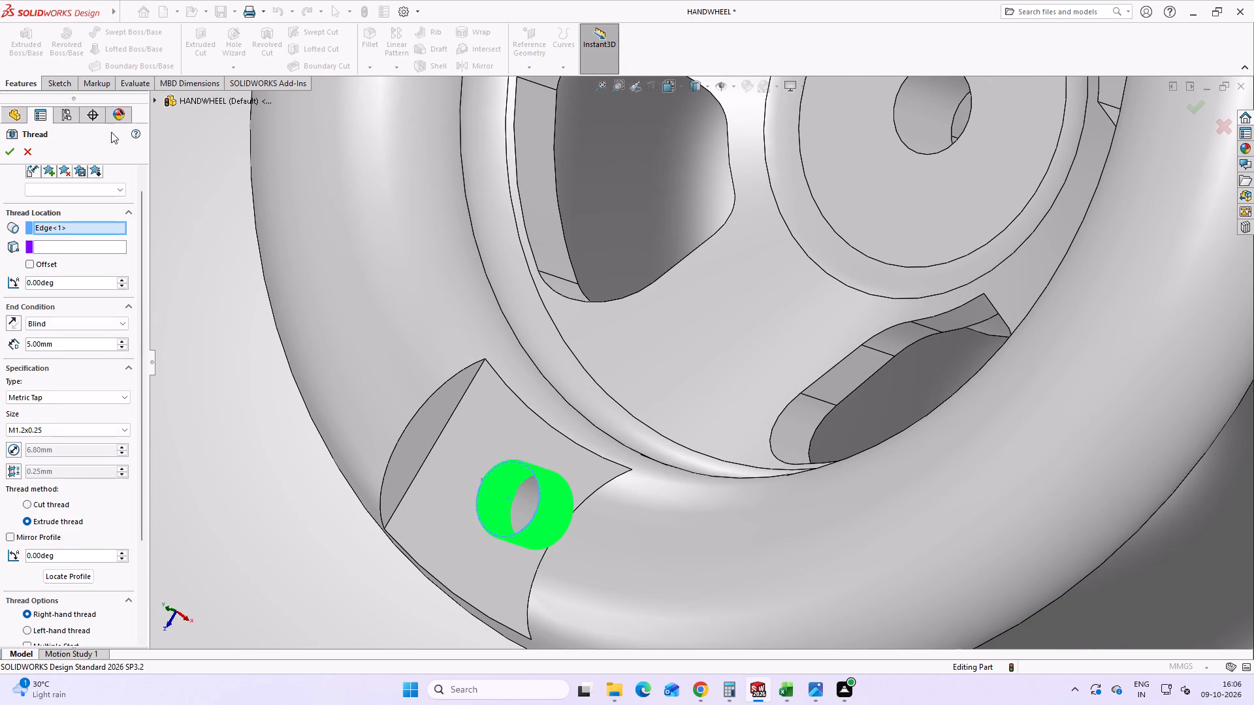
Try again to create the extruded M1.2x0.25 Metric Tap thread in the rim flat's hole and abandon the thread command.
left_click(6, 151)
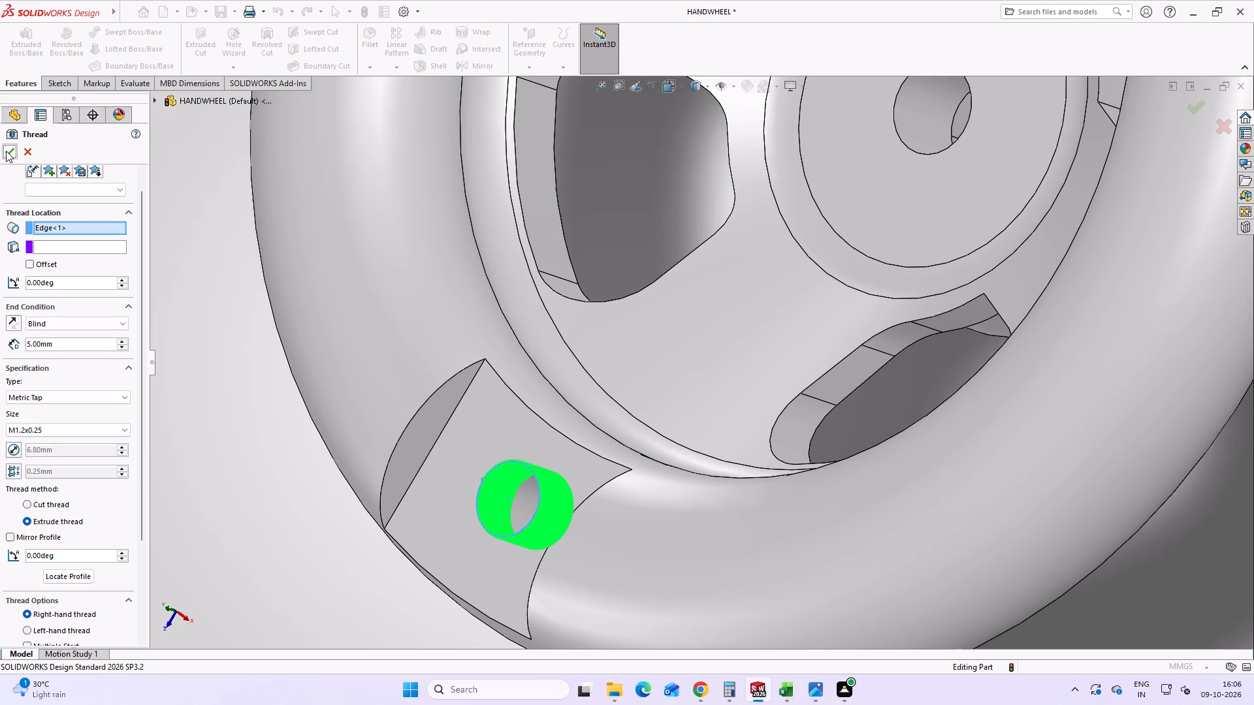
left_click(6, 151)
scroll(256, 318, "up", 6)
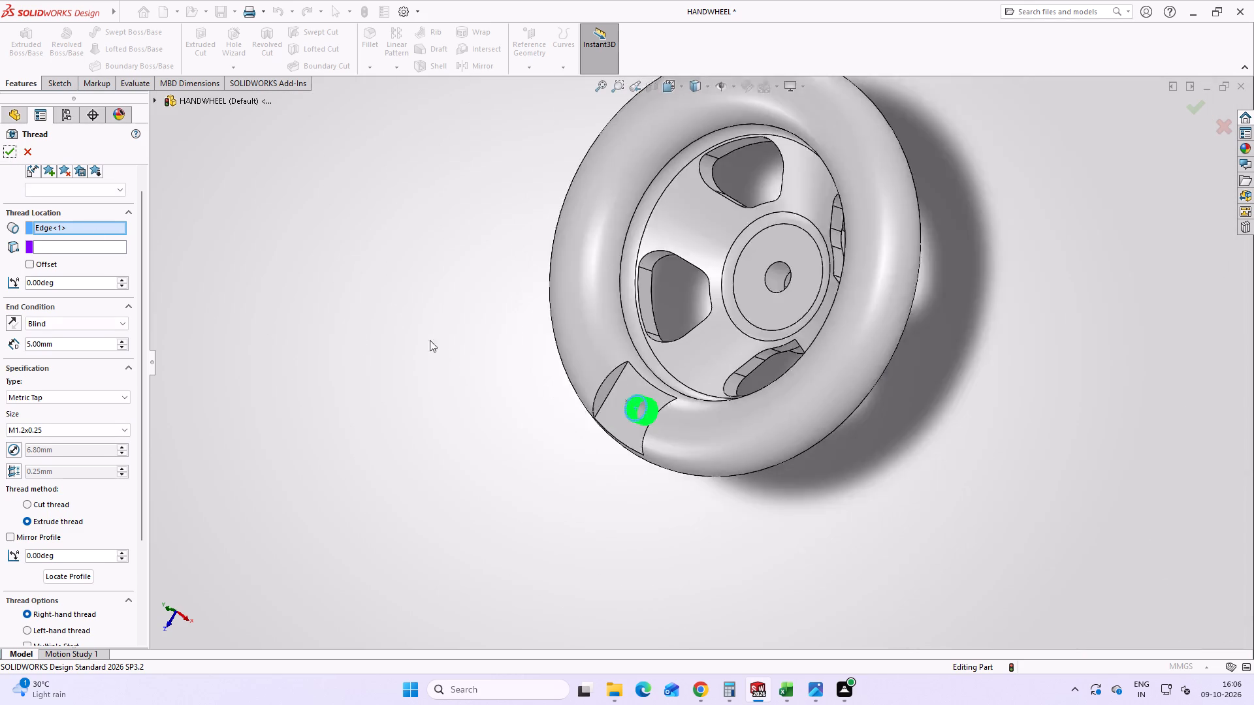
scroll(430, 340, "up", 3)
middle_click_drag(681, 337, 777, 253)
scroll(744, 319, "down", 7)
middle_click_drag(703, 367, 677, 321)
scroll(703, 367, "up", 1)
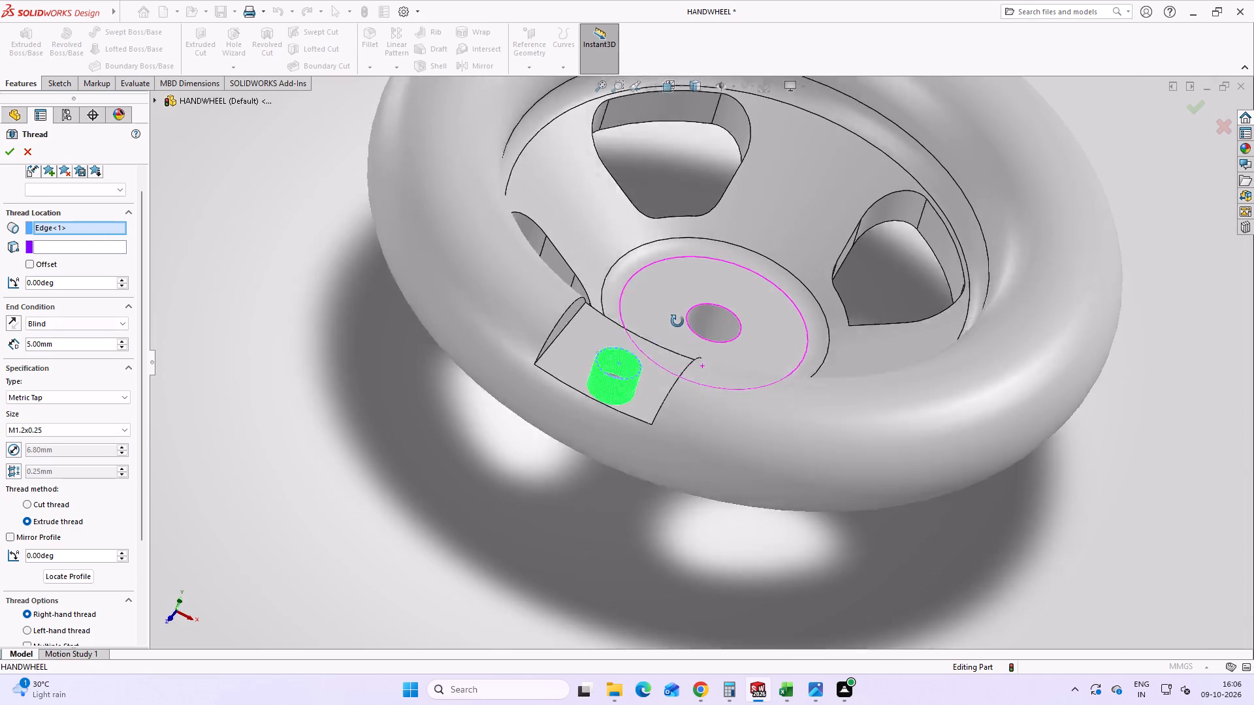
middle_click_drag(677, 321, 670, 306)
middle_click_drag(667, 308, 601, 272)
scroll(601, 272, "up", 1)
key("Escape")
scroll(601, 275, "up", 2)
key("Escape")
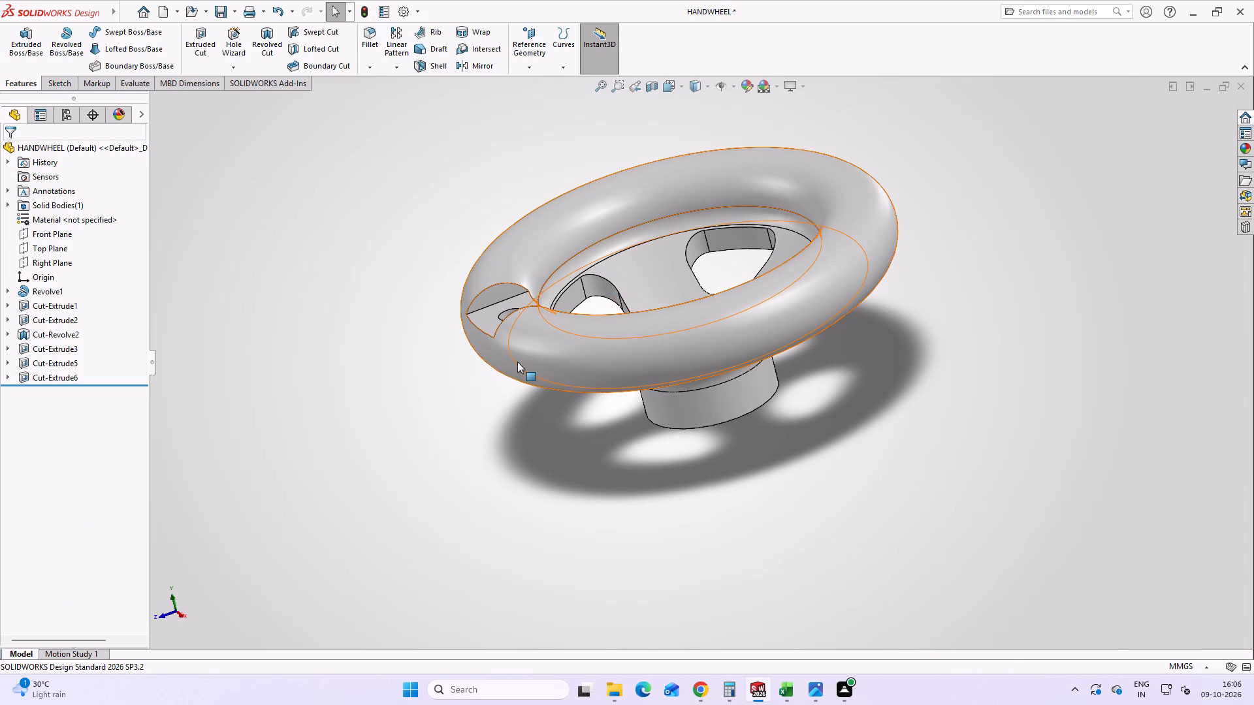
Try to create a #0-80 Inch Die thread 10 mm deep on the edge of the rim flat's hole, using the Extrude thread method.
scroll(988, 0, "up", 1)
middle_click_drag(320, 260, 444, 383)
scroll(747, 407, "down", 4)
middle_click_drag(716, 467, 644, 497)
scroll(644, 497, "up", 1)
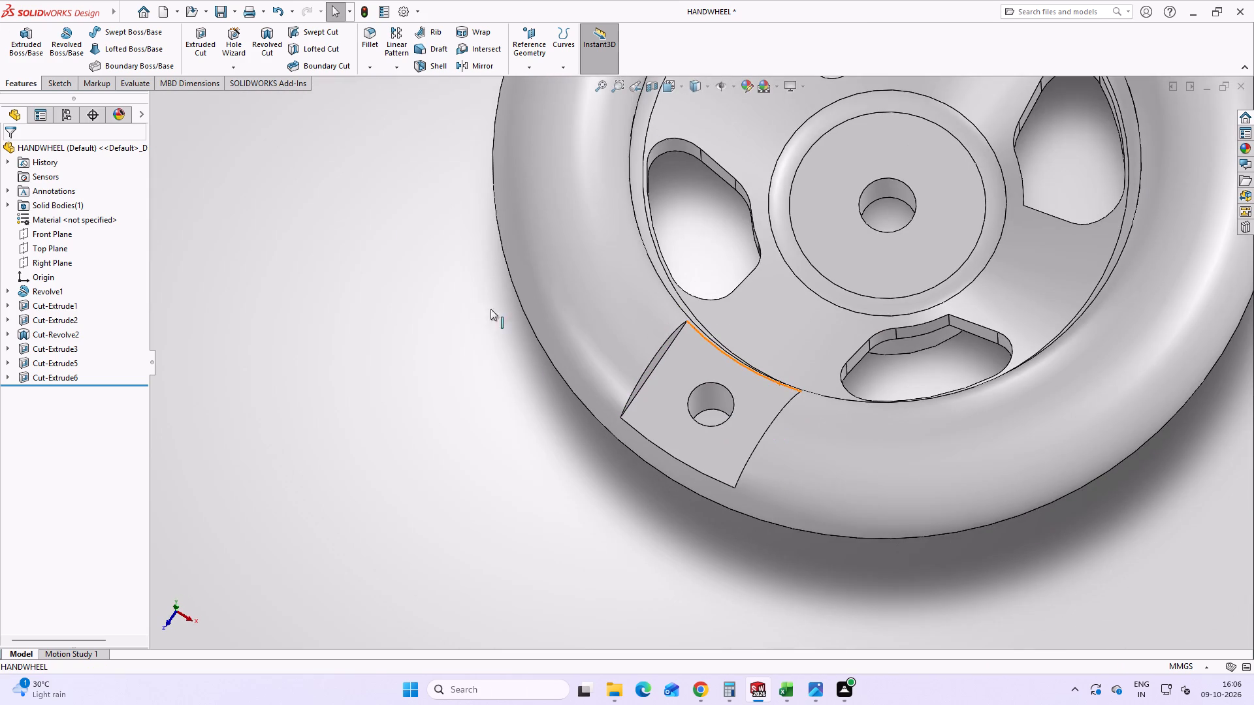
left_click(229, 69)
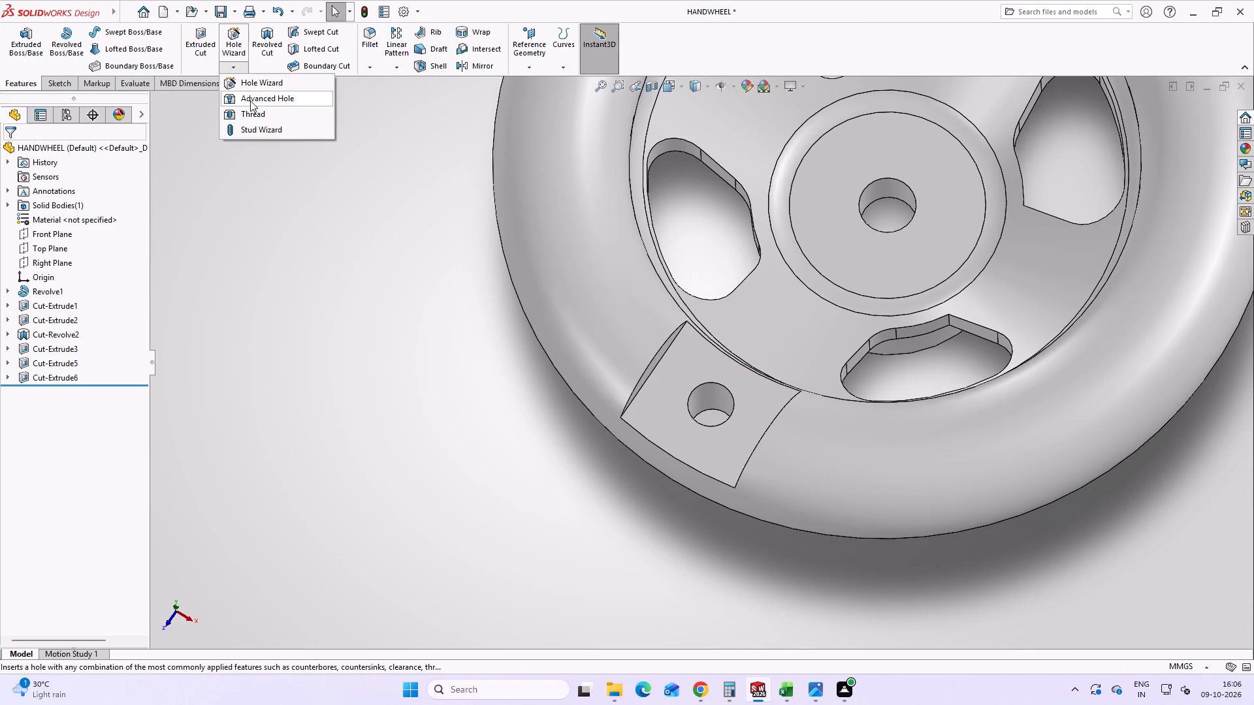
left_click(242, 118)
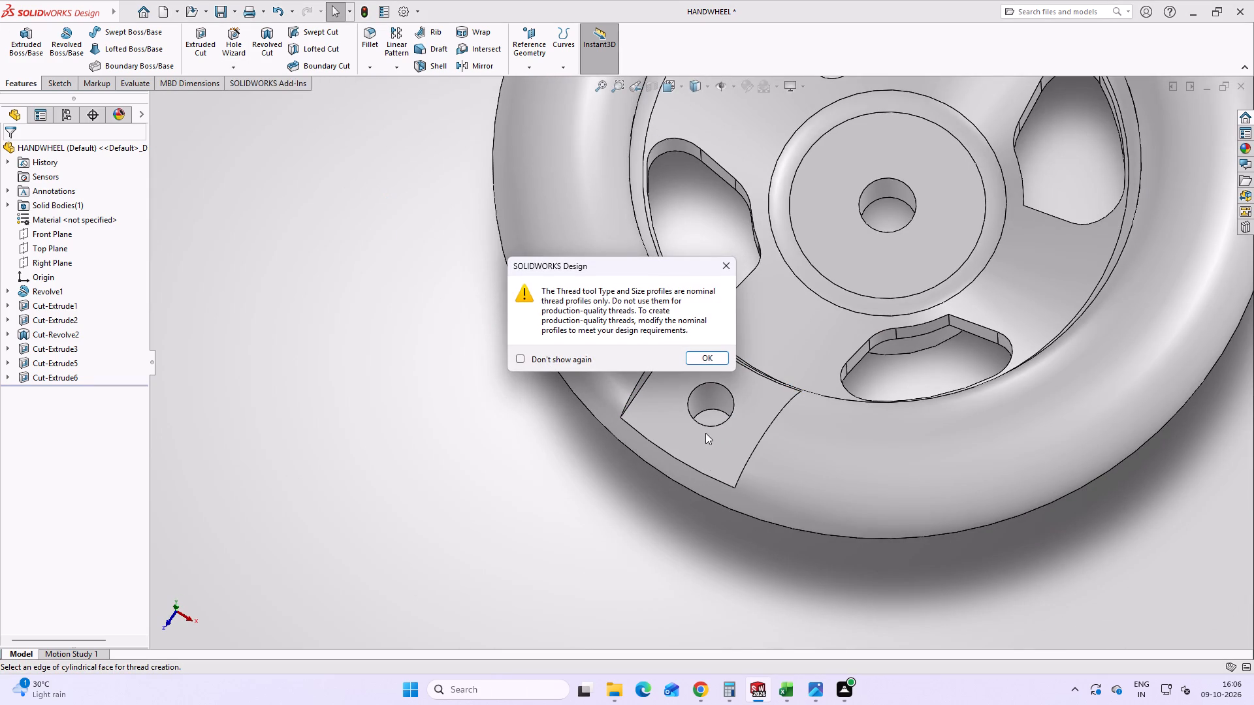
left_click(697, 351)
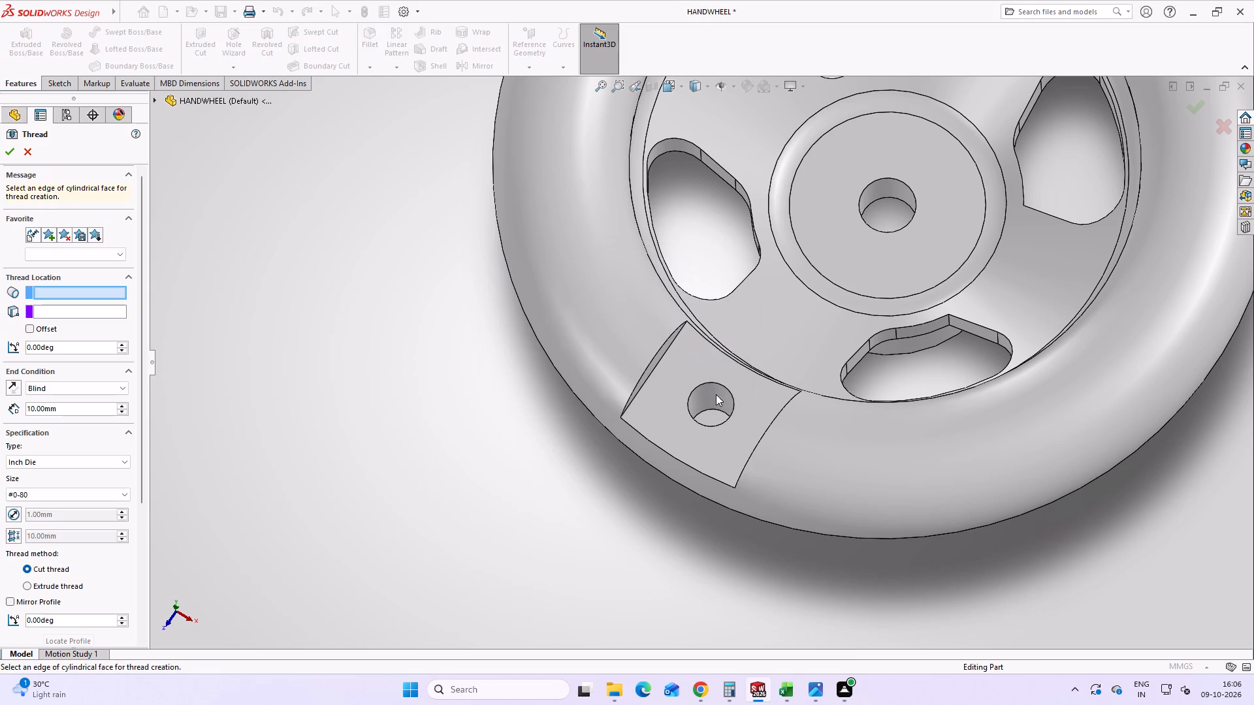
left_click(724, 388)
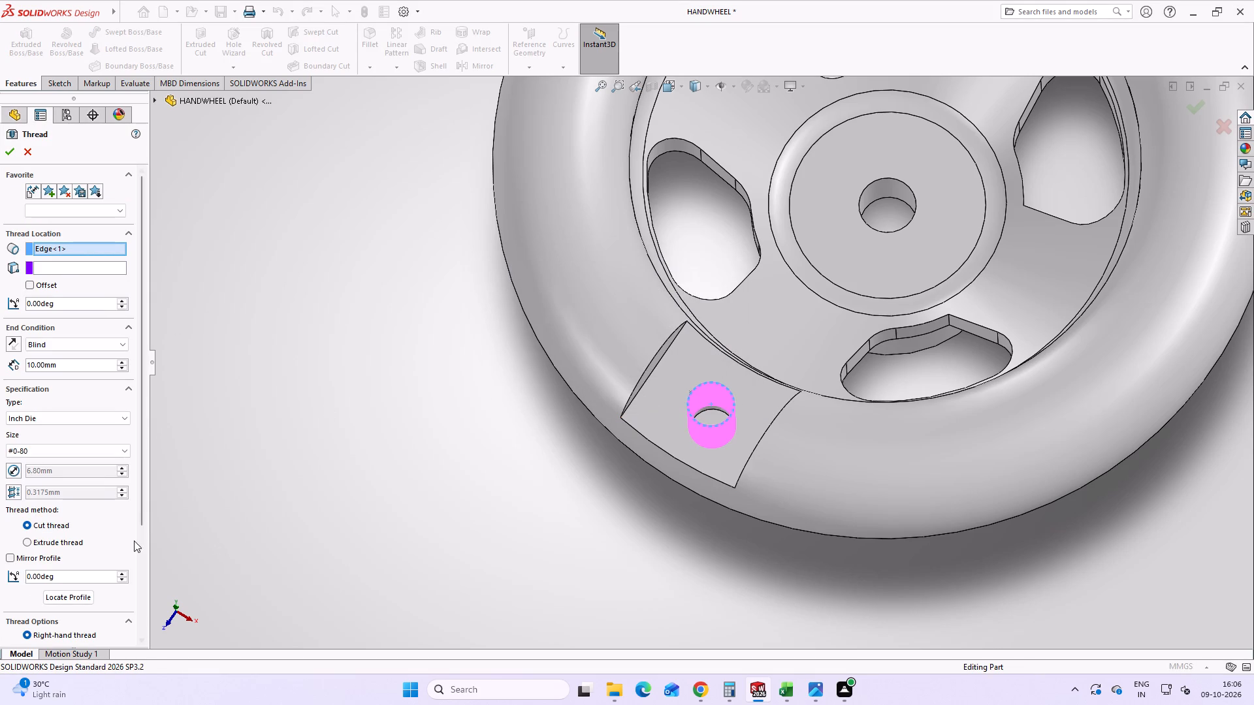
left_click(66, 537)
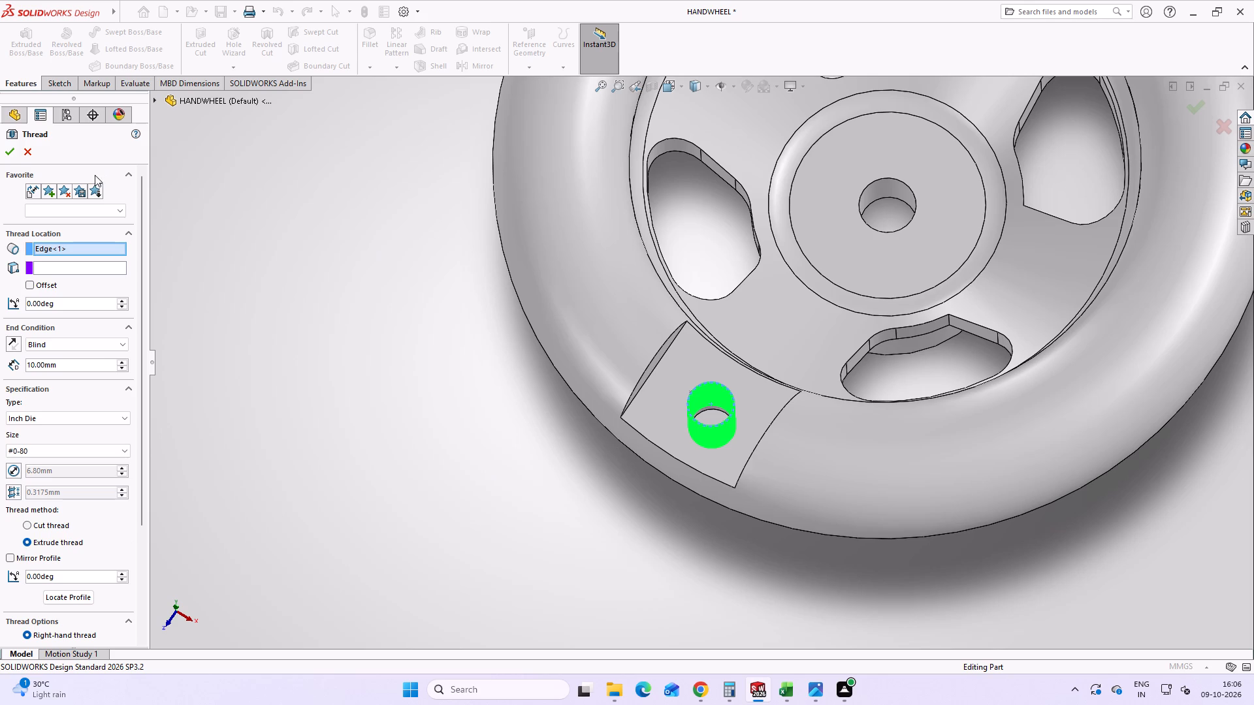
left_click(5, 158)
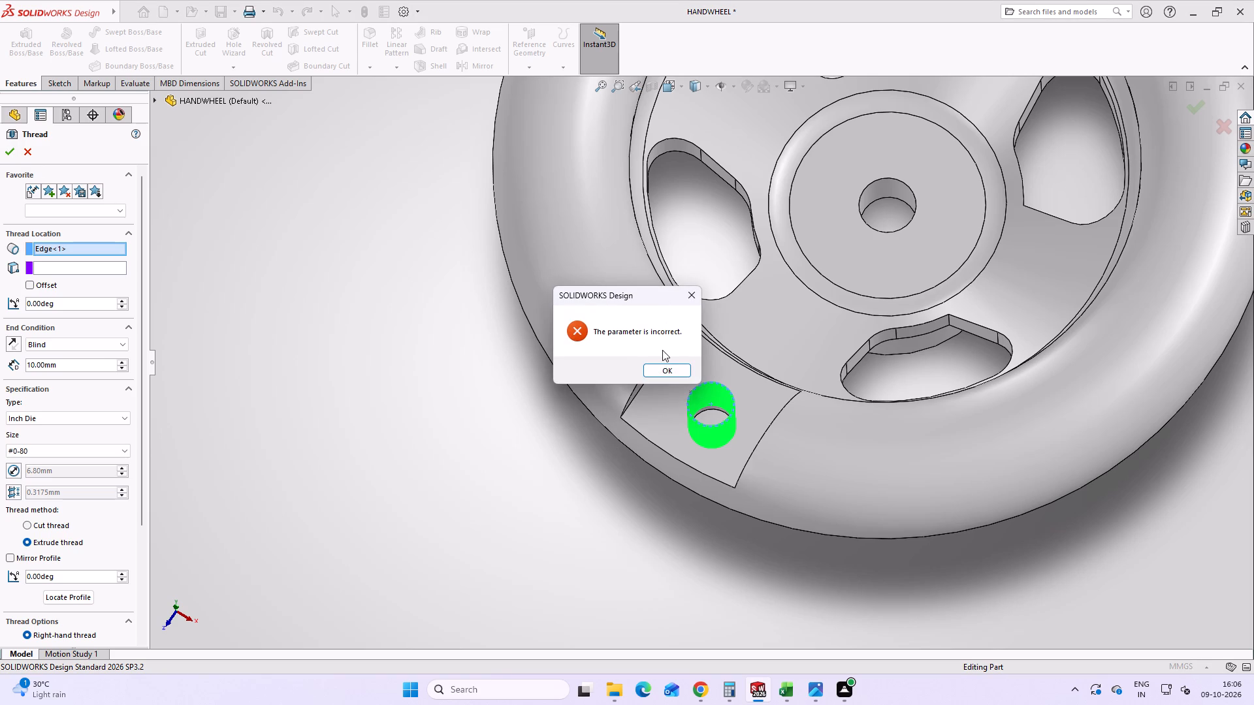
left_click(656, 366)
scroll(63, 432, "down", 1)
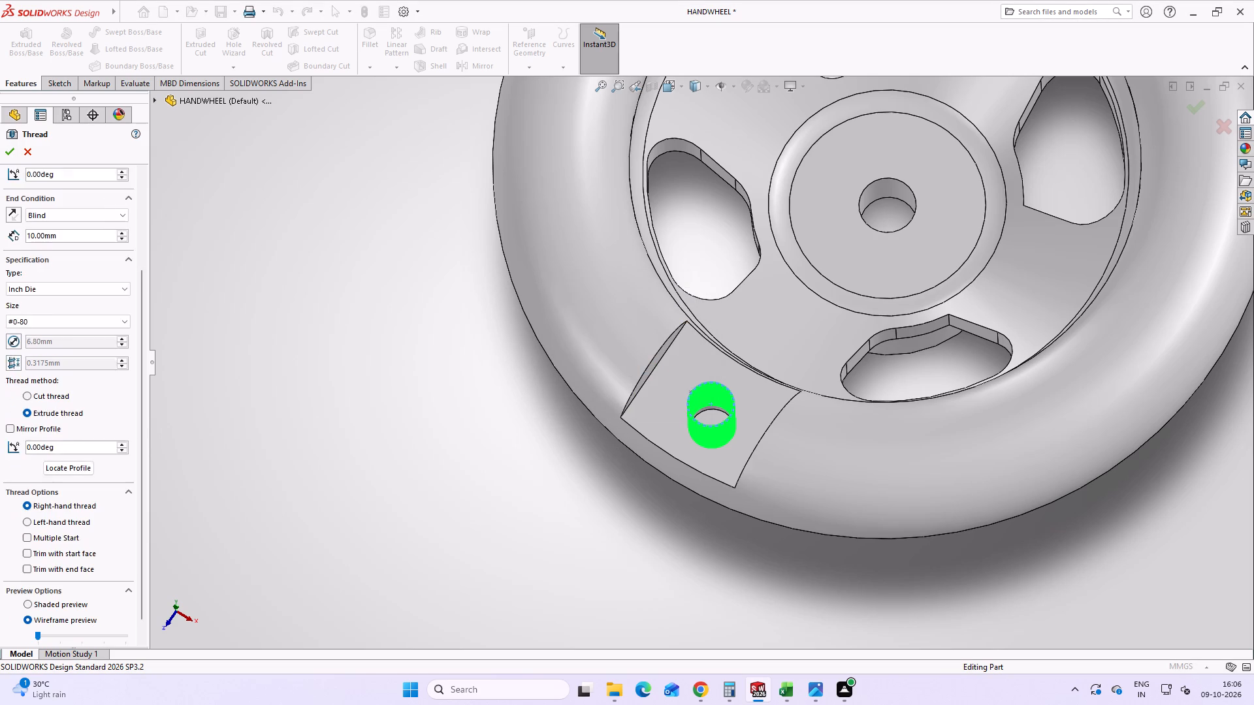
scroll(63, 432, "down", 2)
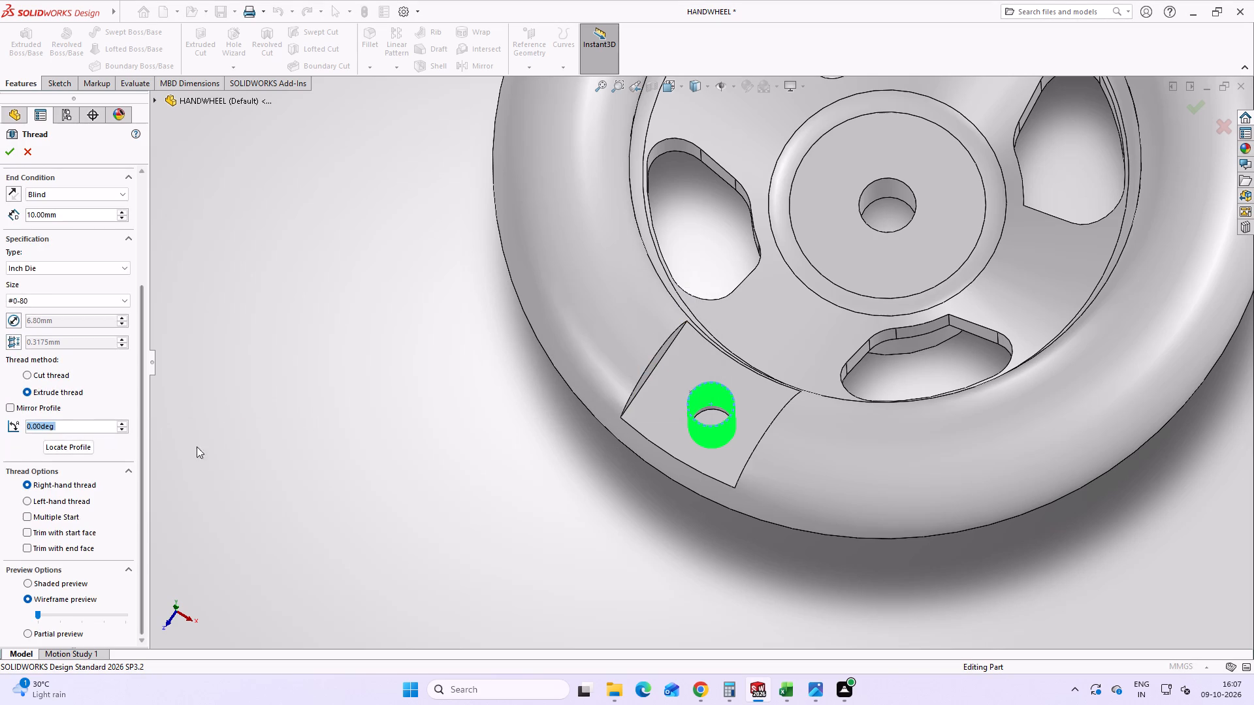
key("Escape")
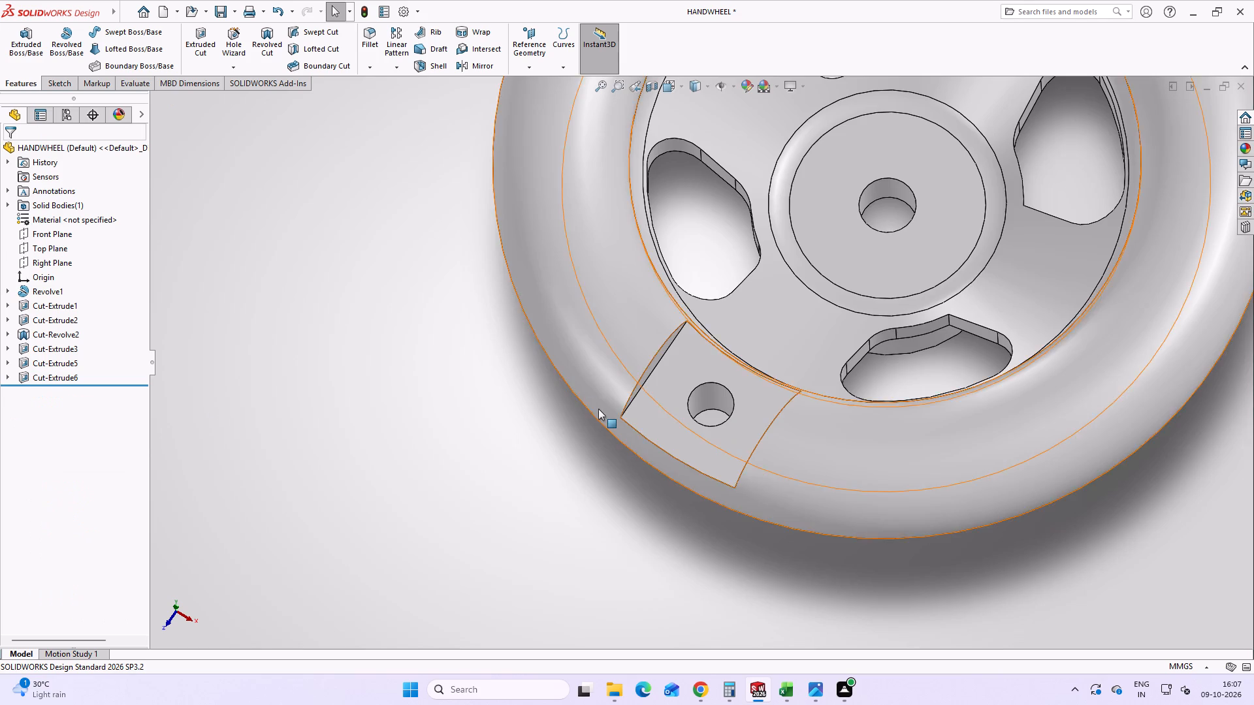
Save the handwheel part without rebuilding it.
scroll(598, 409, "up", 2)
scroll(710, 285, "up", 2)
middle_click_drag(792, 275, 834, 114)
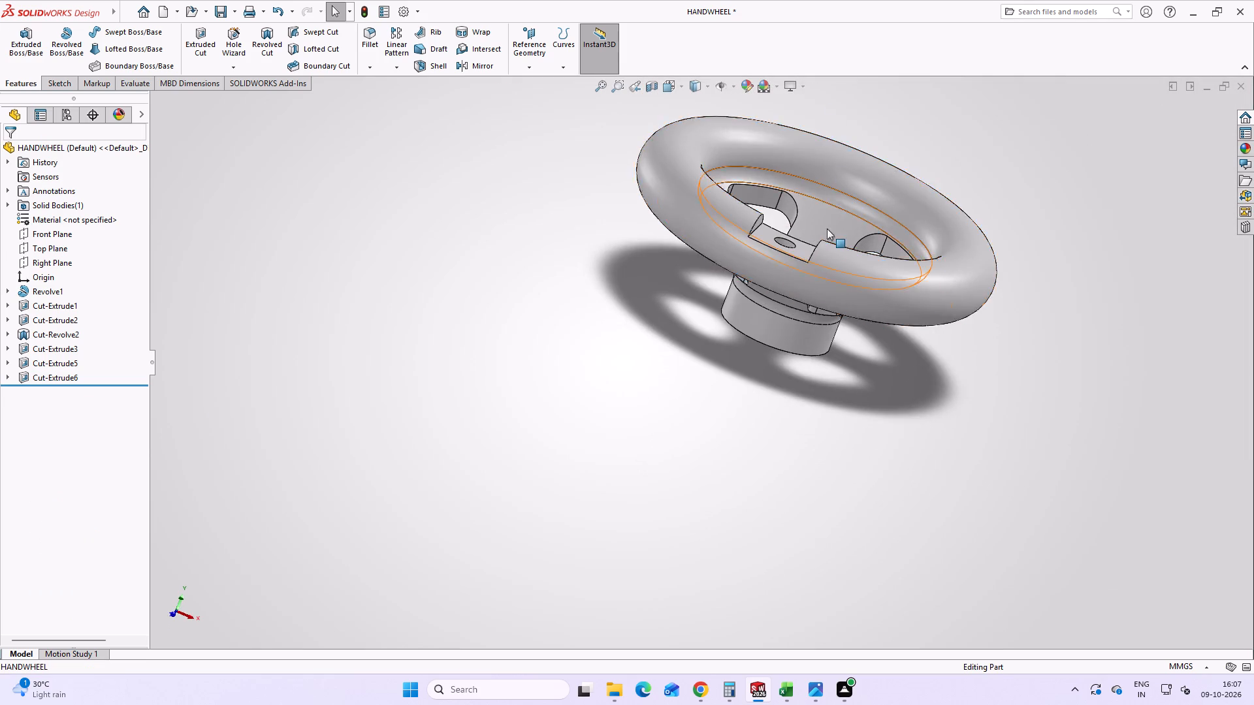
scroll(827, 236, "down", 3)
scroll(799, 337, "up", 4)
middle_click_drag(762, 280, 898, 244)
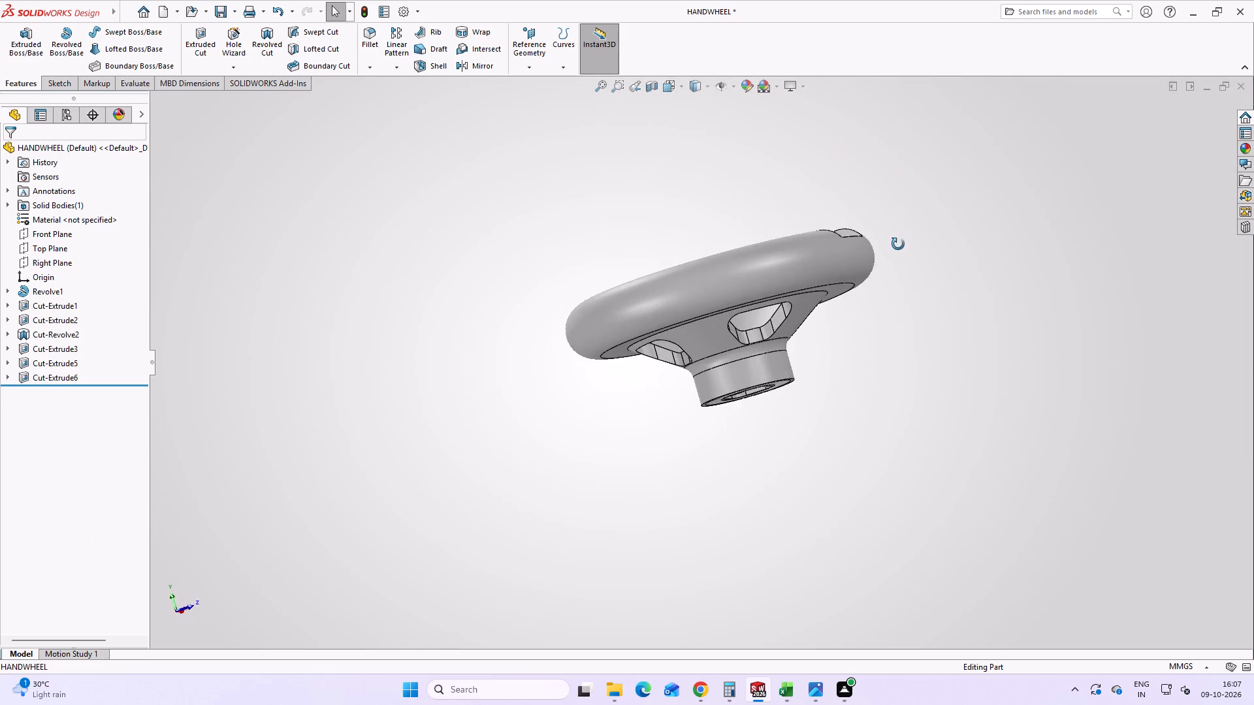
middle_click_drag(898, 244, 848, 281)
key("ctrl+s")
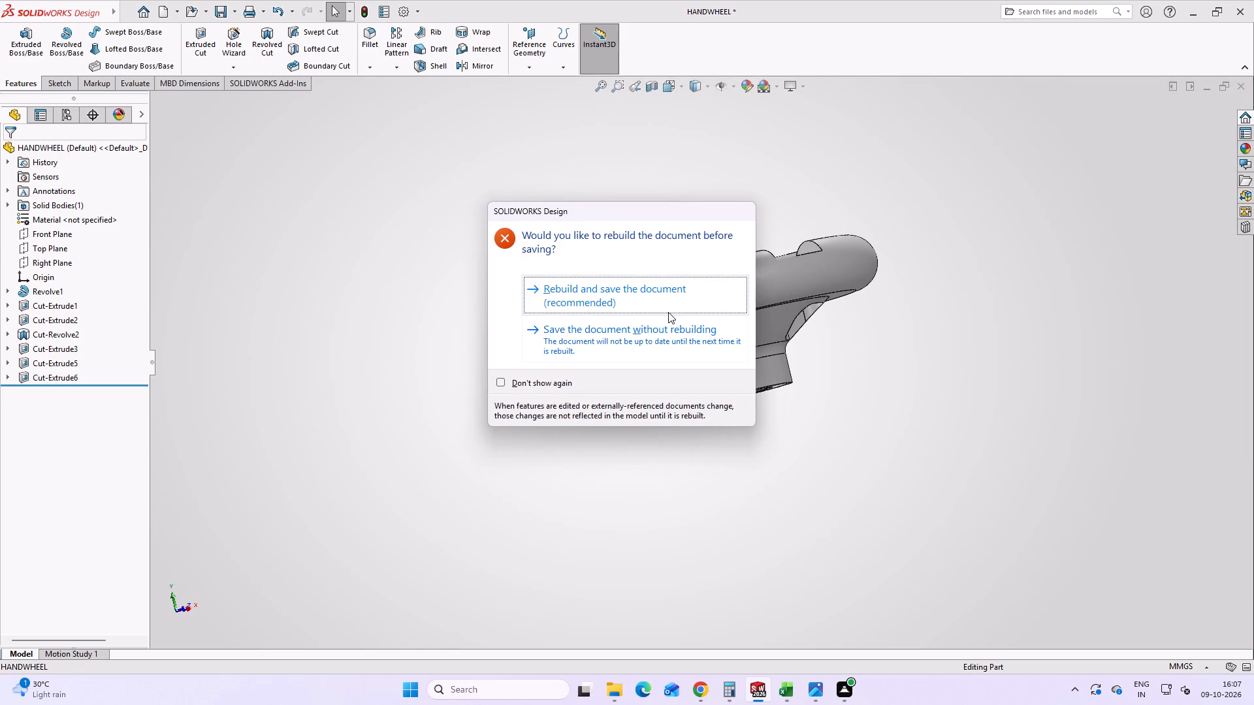
left_click(646, 342)
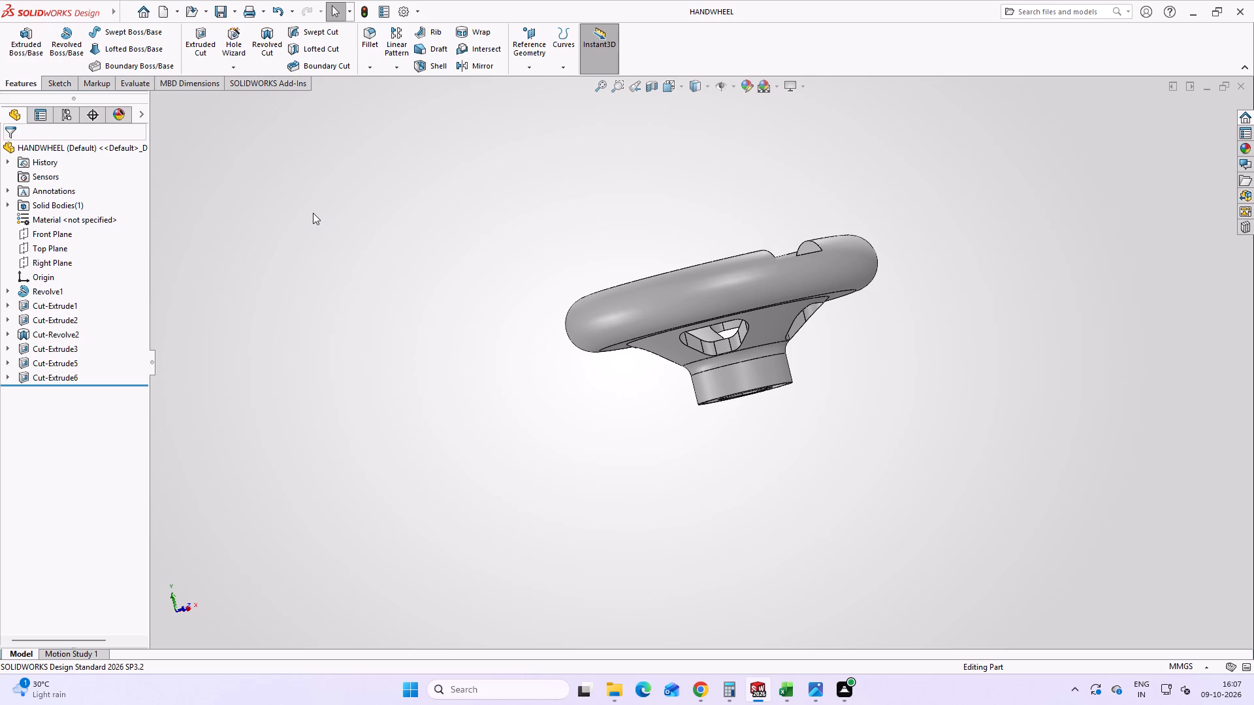
Export the part as HANDWHEEL in STEP AP203 format to the same folder, saving without a rebuild.
left_click(236, 13)
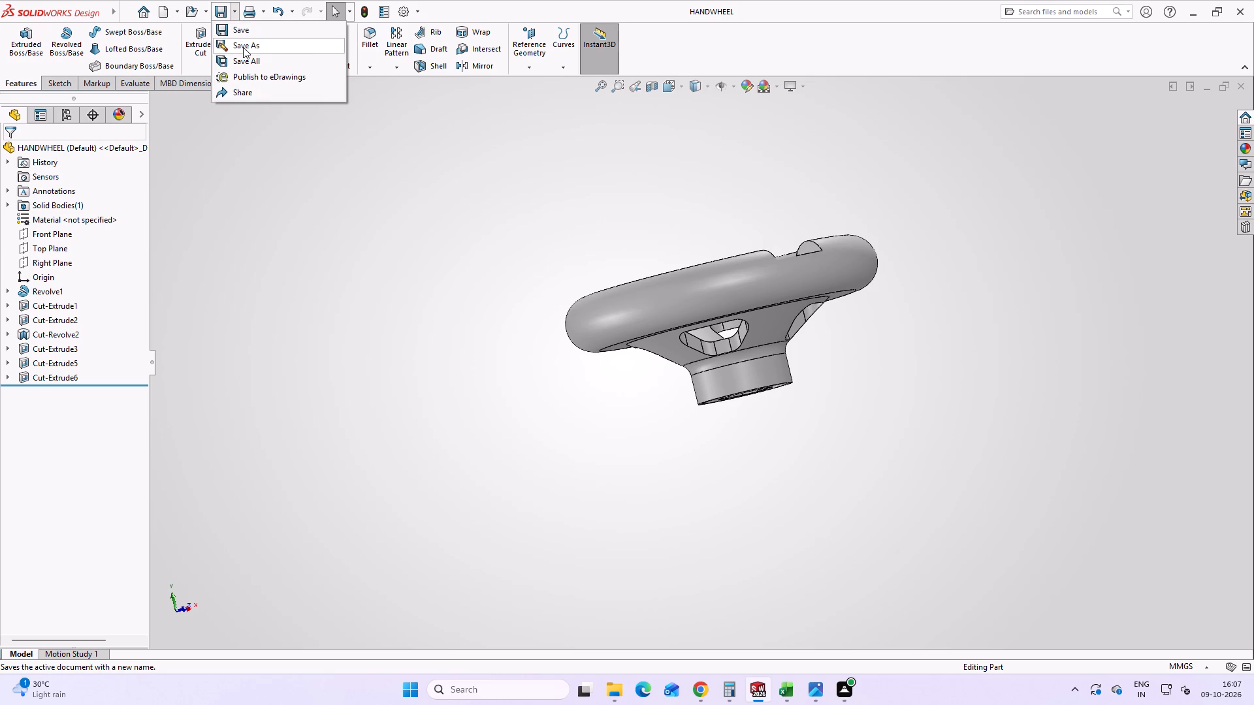
left_click(243, 47)
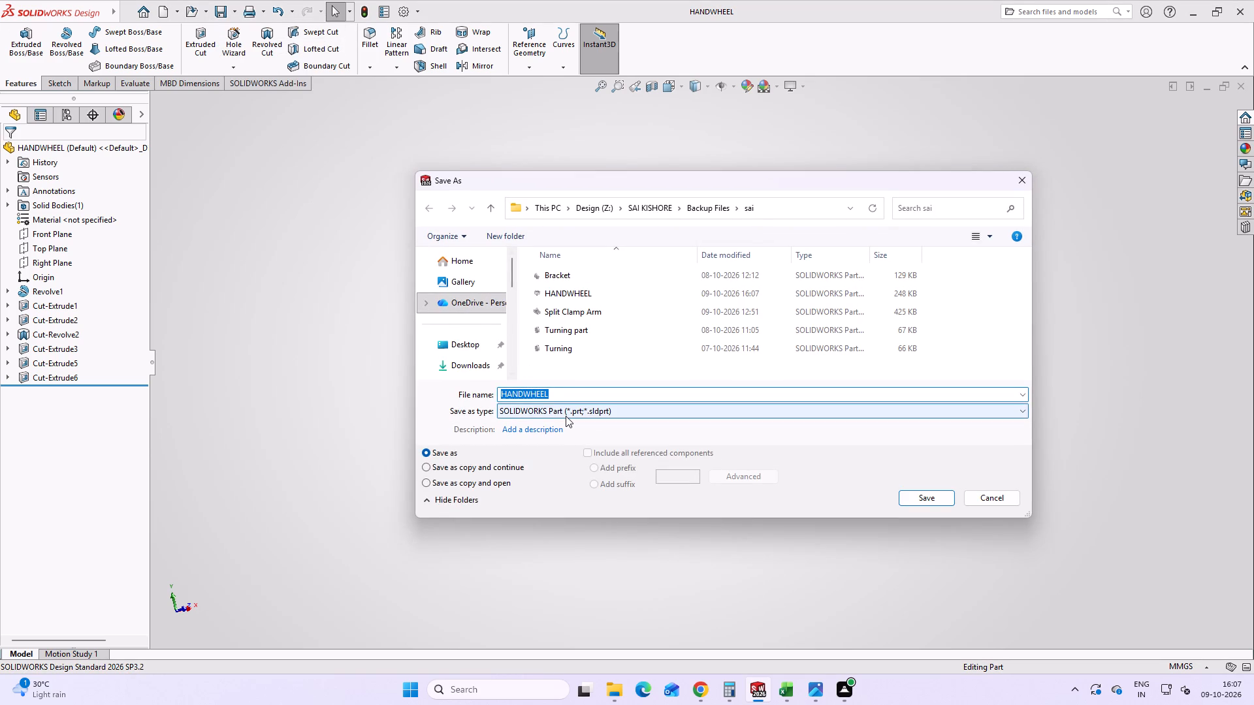
left_click(566, 416)
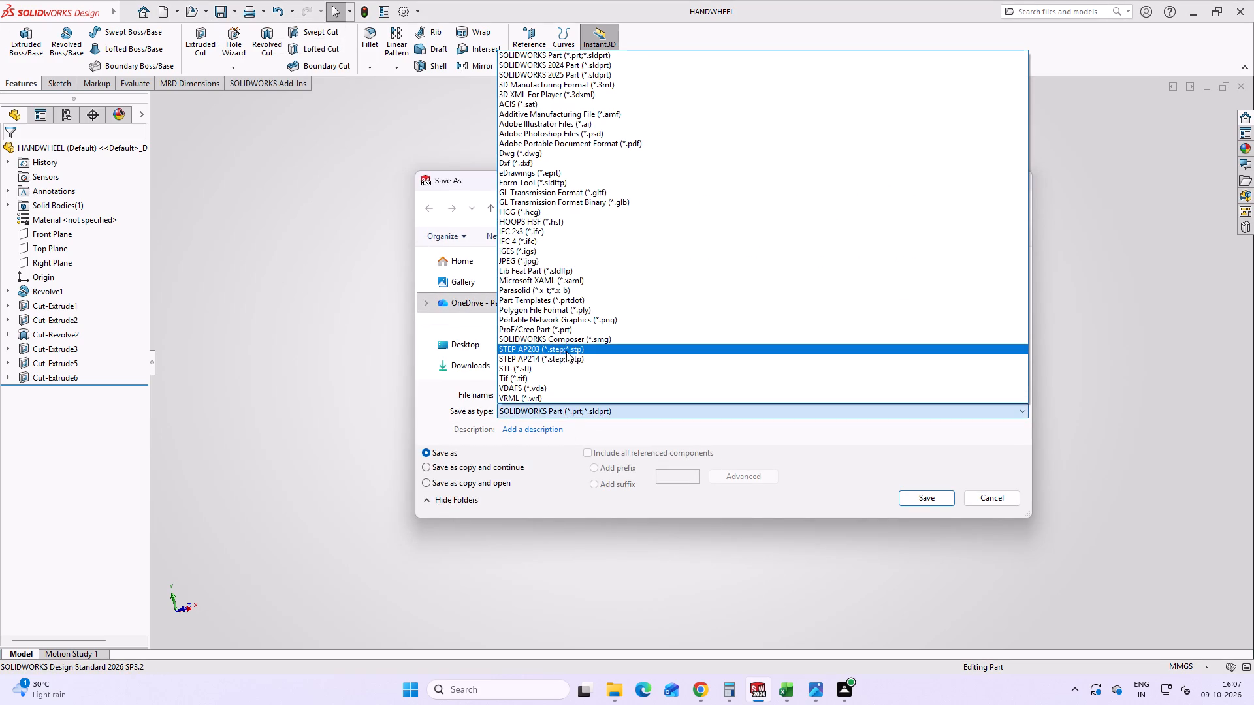
left_click(566, 351)
left_click(920, 523)
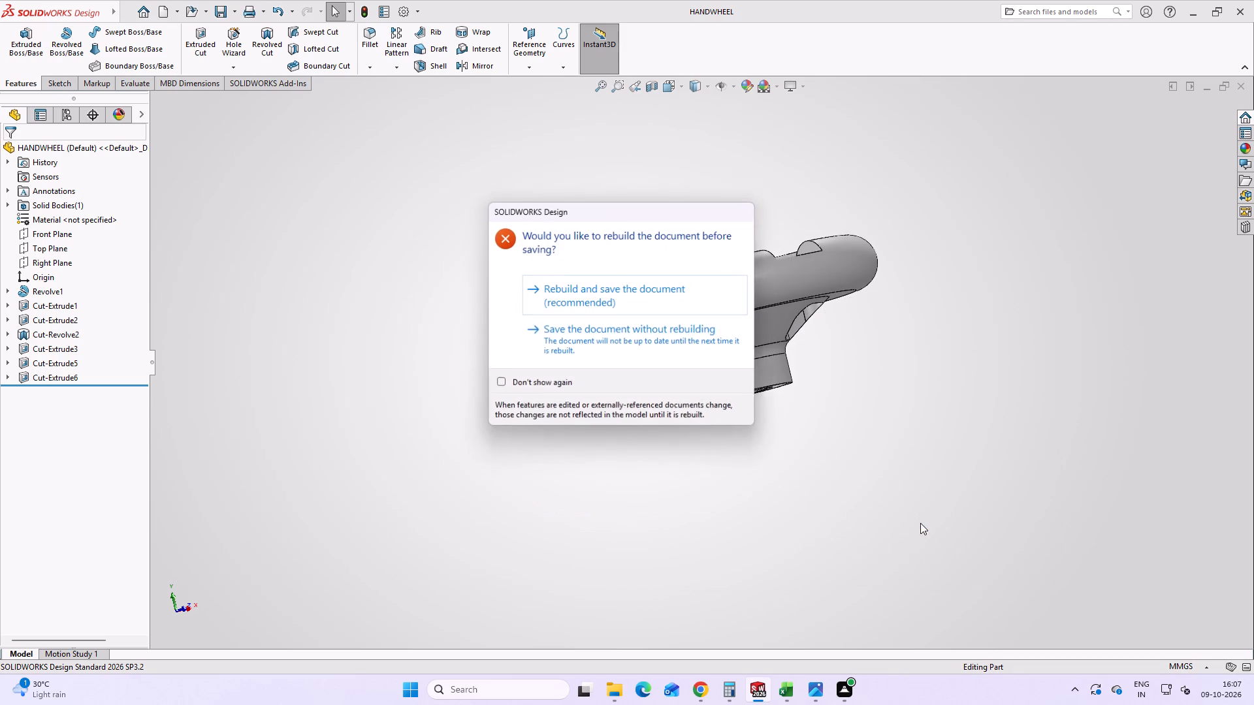
left_click(622, 342)
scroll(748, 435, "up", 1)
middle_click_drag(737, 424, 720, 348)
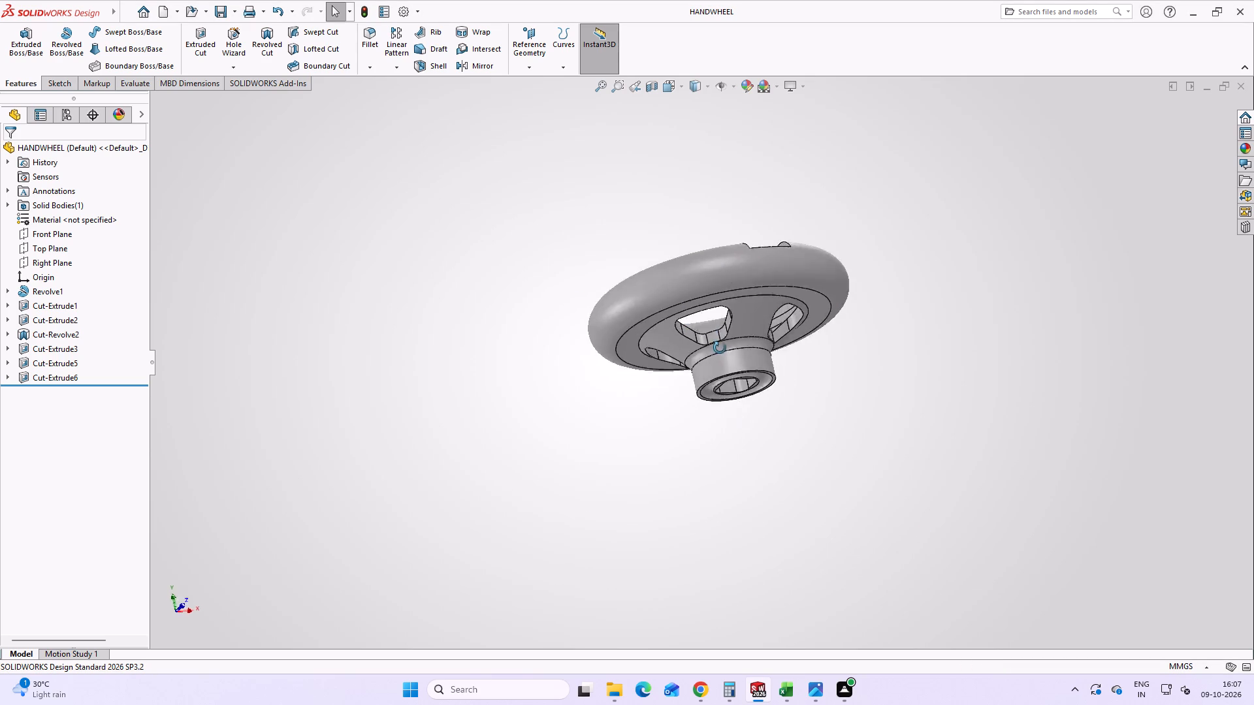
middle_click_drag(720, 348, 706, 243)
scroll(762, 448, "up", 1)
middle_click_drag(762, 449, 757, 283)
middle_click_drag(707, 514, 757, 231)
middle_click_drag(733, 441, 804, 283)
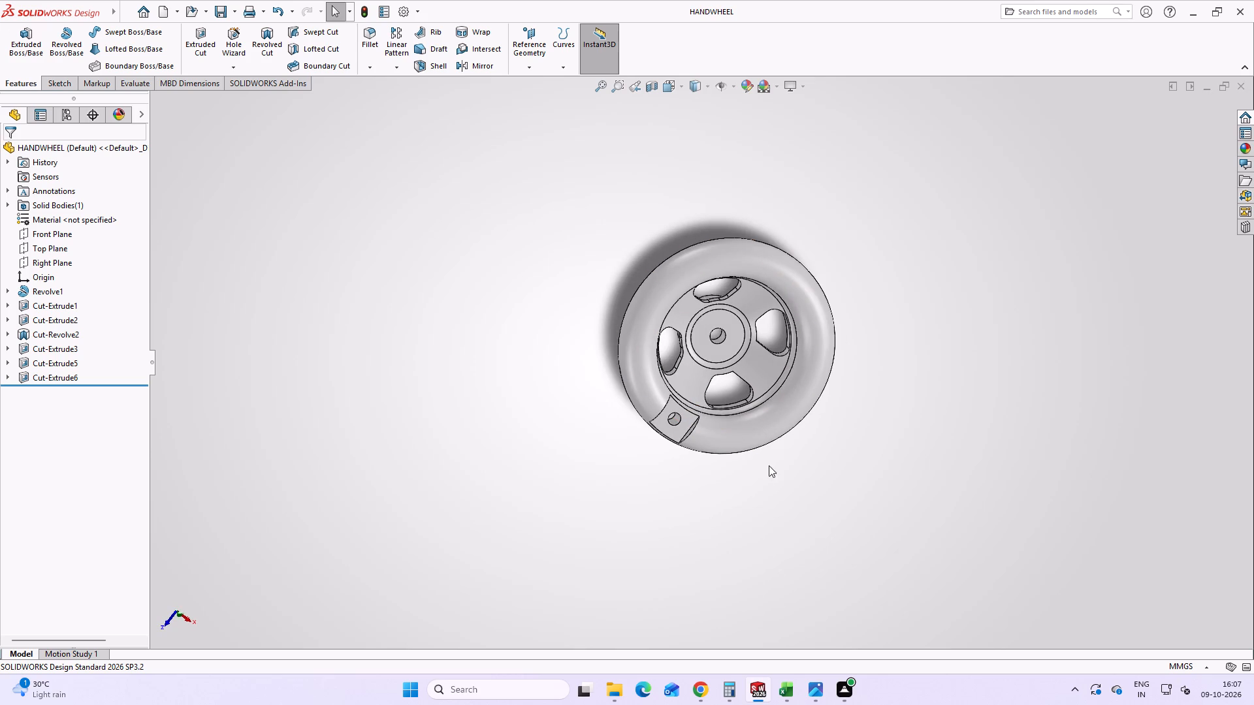
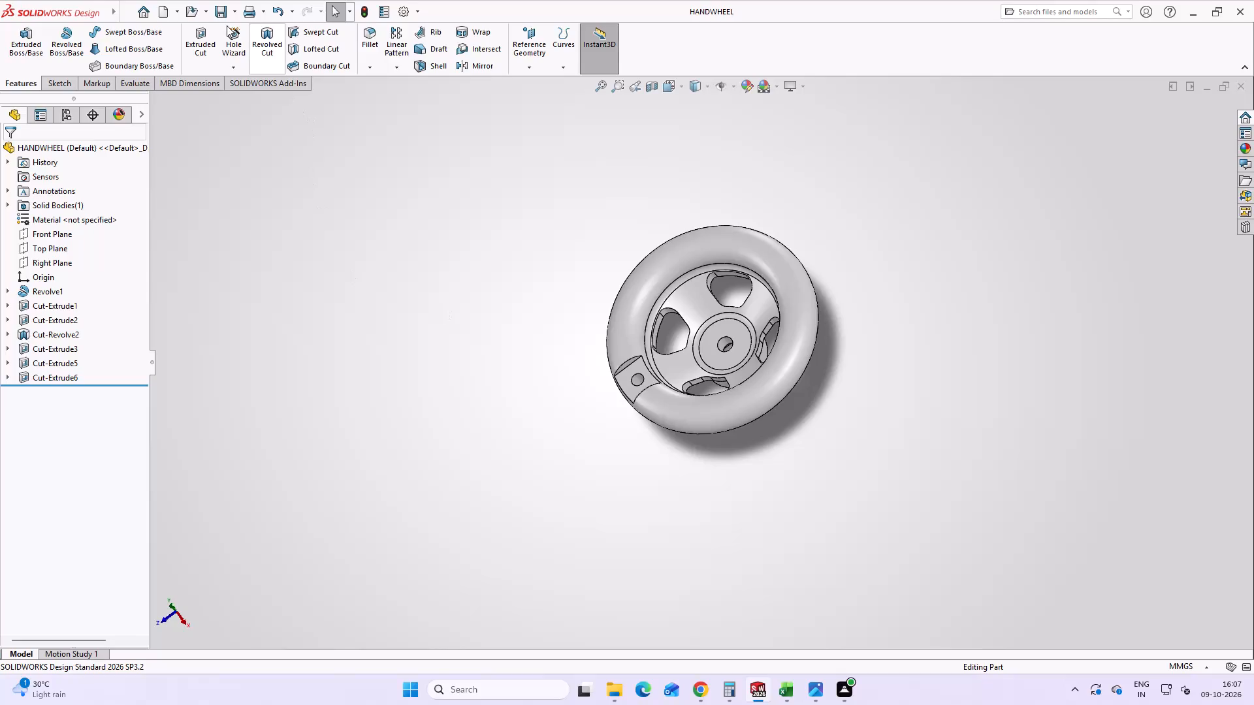
Save the part again as HANDWHEEL in SOLIDWORKS Part format, replacing the existing file and rebuilding the document.
left_click(236, 16)
left_click(240, 48)
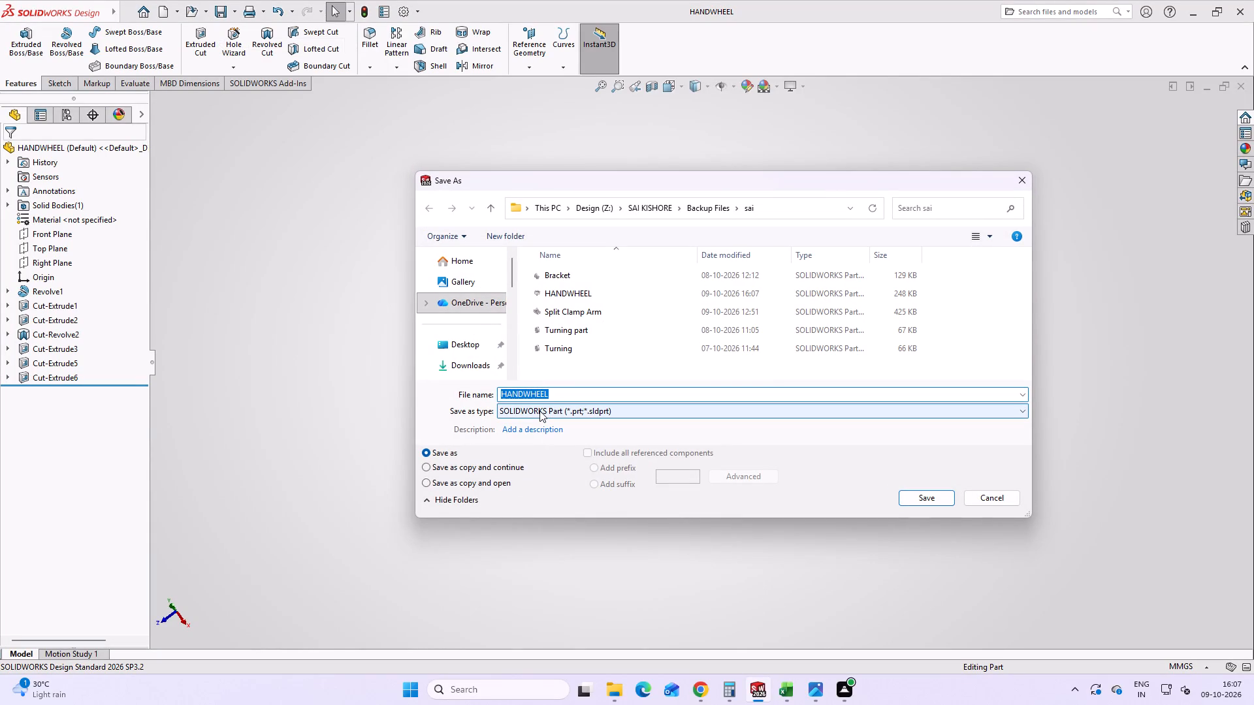
left_click(908, 493)
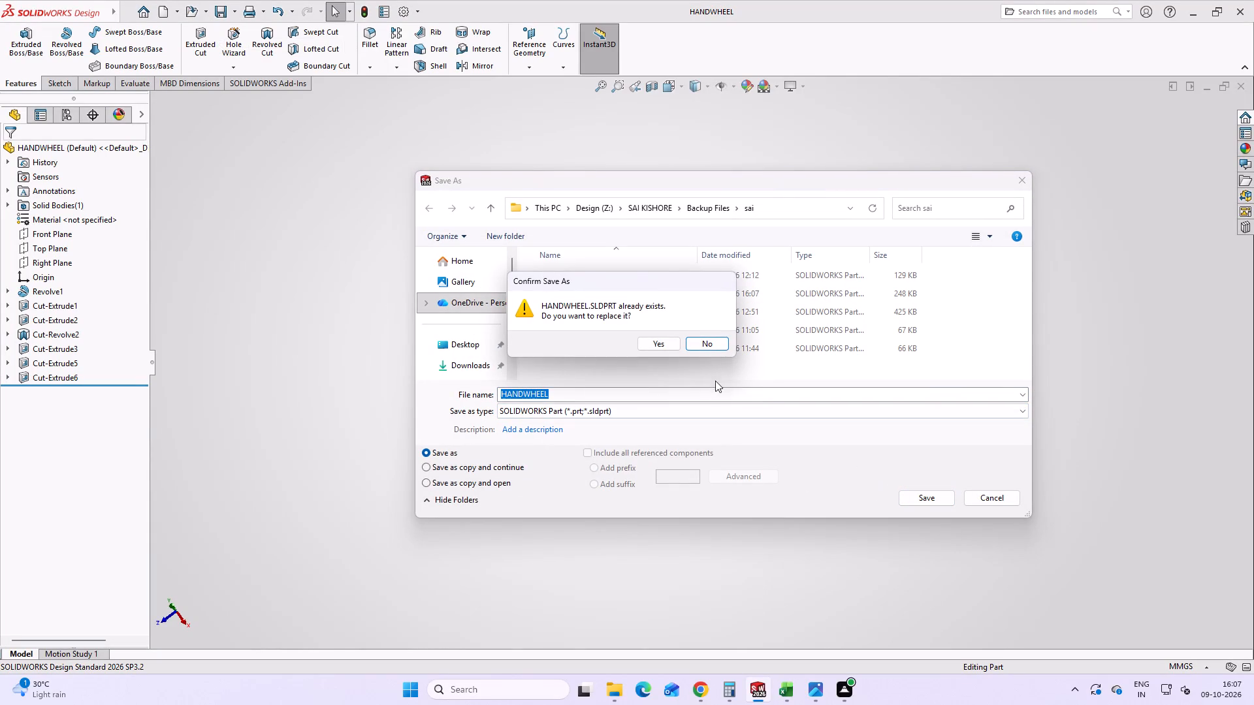
left_click(647, 341)
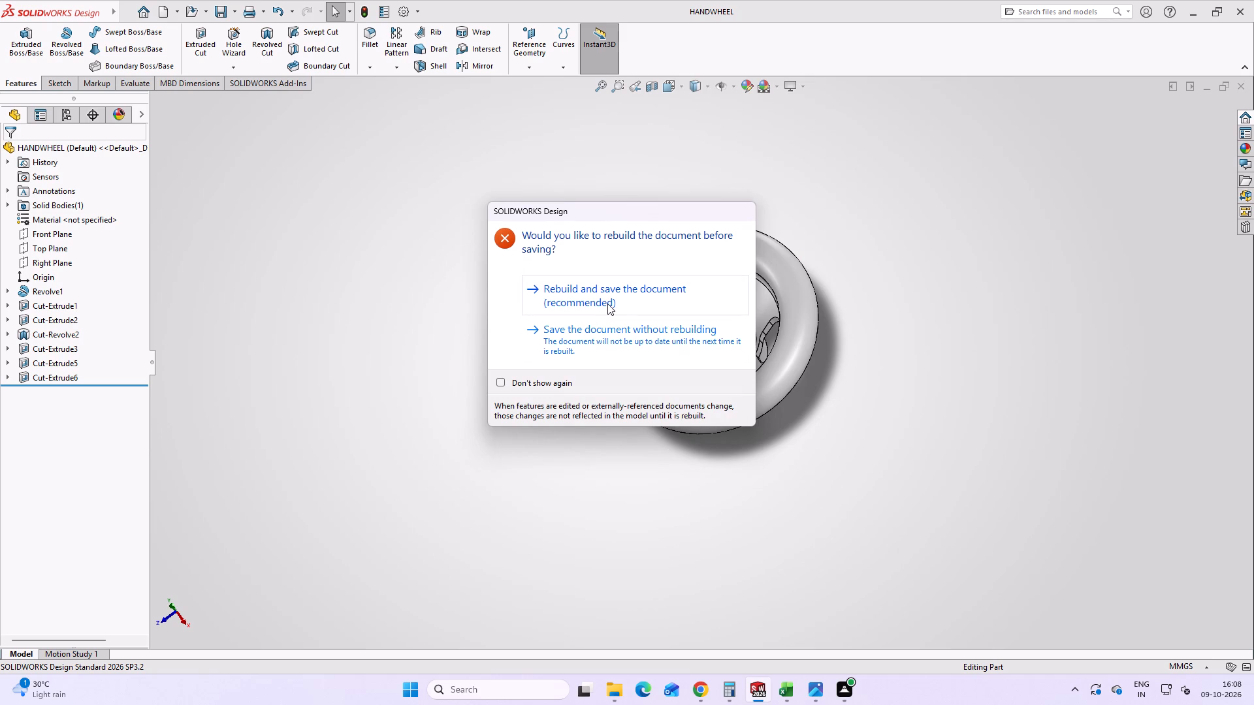
left_click(630, 299)
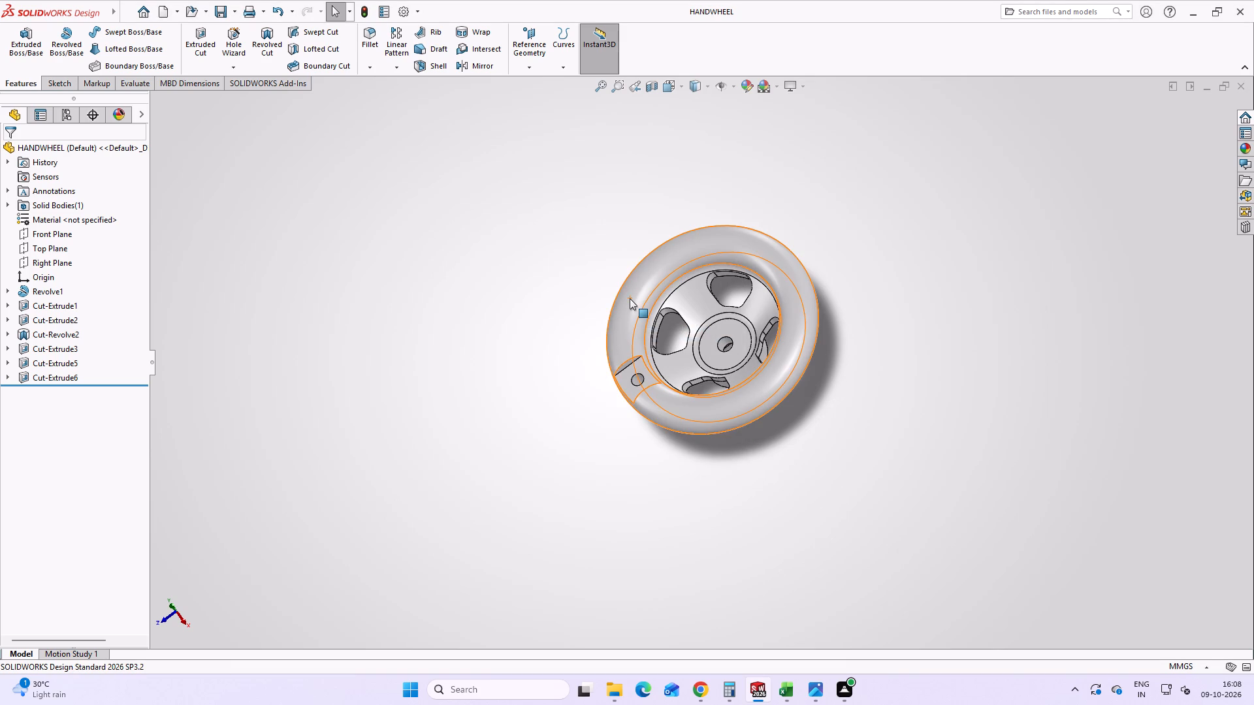
left_click(218, 14)
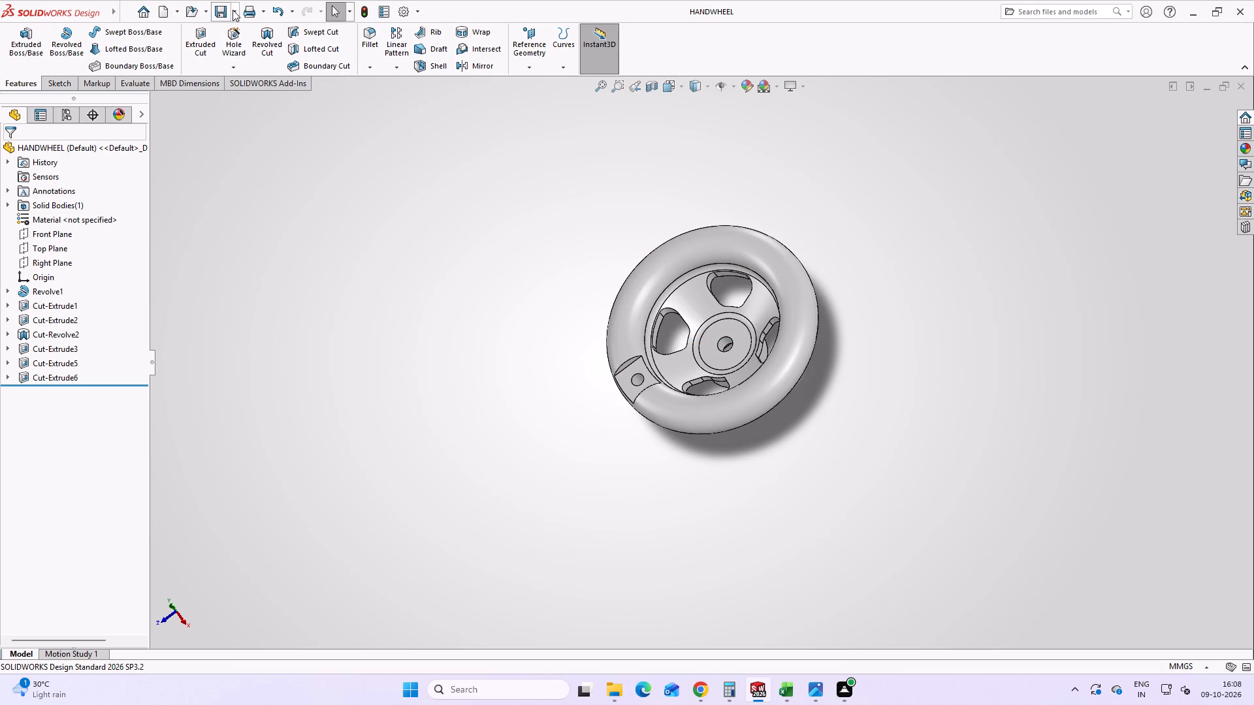
Export the part as HANDWHEEL in STEP AP203 format to the same folder, replacing the existing file.
left_click(233, 10)
left_click(266, 50)
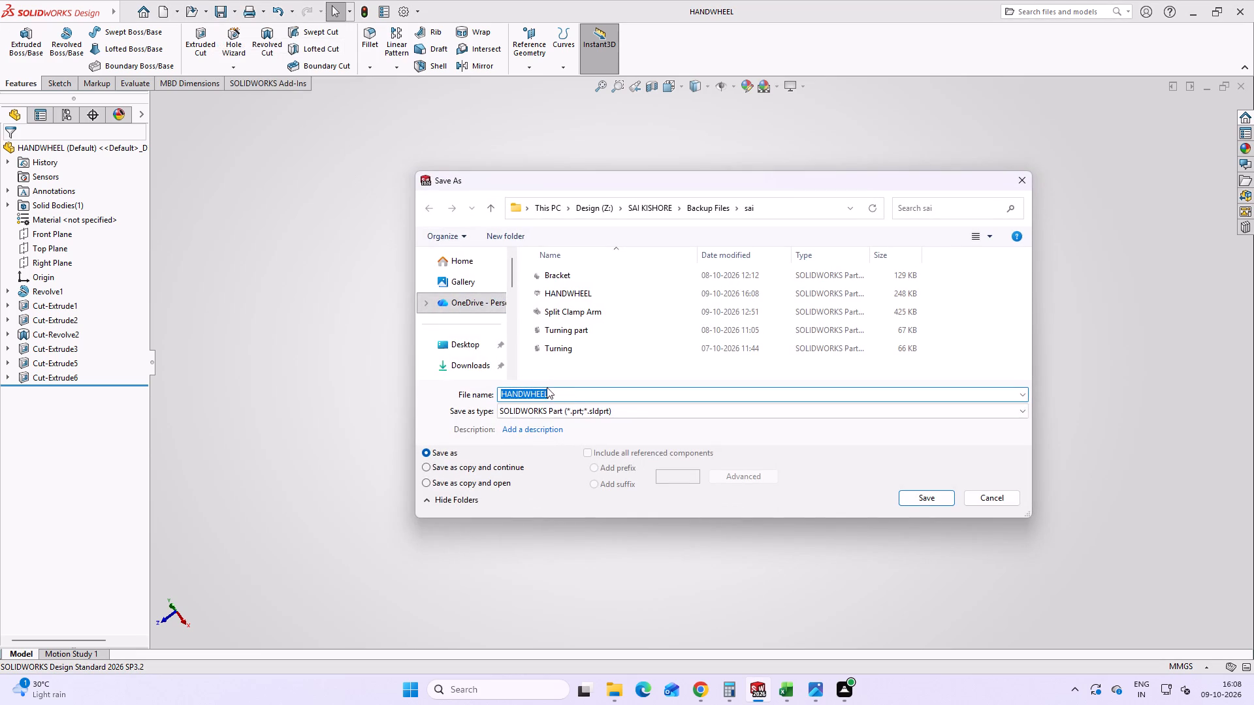
left_click(572, 410)
scroll(581, 380, "down", 7)
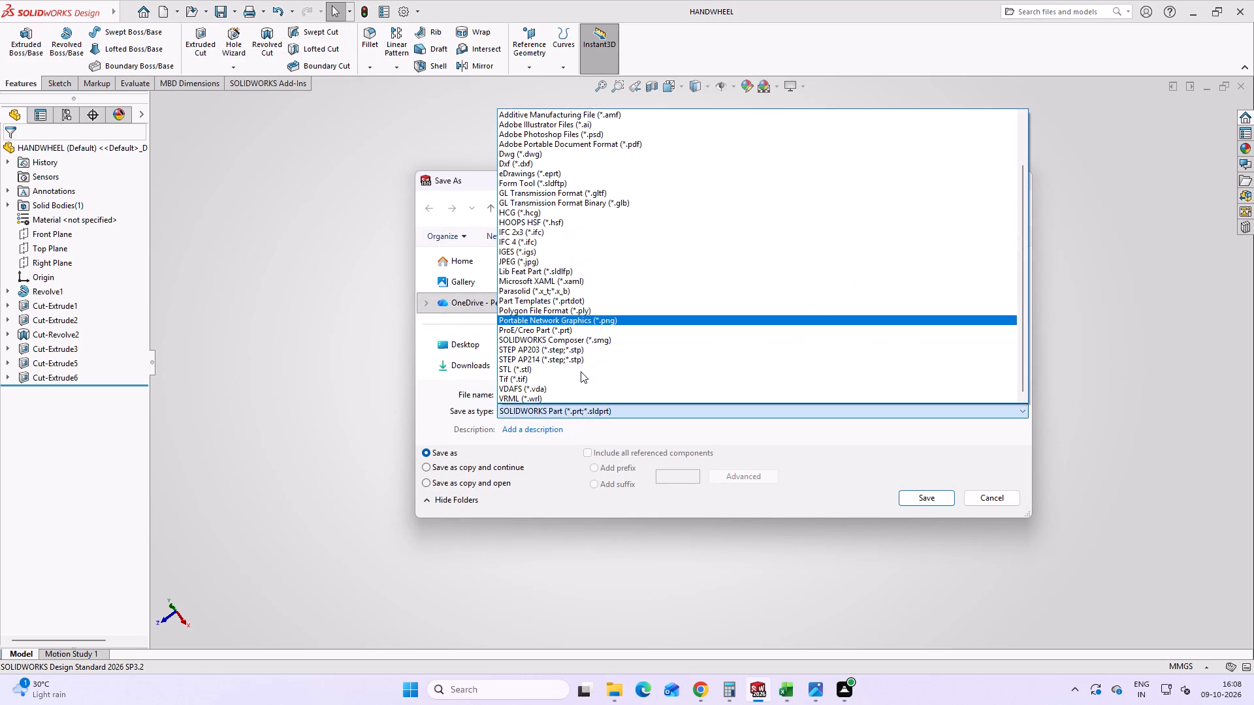
left_click(556, 345)
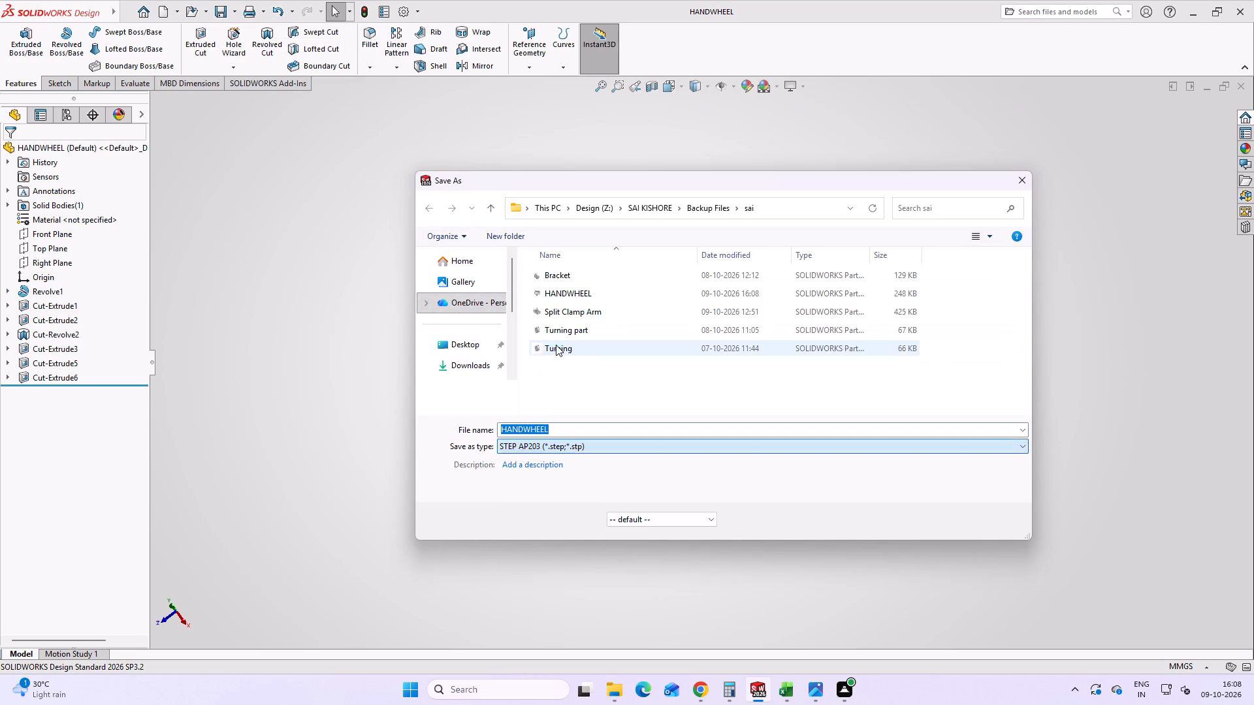
left_click(895, 516)
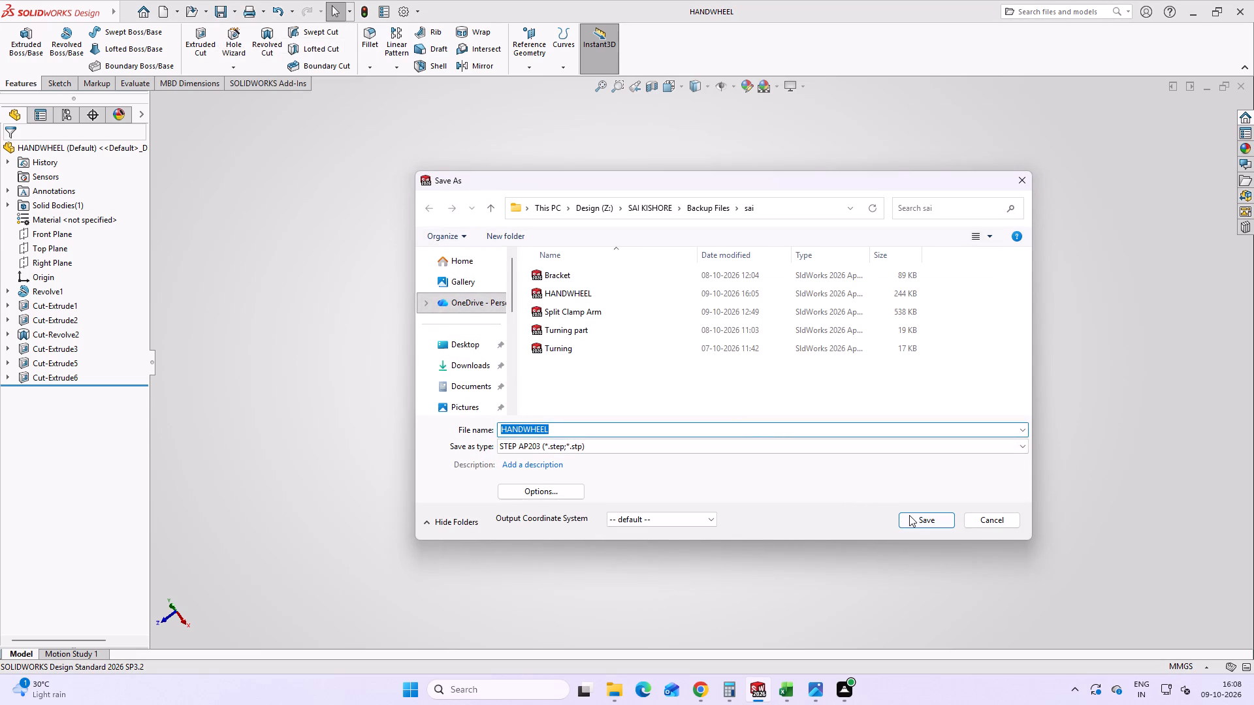
left_click(909, 515)
left_click(673, 349)
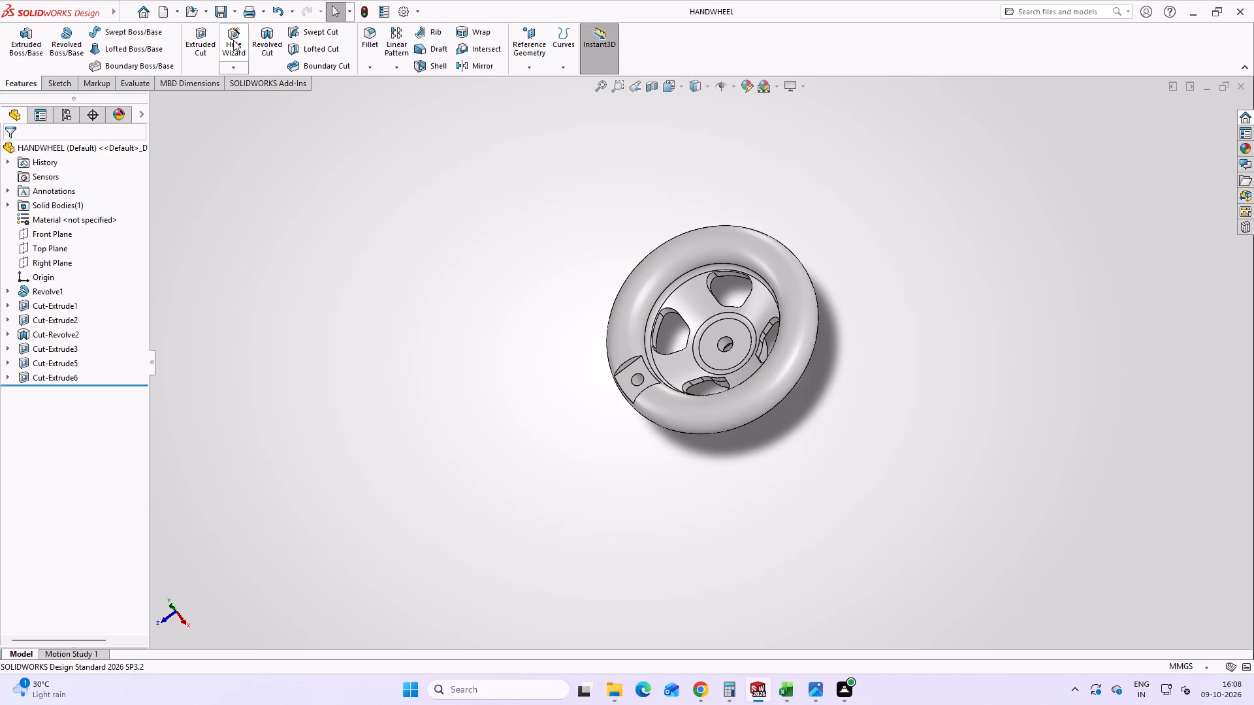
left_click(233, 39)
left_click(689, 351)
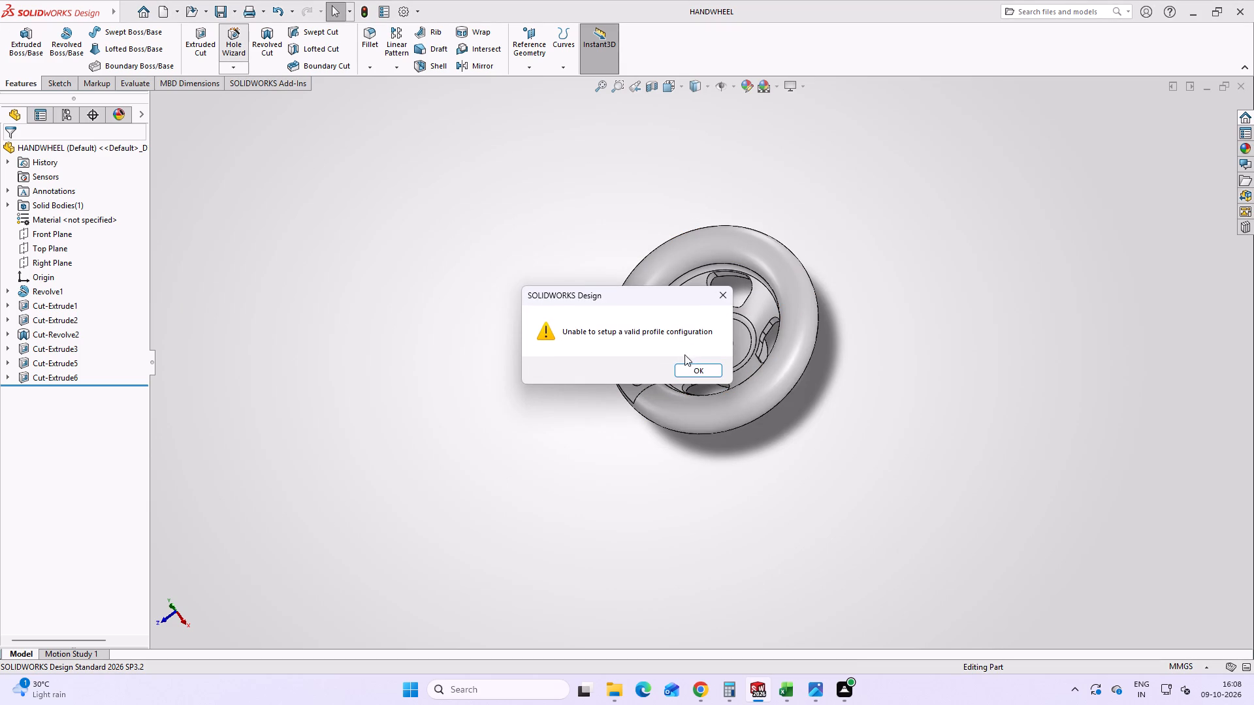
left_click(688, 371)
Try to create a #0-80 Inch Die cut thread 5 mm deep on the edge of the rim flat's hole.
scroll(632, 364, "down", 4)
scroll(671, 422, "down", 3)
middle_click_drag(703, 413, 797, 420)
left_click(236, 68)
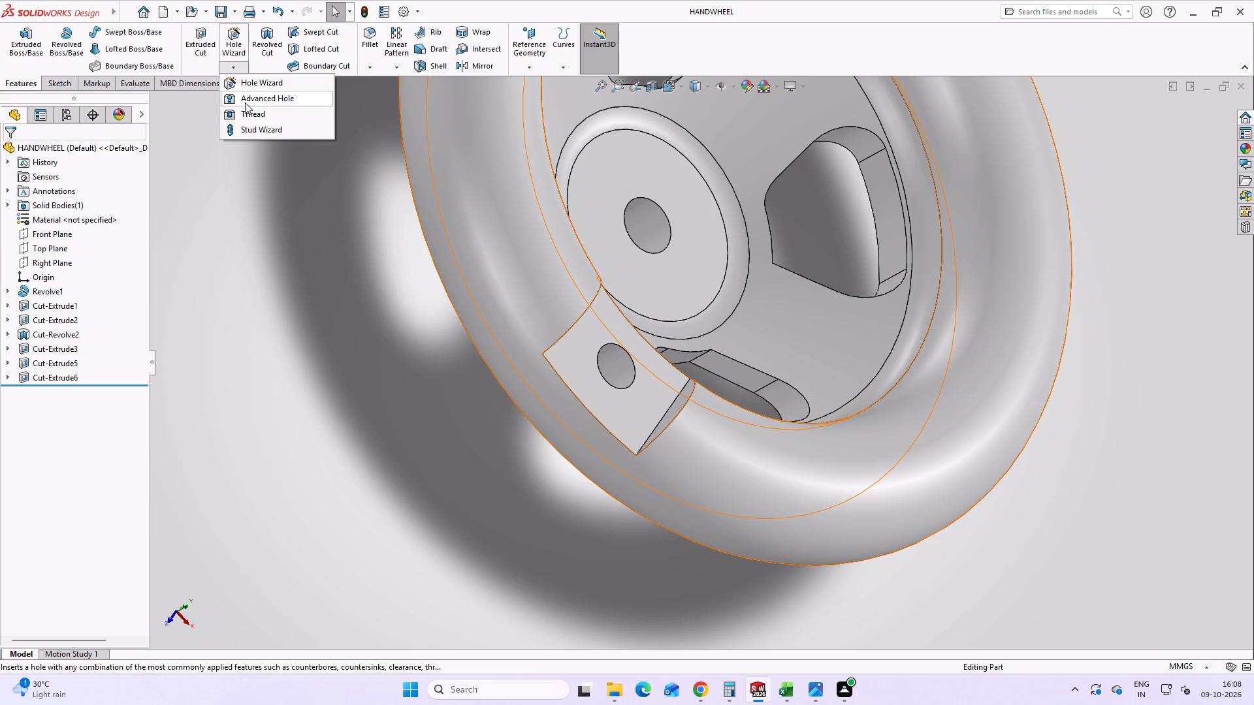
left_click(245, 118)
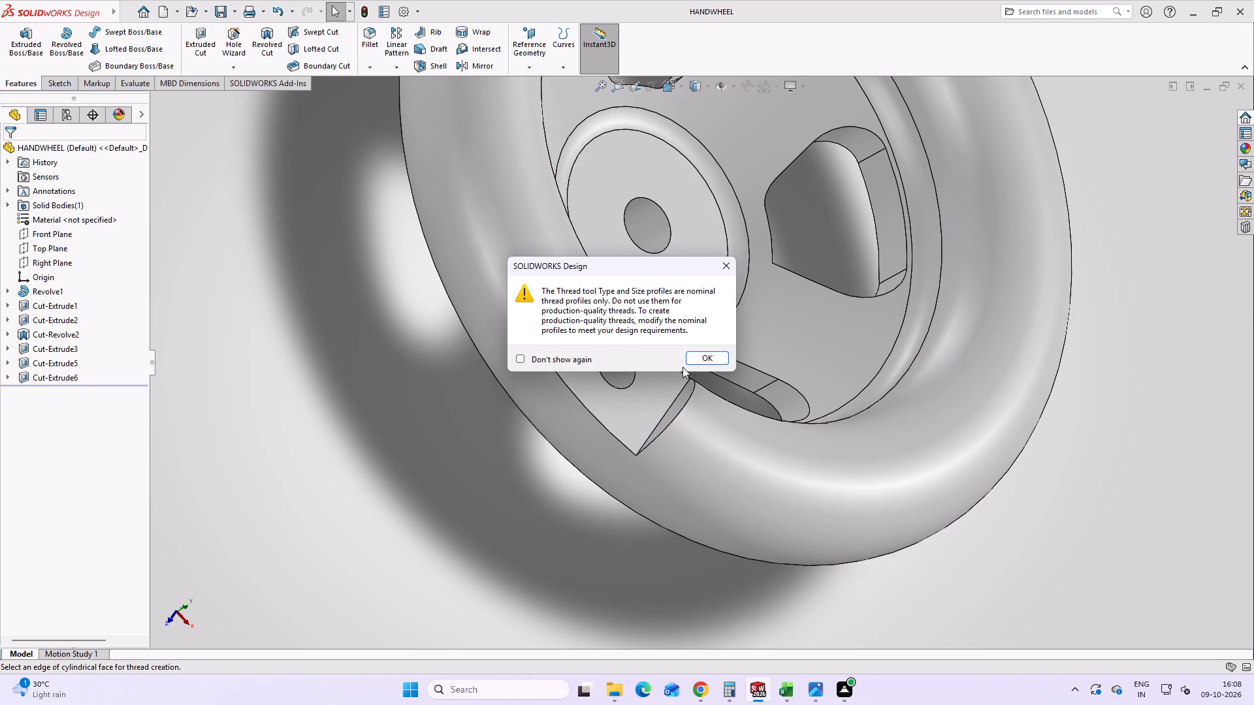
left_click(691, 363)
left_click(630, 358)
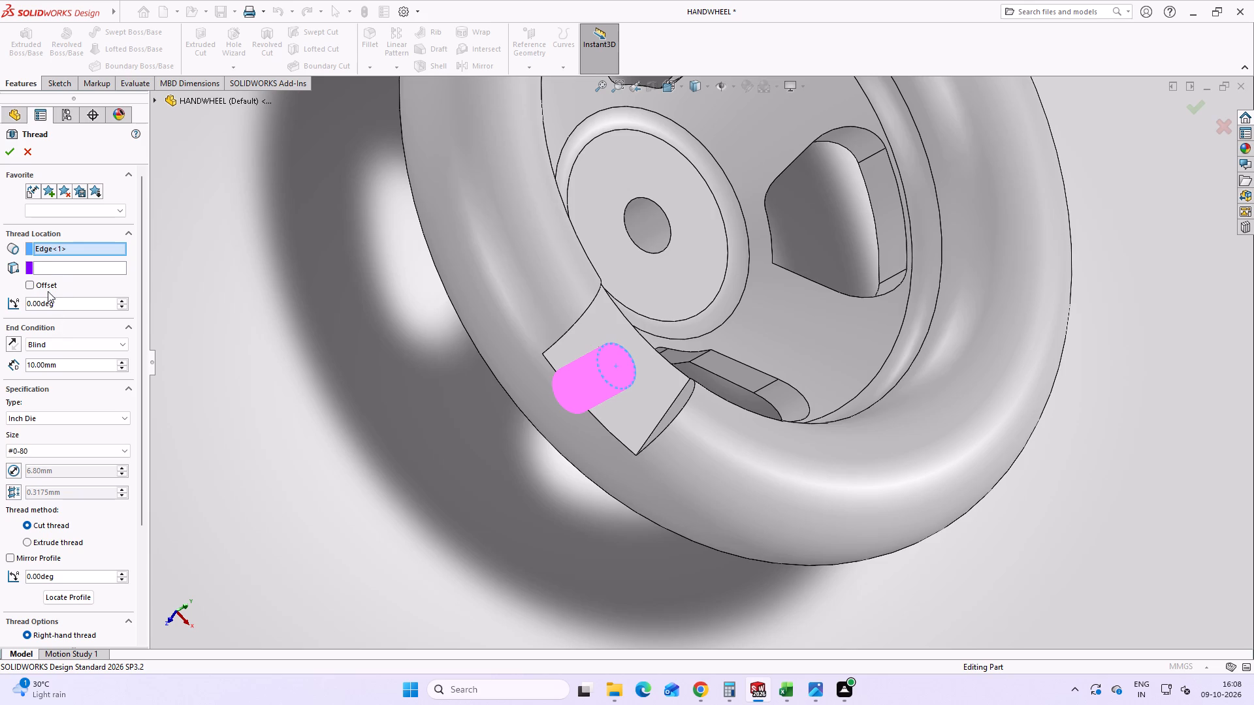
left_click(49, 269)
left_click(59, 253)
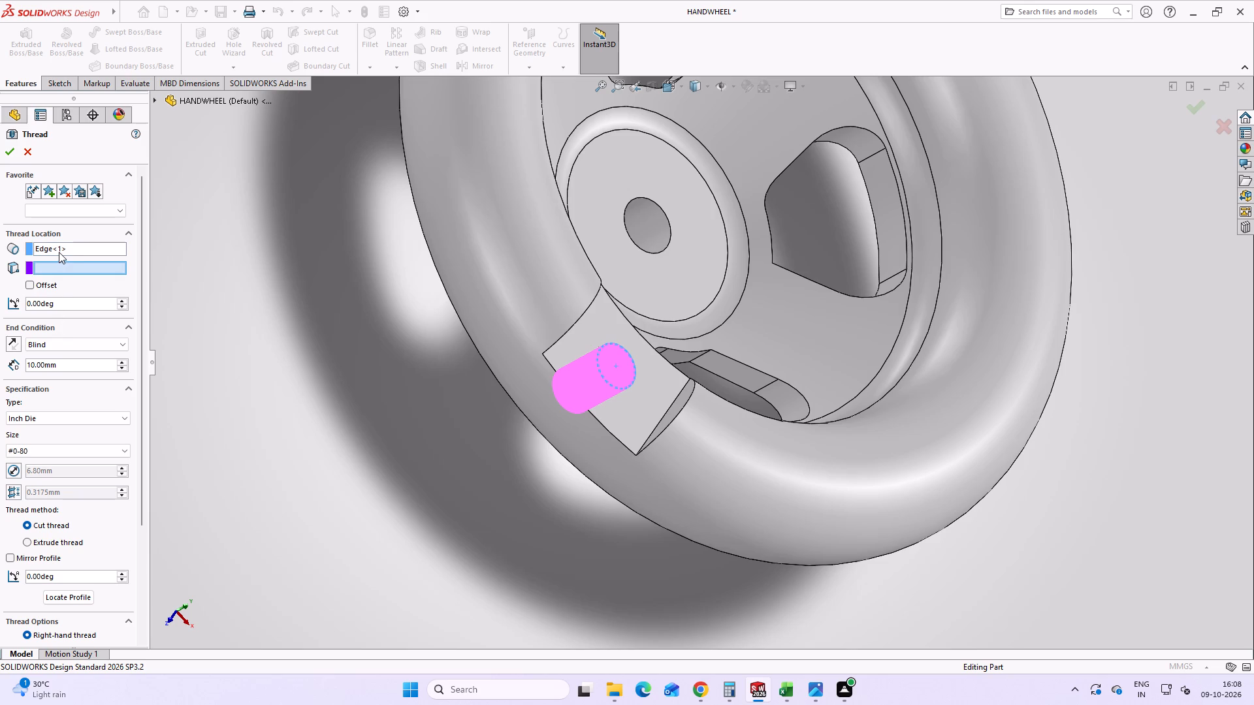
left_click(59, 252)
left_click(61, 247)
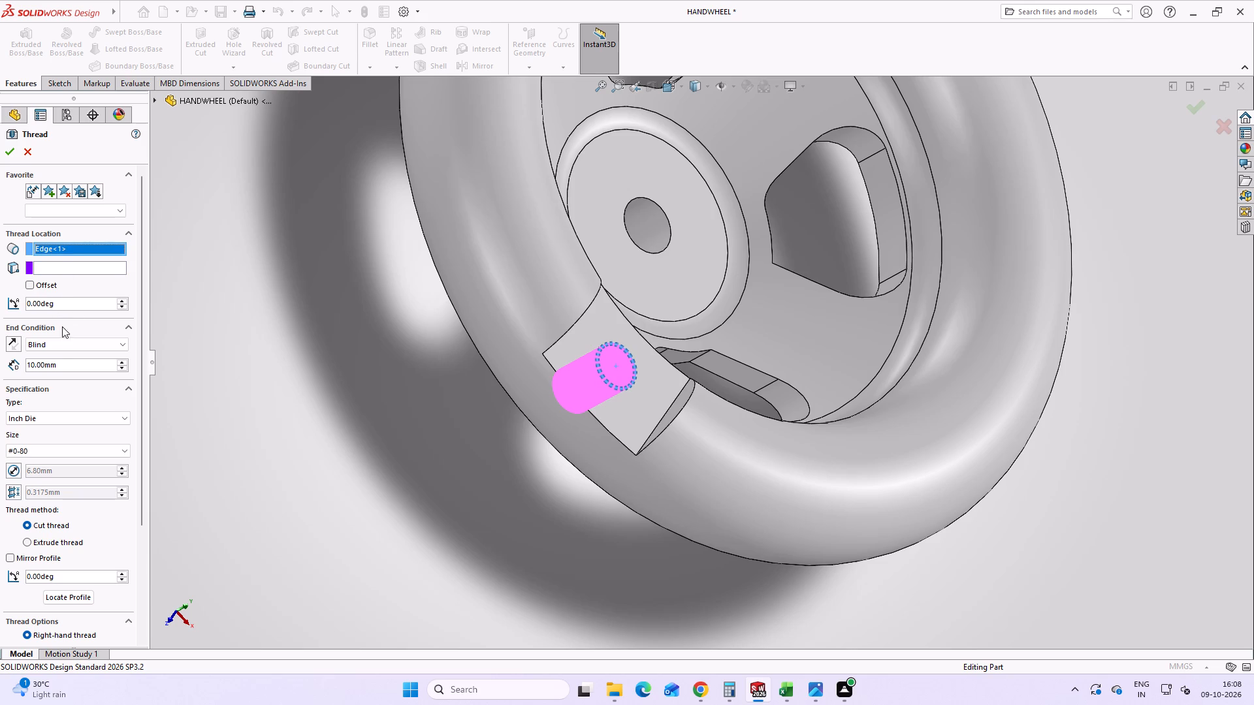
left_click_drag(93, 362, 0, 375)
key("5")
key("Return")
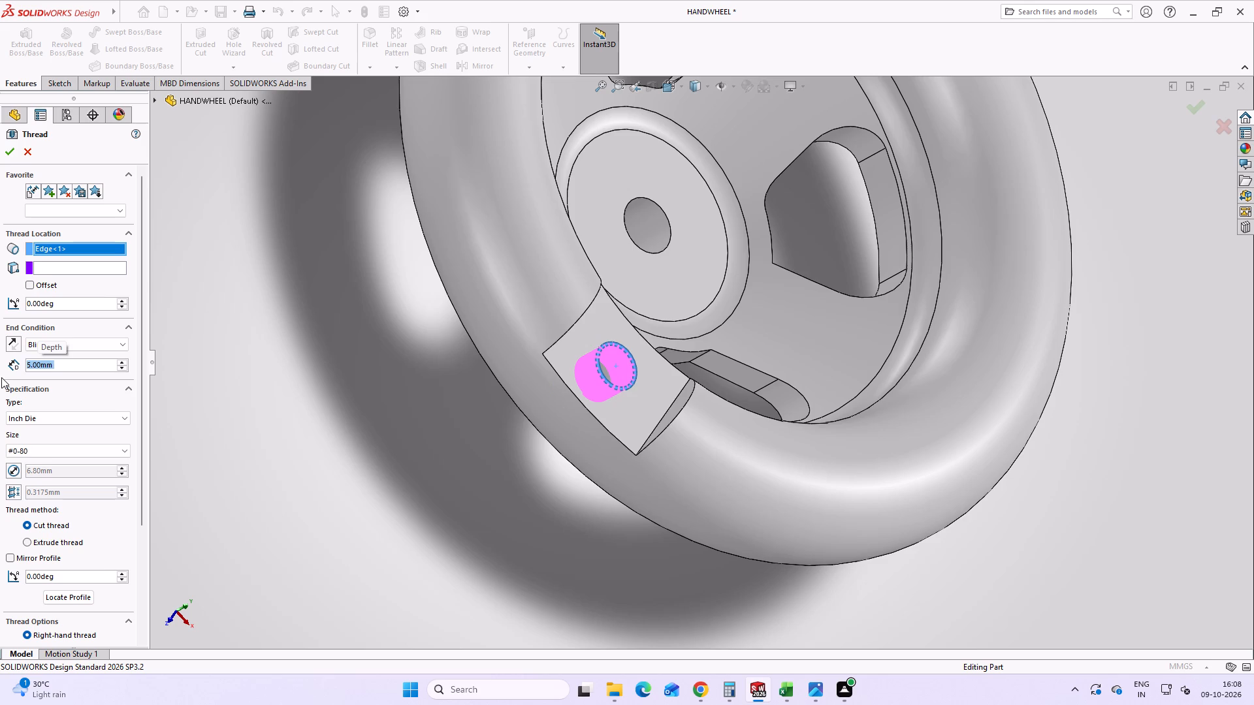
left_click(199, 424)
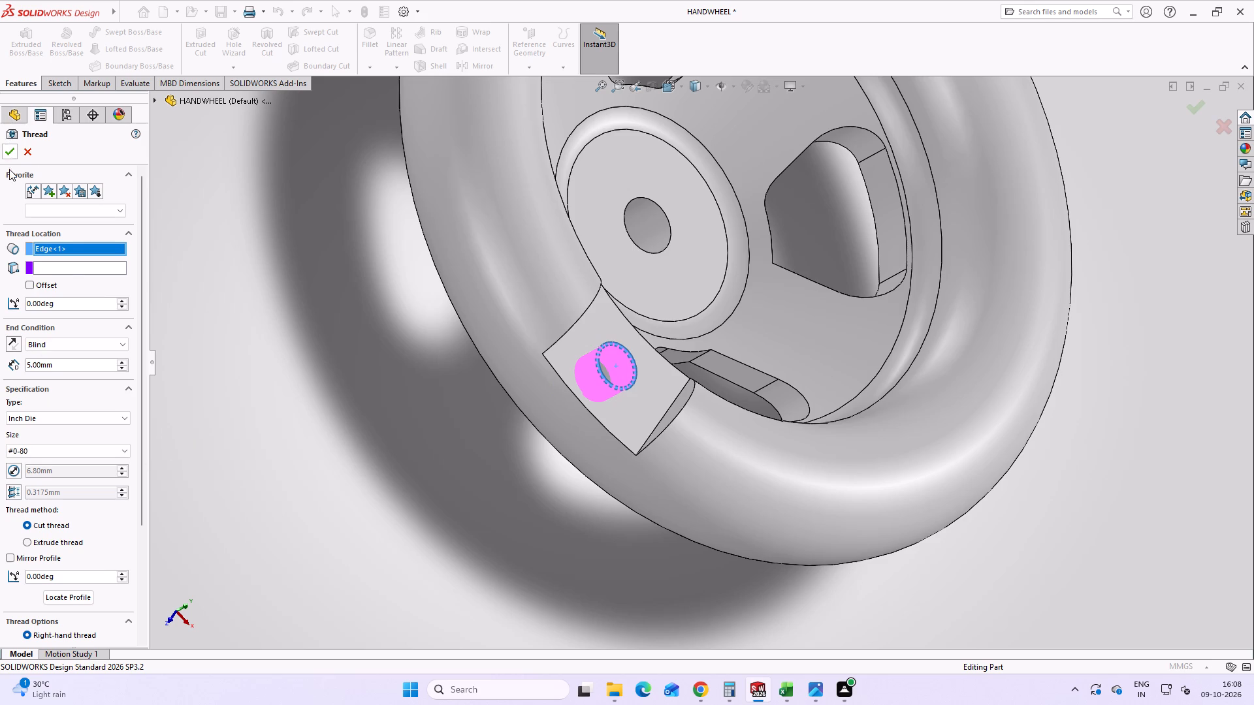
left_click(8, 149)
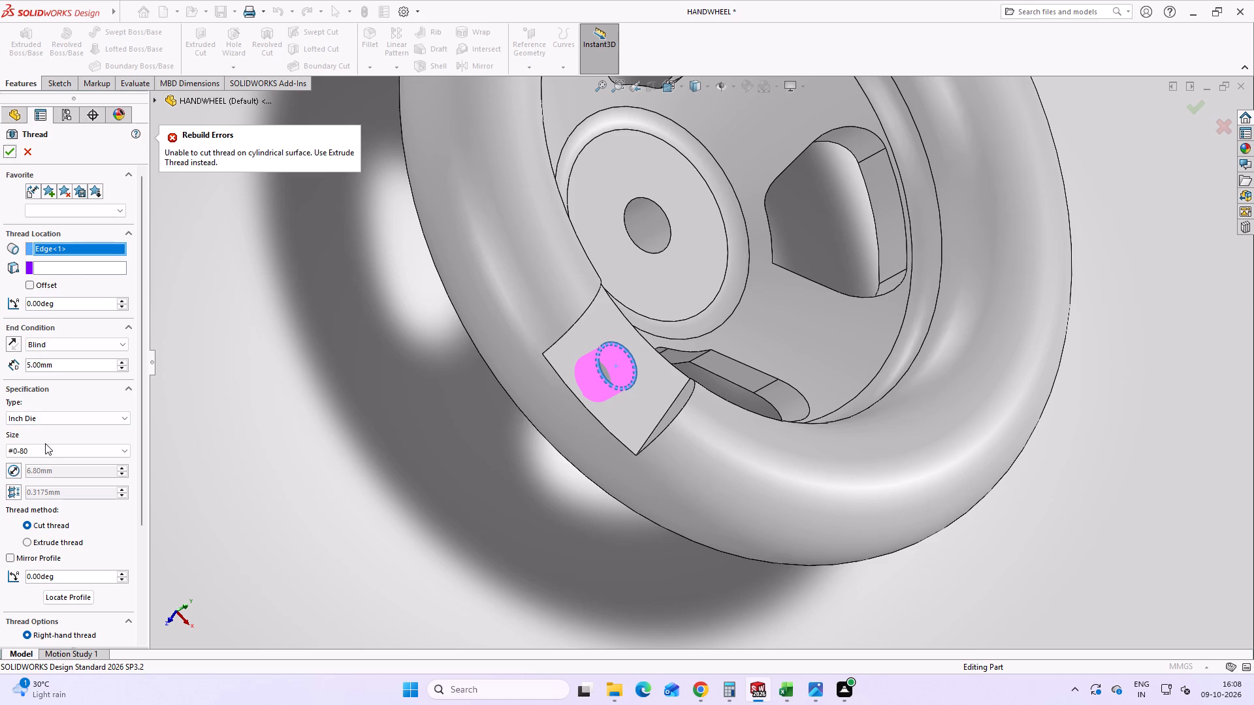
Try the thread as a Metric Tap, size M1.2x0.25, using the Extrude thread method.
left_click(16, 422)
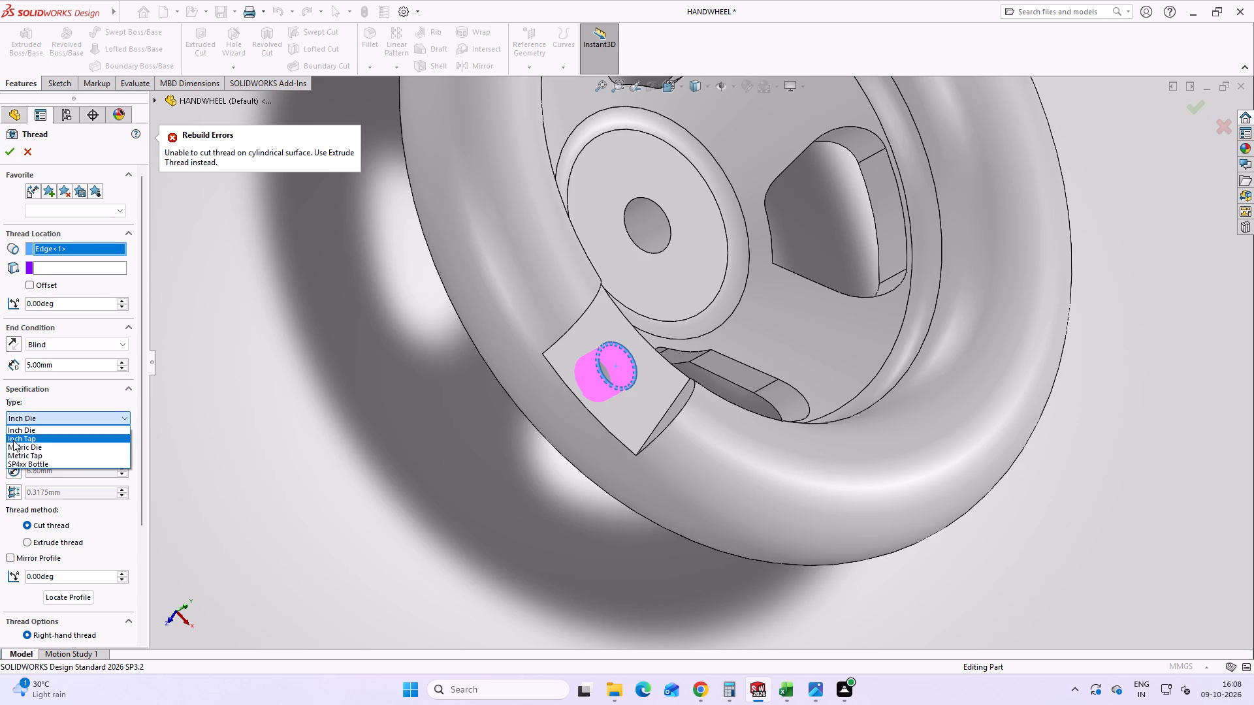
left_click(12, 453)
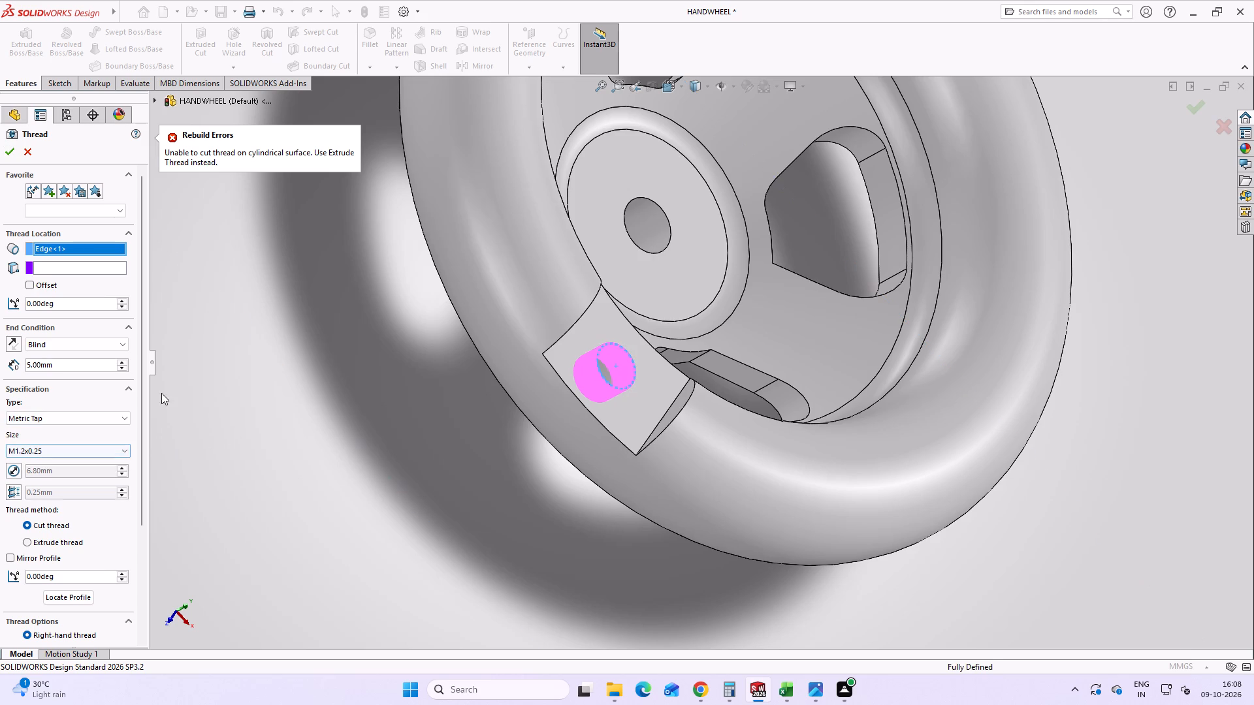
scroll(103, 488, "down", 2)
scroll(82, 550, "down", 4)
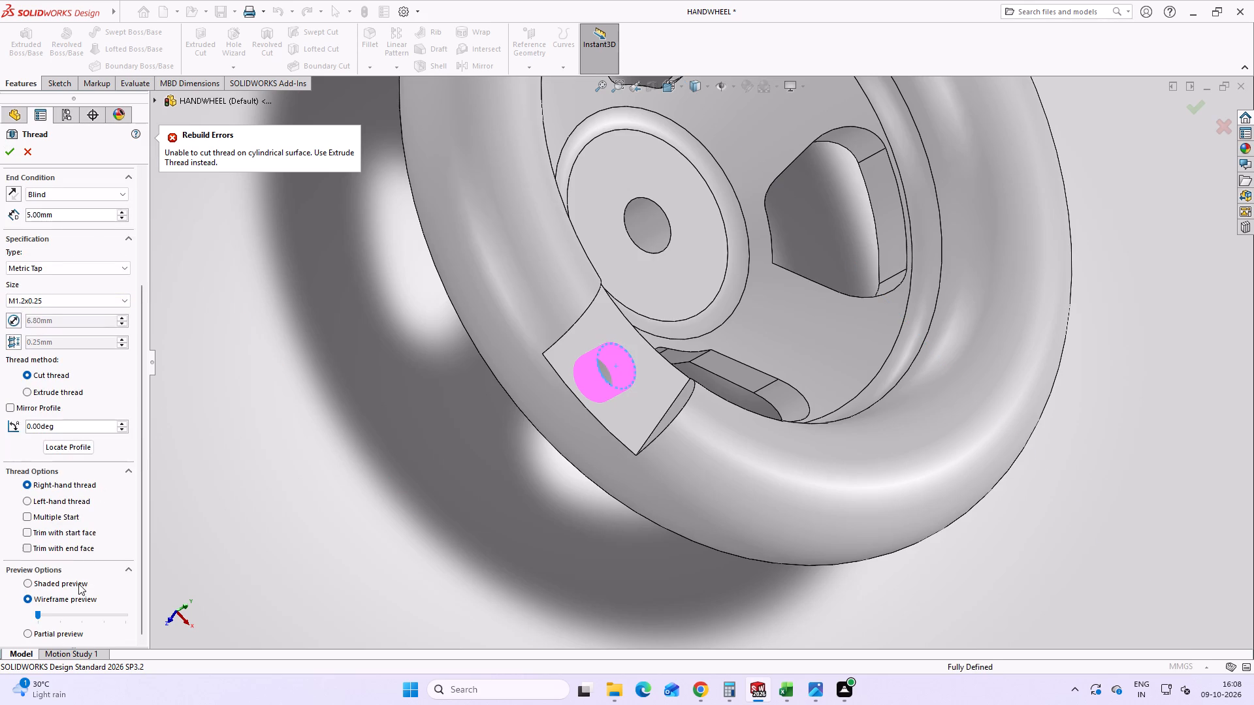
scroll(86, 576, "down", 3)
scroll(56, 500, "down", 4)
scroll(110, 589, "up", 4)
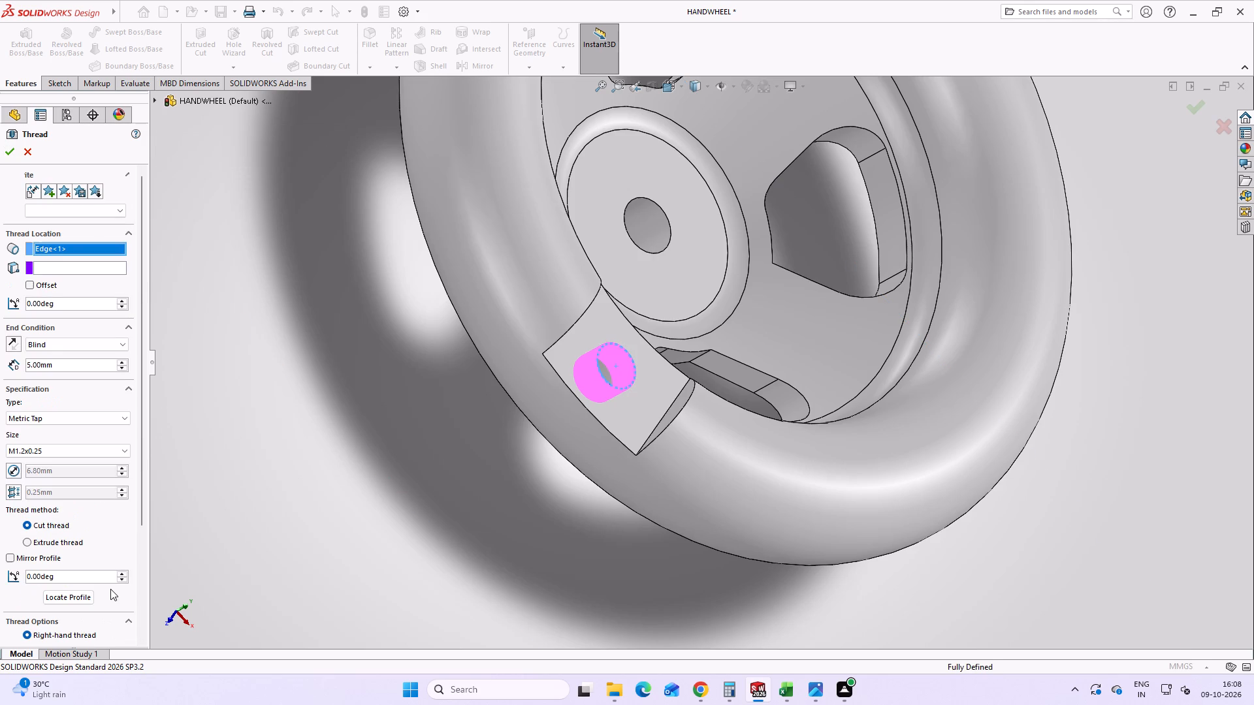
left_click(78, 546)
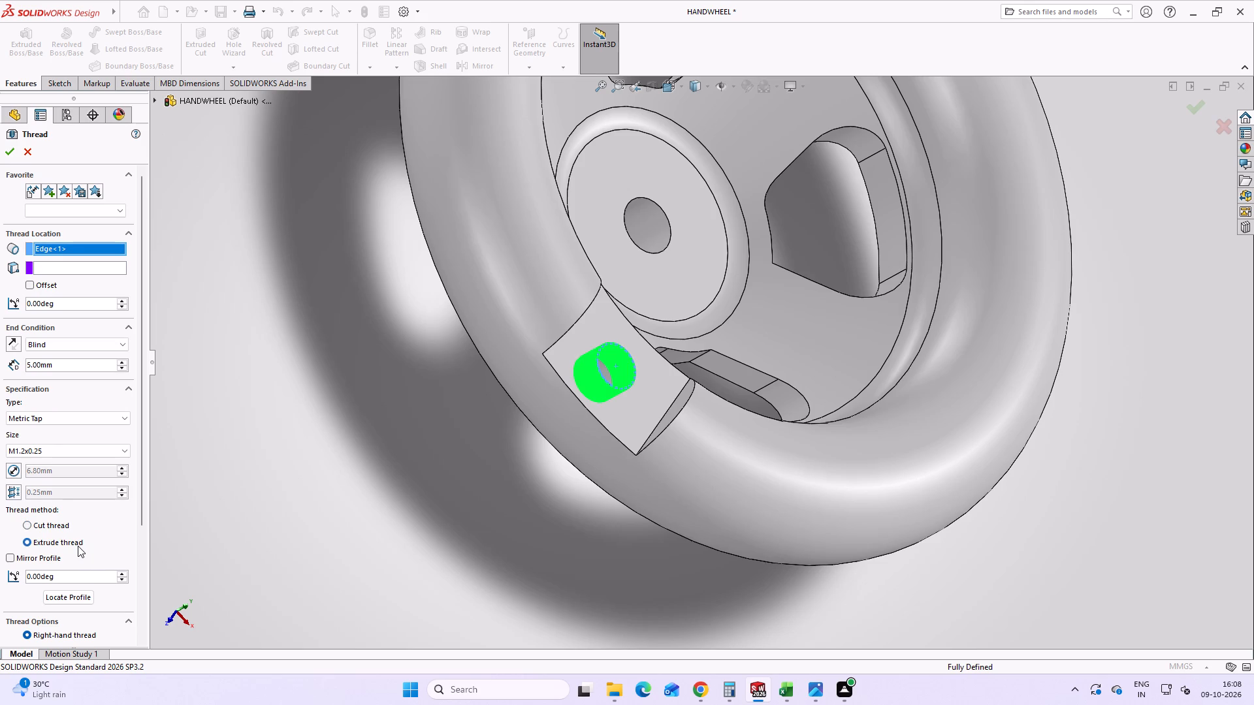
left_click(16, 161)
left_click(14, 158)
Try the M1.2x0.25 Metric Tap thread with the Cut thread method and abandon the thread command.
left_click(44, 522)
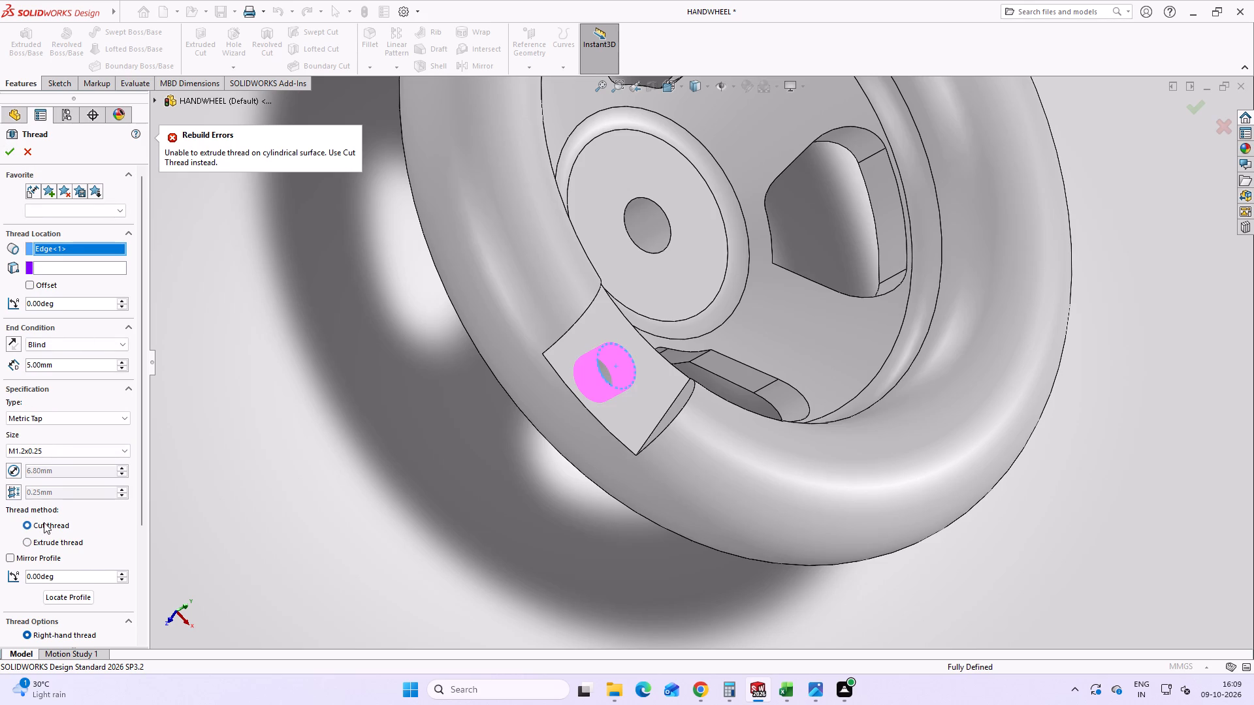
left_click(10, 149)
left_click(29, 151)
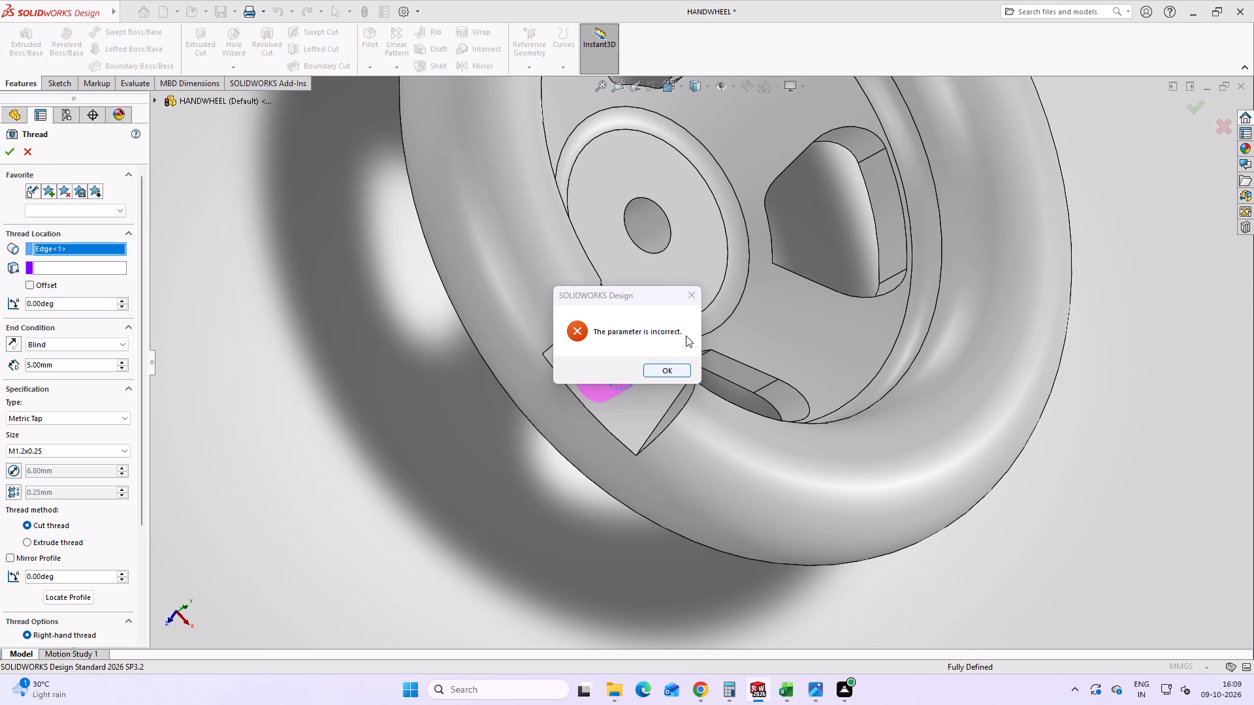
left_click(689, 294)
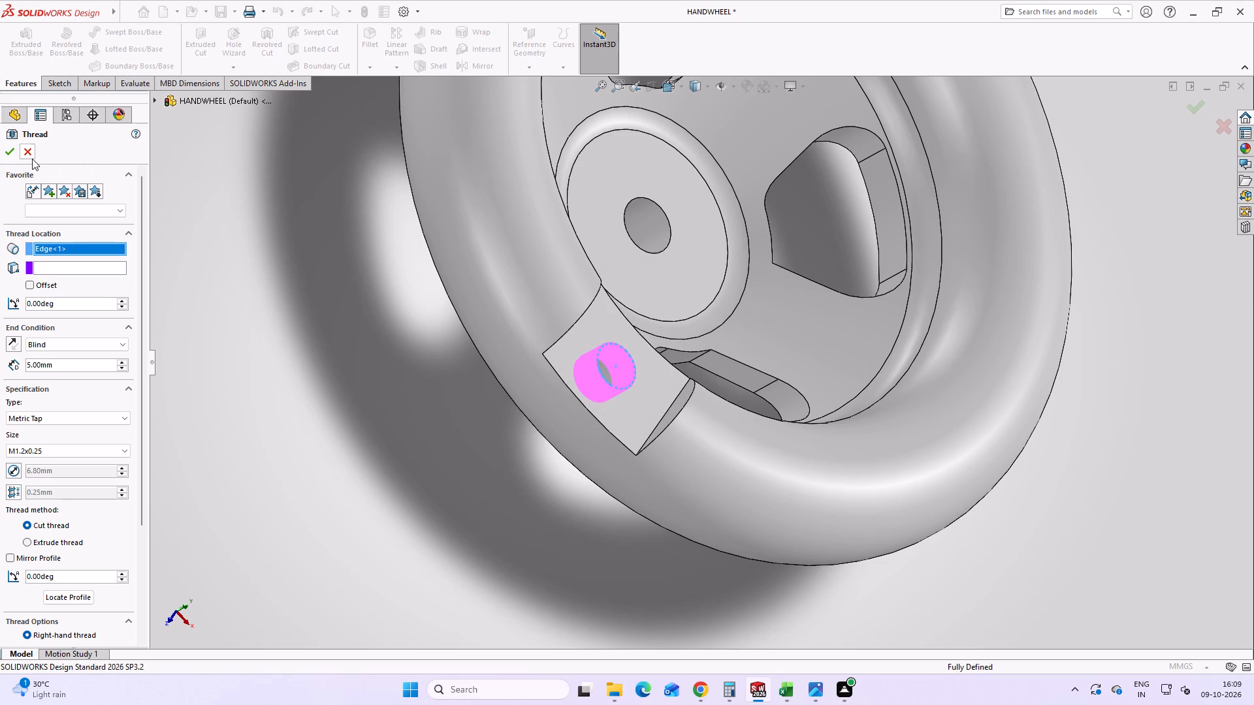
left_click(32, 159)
Rebuild and save the handwheel part.
scroll(373, 345, "up", 3)
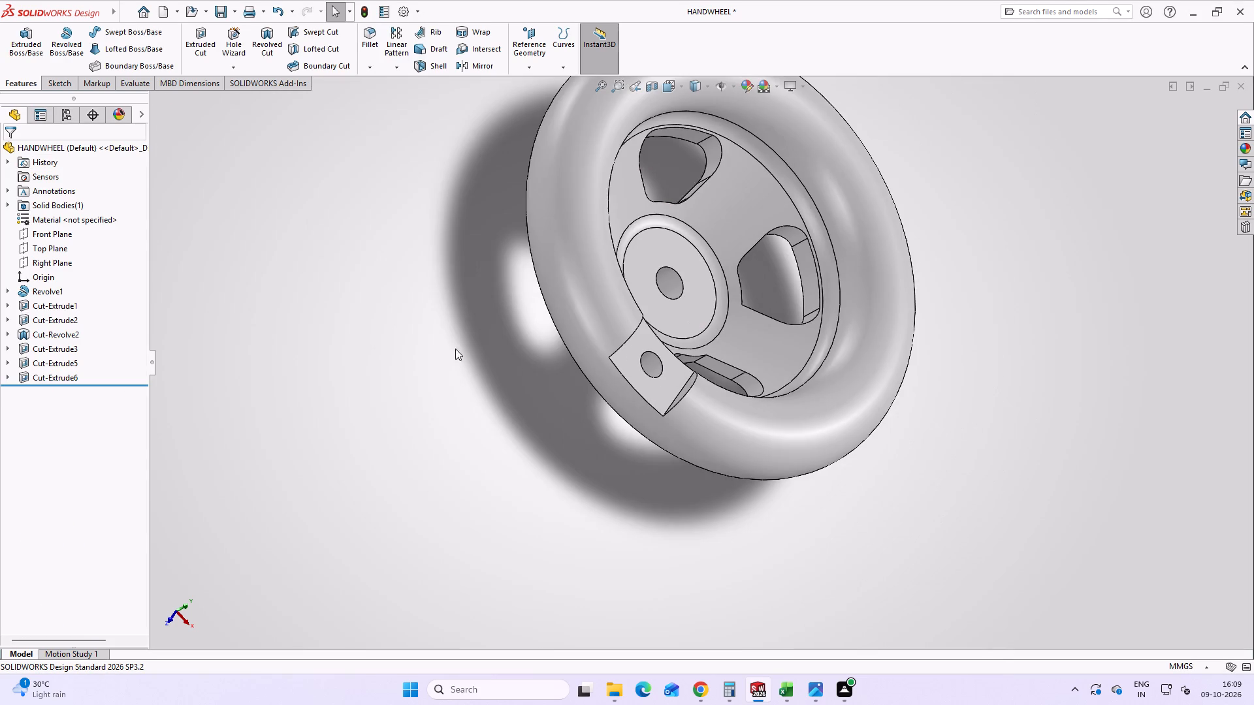
middle_click_drag(757, 332, 708, 245)
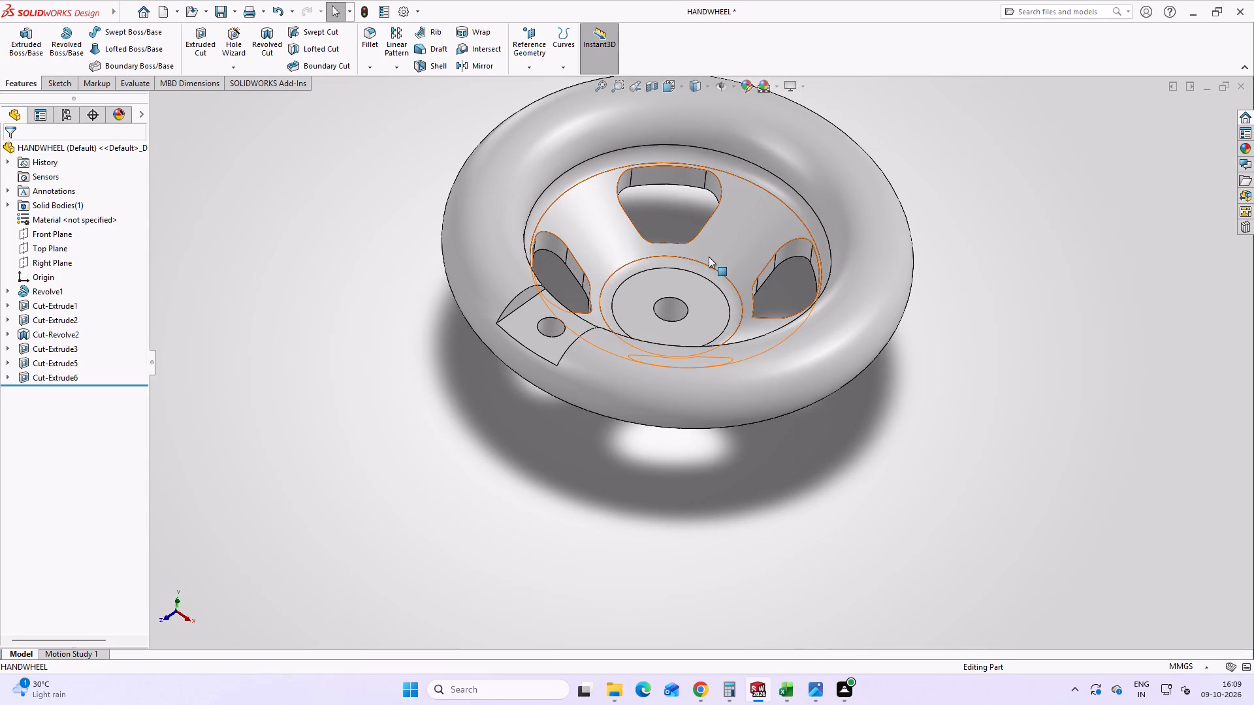
key("ctrl+s")
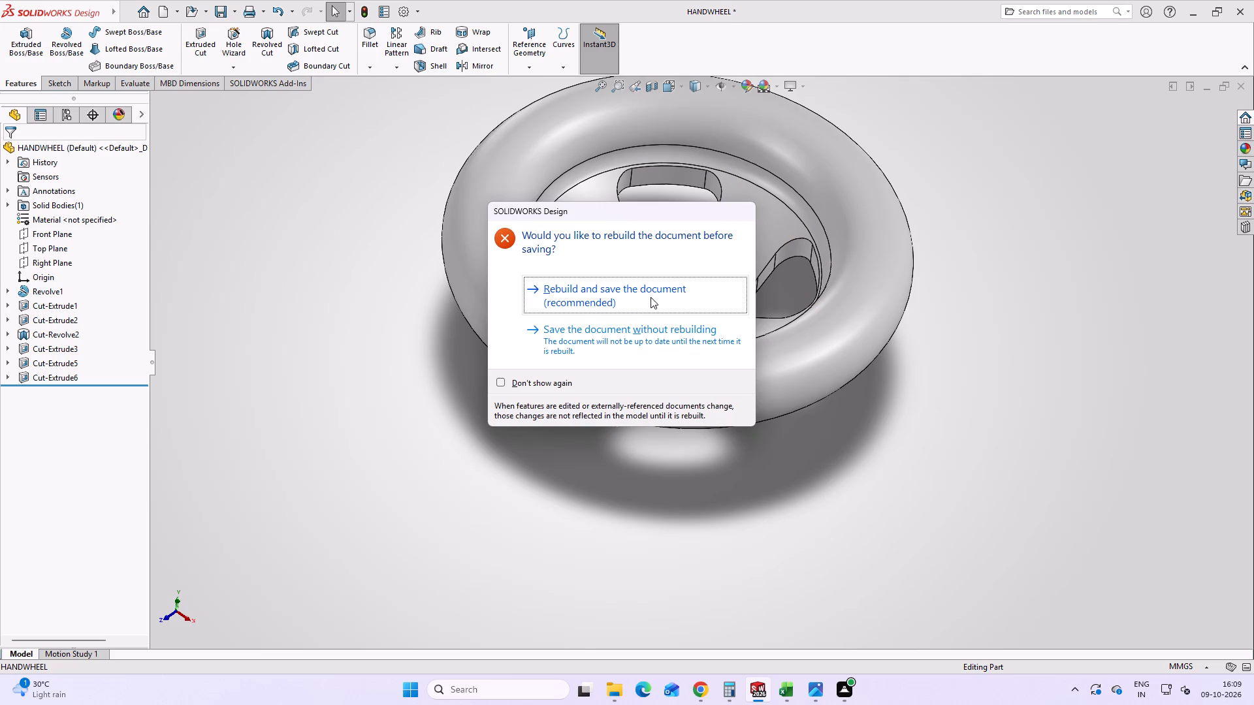
left_click(651, 297)
scroll(557, 360, "up", 2)
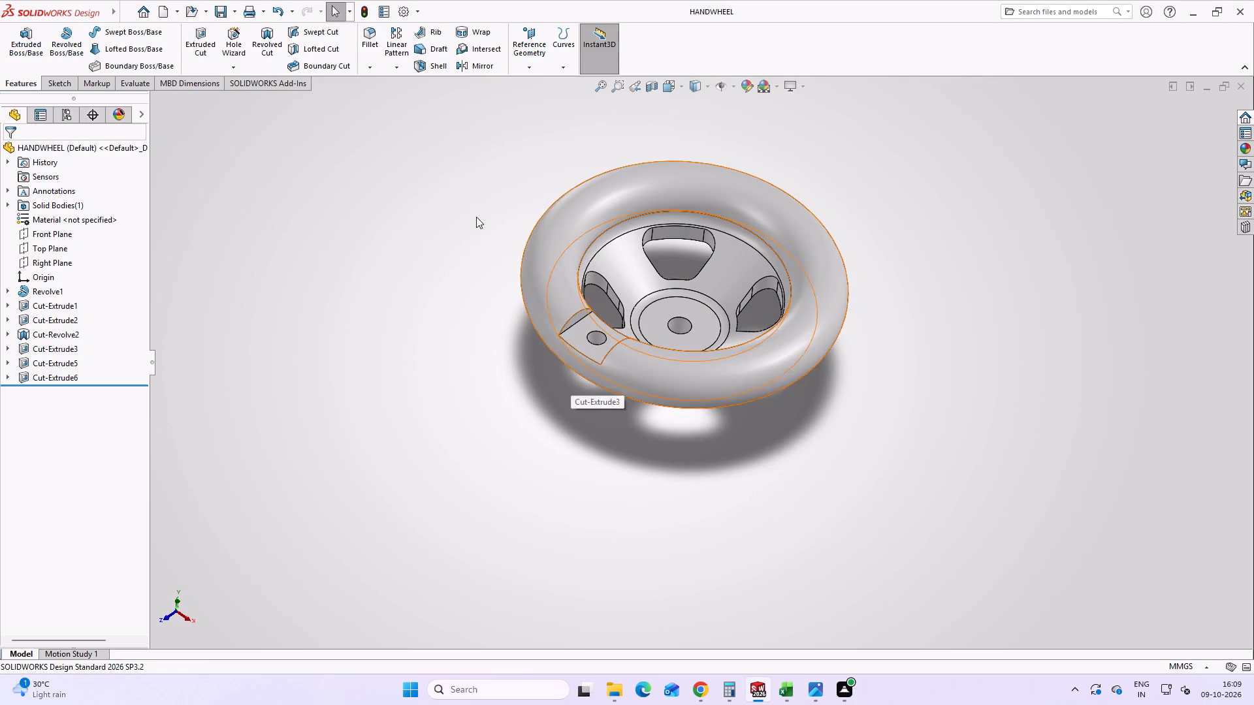
left_click(217, 12)
left_click(333, 301)
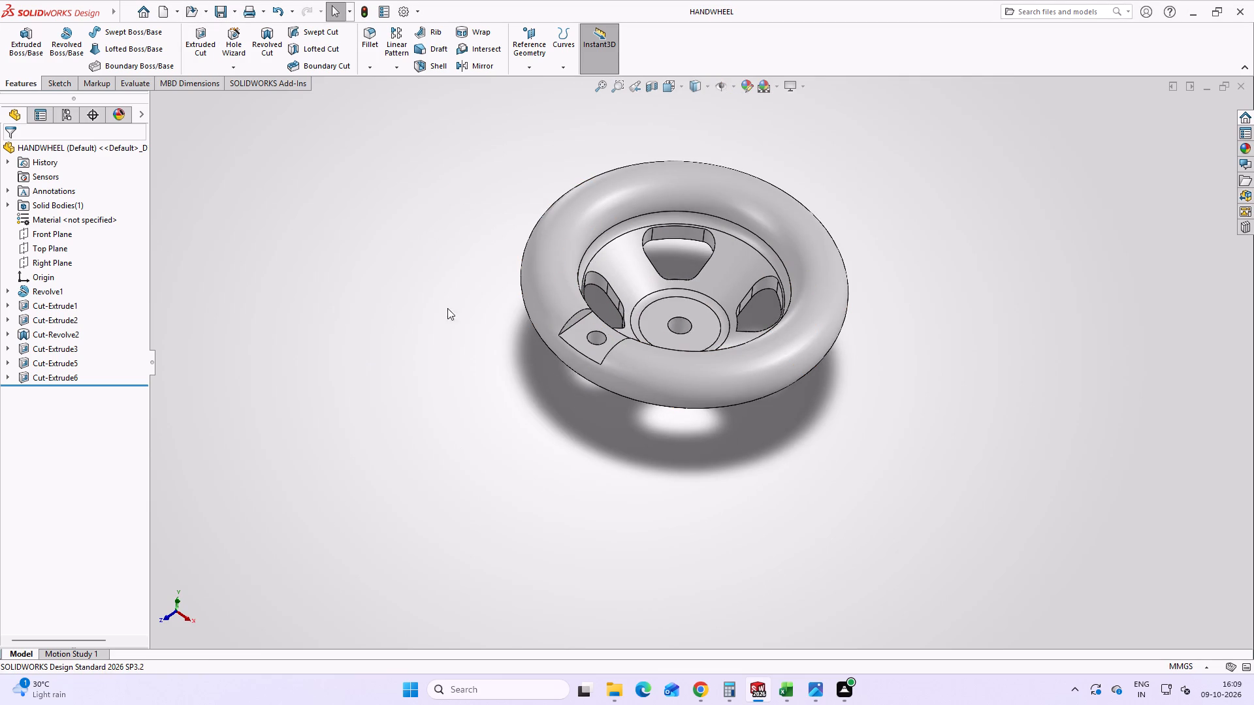
Export the part again as HANDWHEEL in STEP AP203 format, replacing the existing STEP file.
left_click(238, 15)
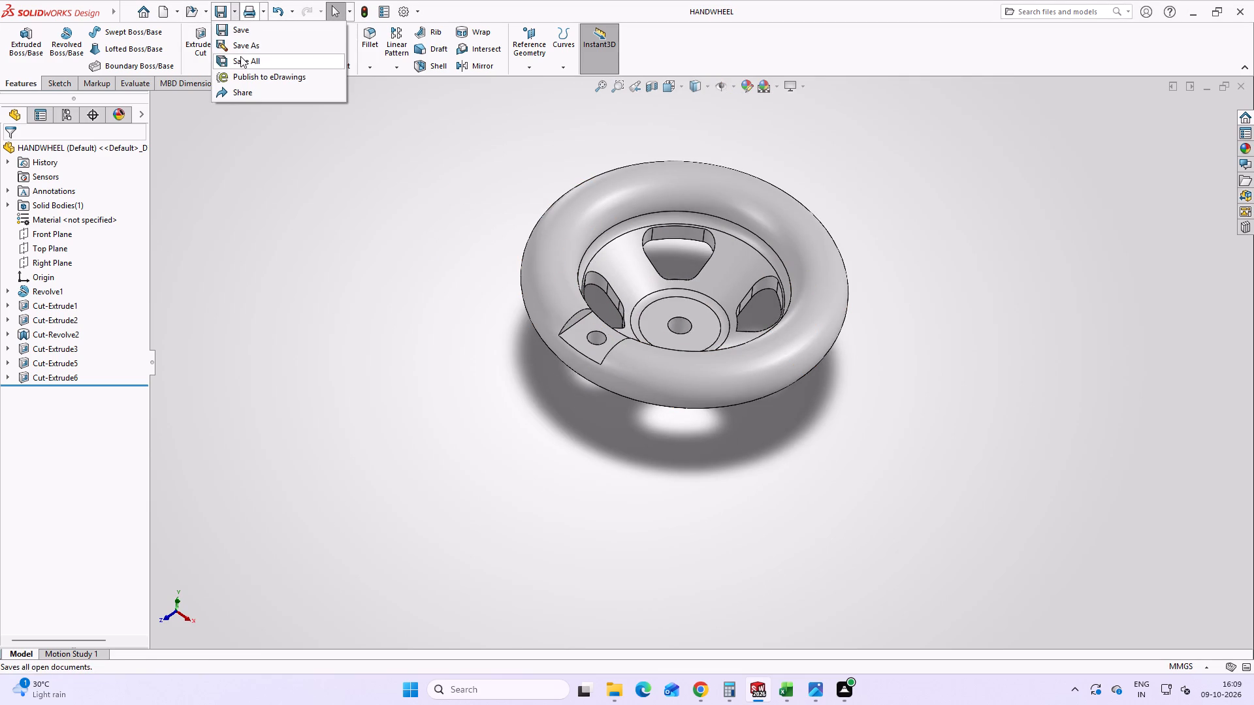
left_click(244, 44)
left_click(665, 408)
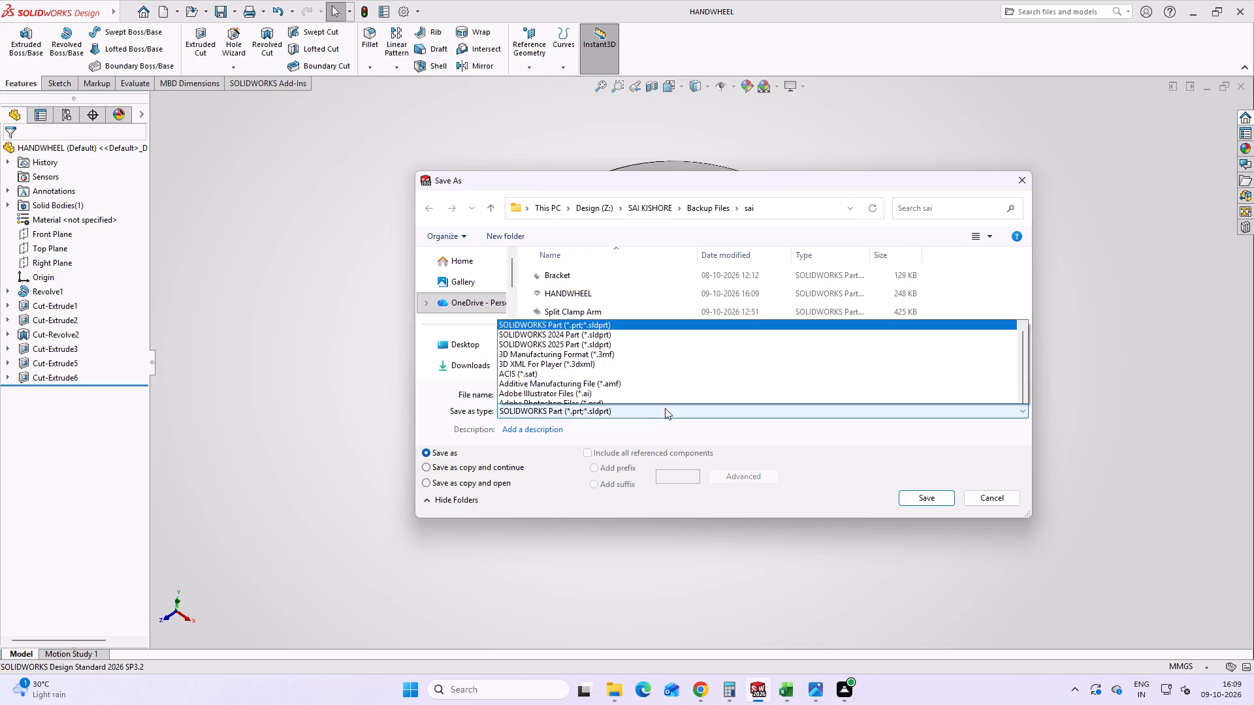
scroll(567, 331, "down", 6)
left_click(561, 347)
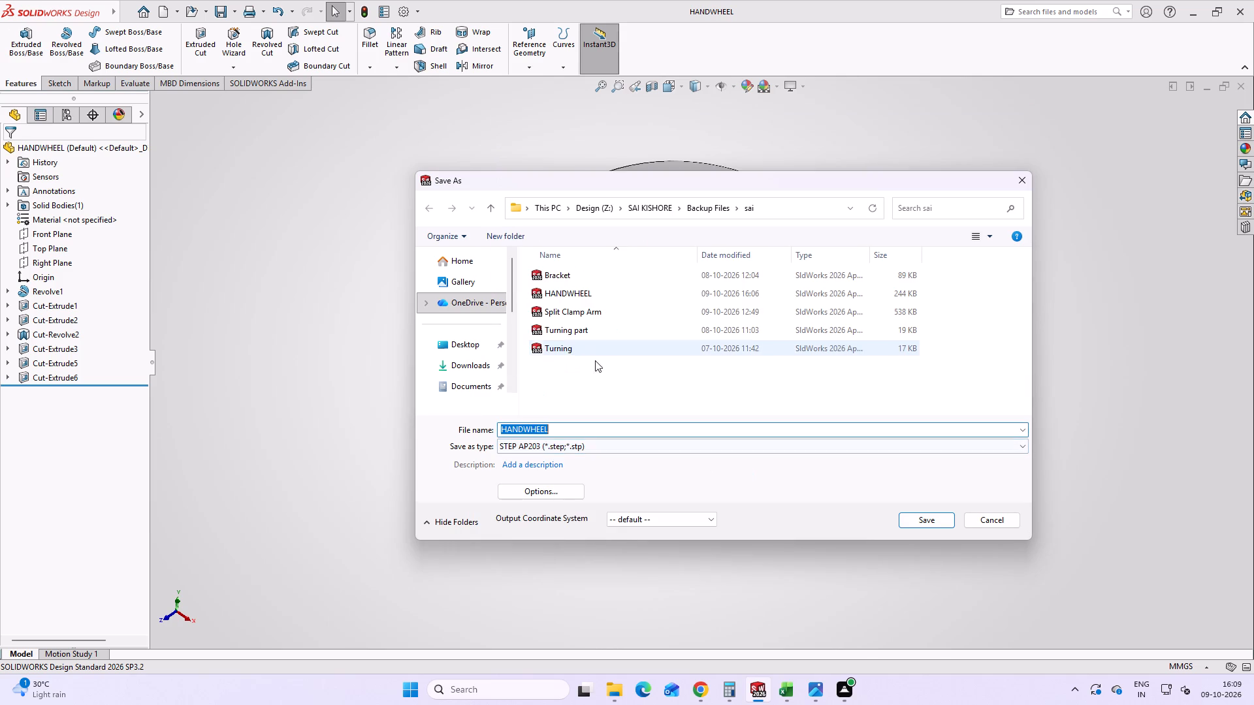
left_click(899, 520)
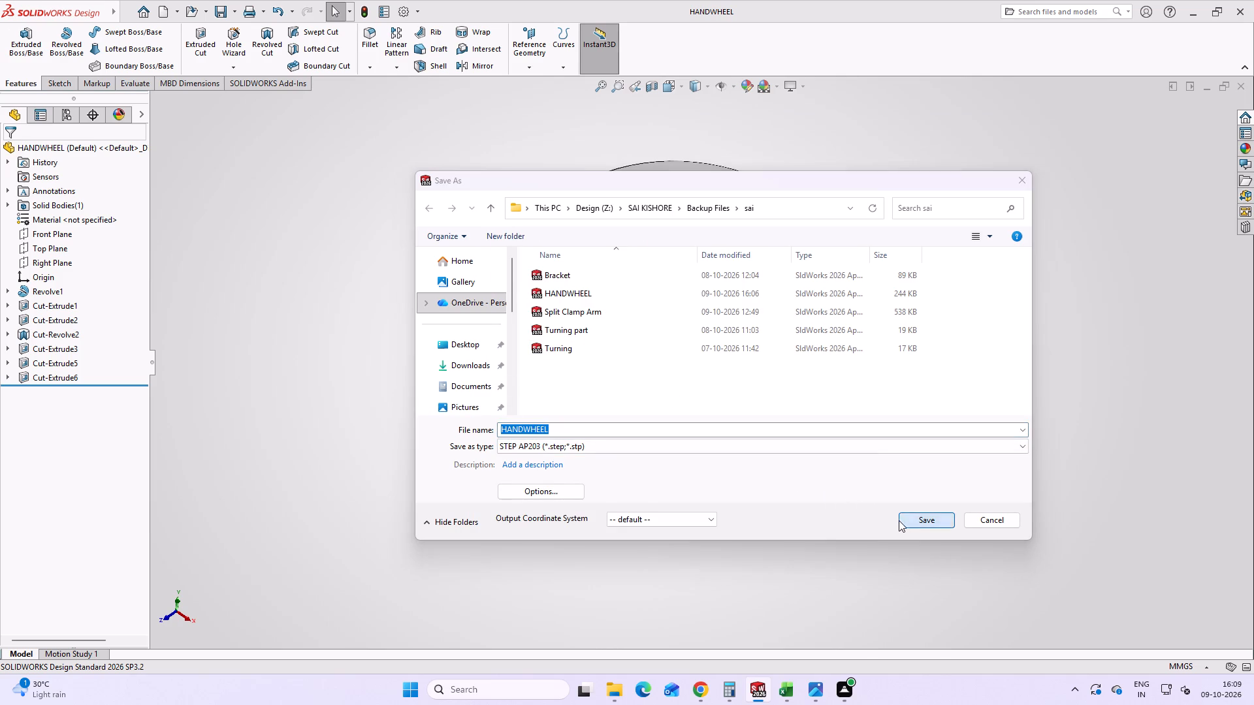
left_click(664, 345)
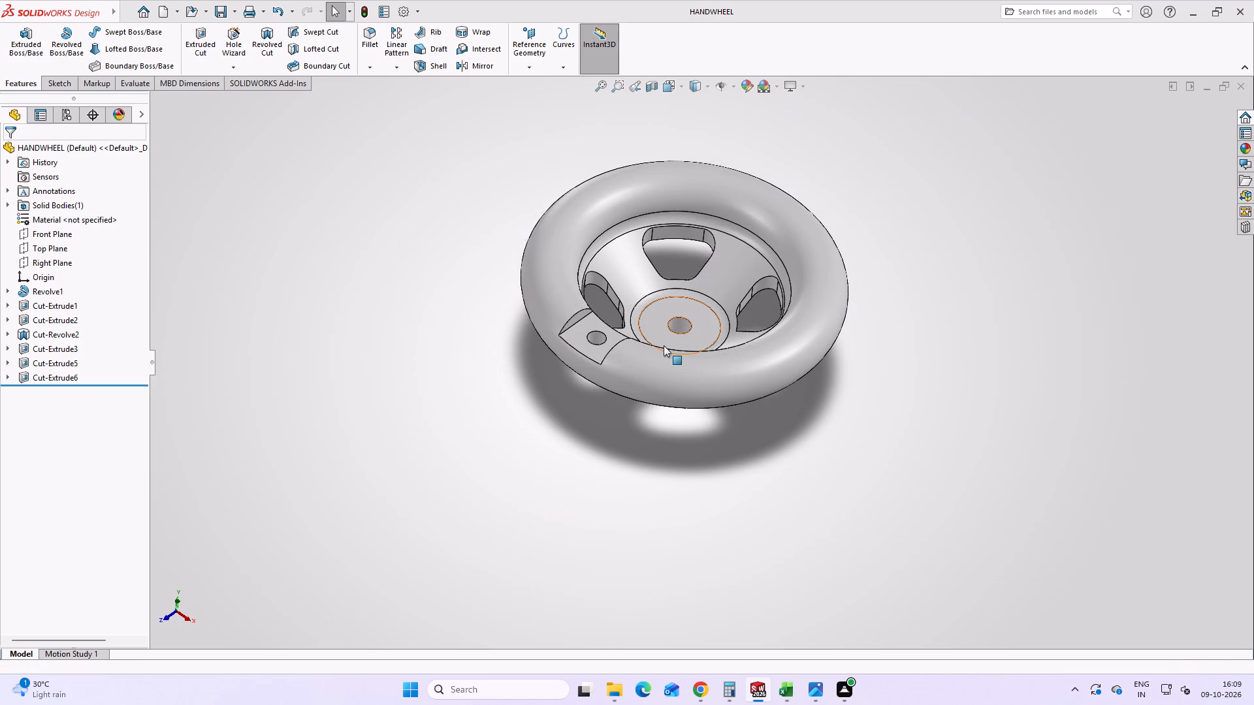